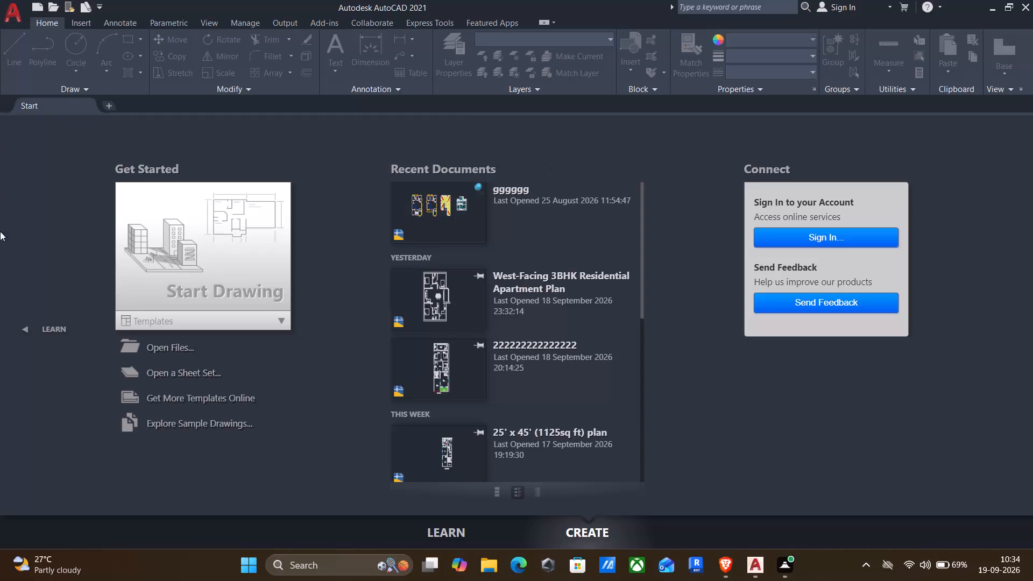
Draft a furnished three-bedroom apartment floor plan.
Start a new blank drawing.
left_click(287, 248)
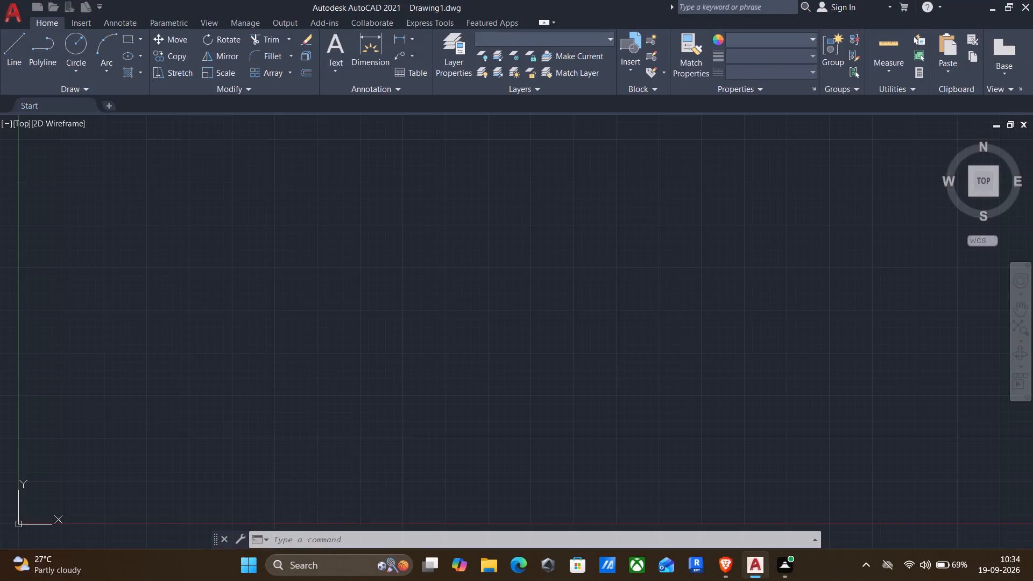
Configure the drawing units with Engineering length type and 0'-0" precision.
type("un")
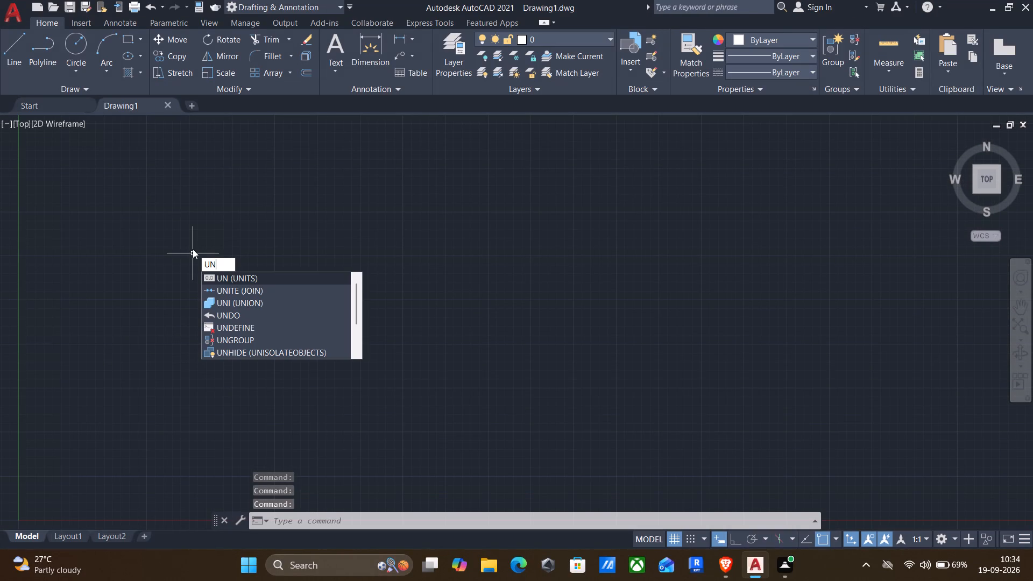
key("Return")
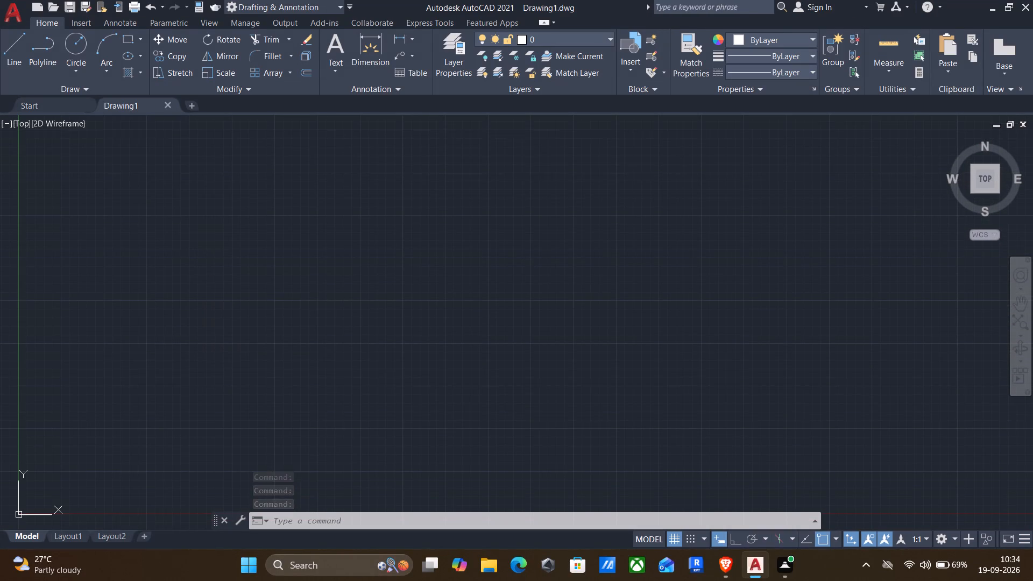
left_click(492, 181)
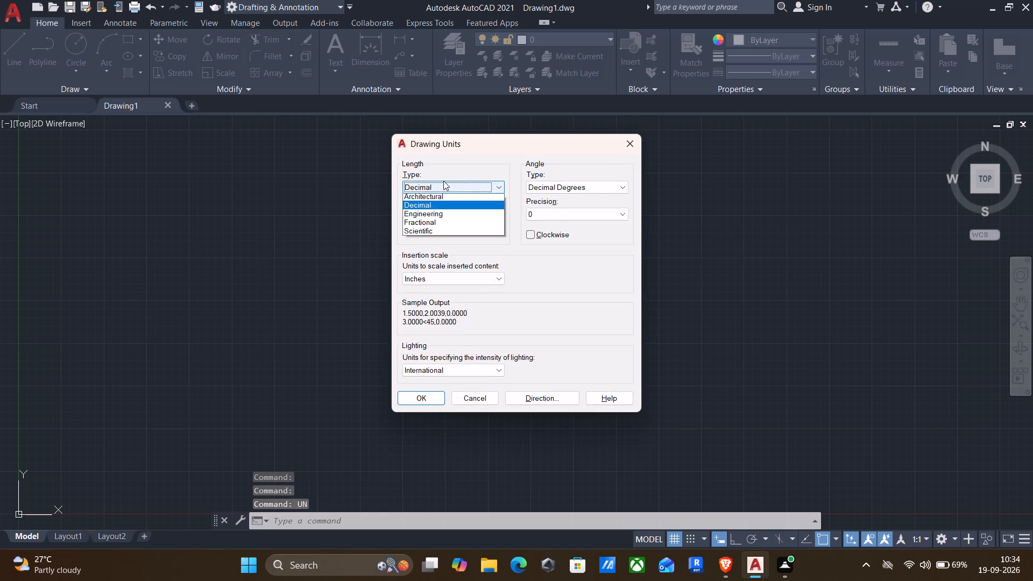
left_click(435, 216)
left_click(430, 215)
left_click(429, 224)
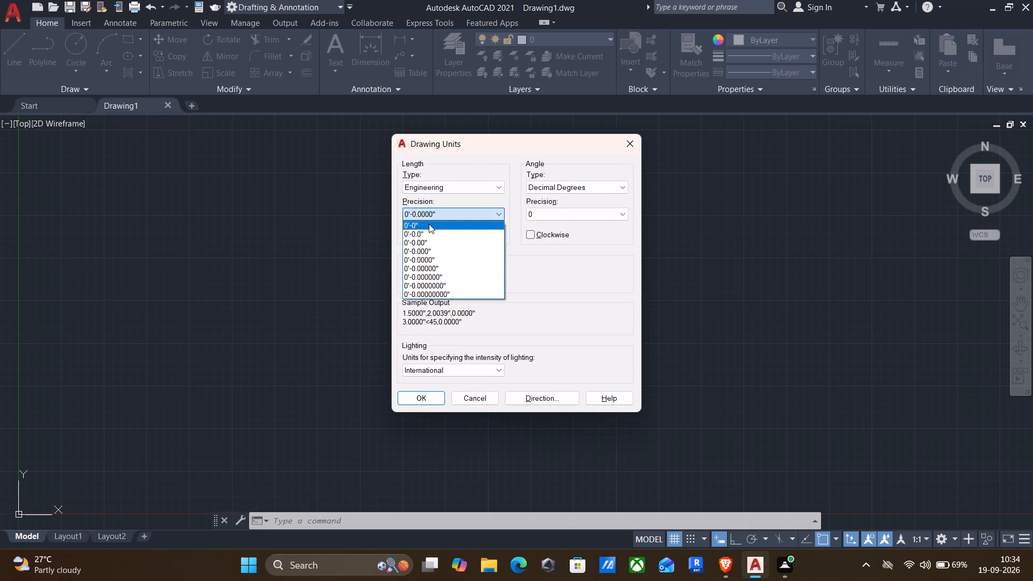
left_click(414, 402)
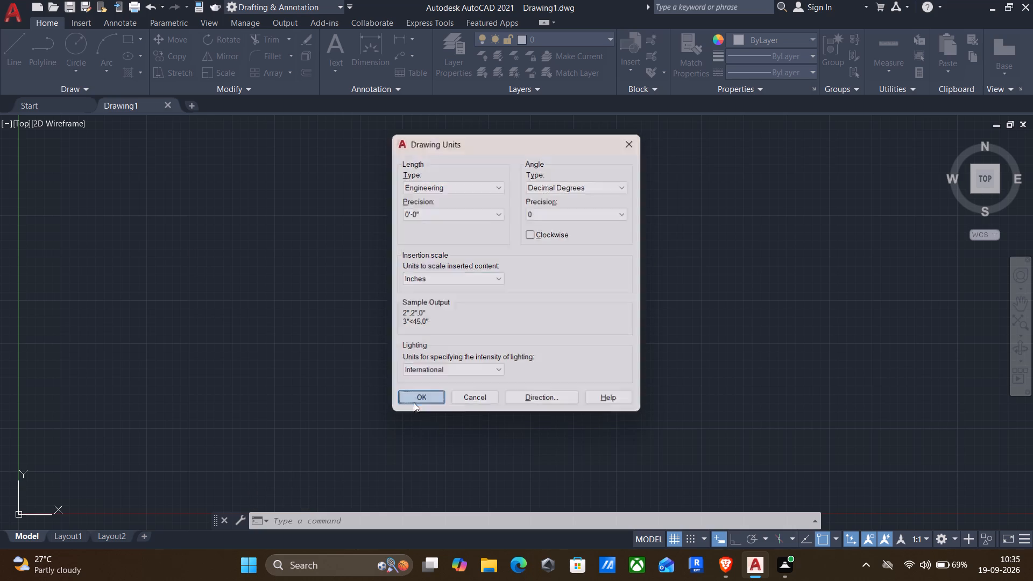
Set the model space limits from 0,0 to 100',100'.
type("lim")
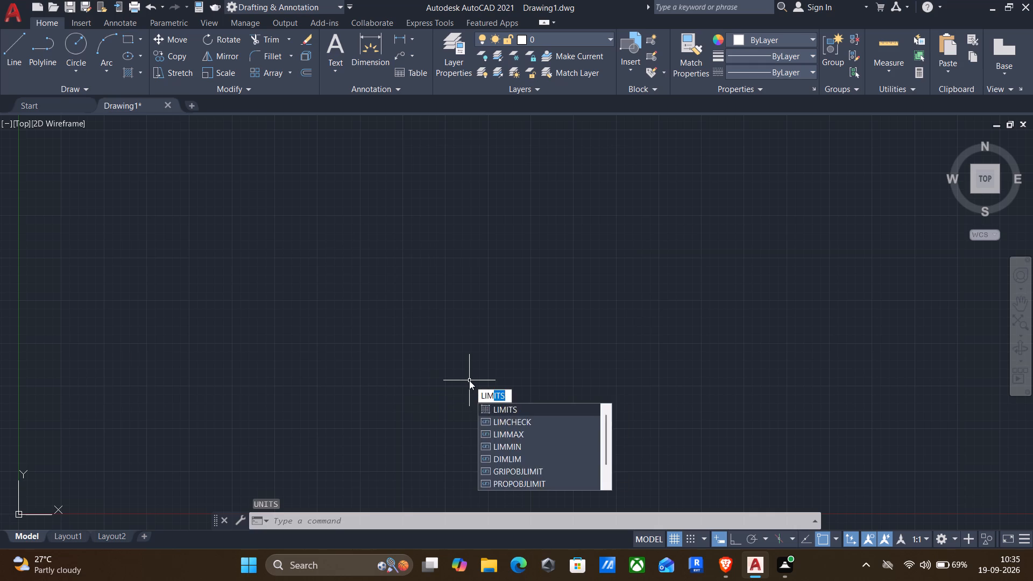
key("Return")
type("0,0")
key("Return")
type("100',100'")
key("Return")
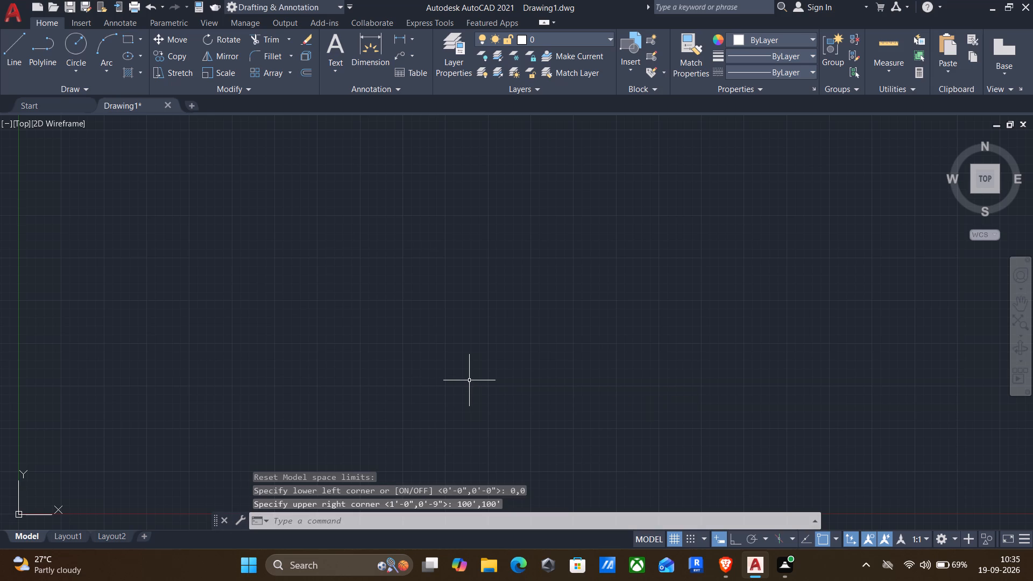
Zoom the view with the All option to fit the drawing limits.
key("z")
key("Return")
key("a")
key("Return")
key("Return")
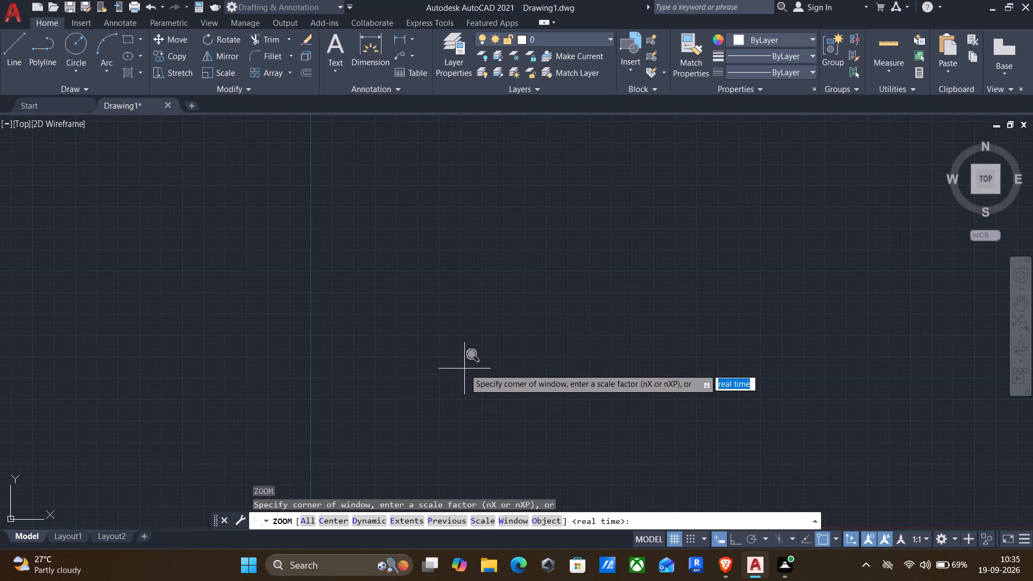
key("Escape")
key("z")
key("Return")
key("a")
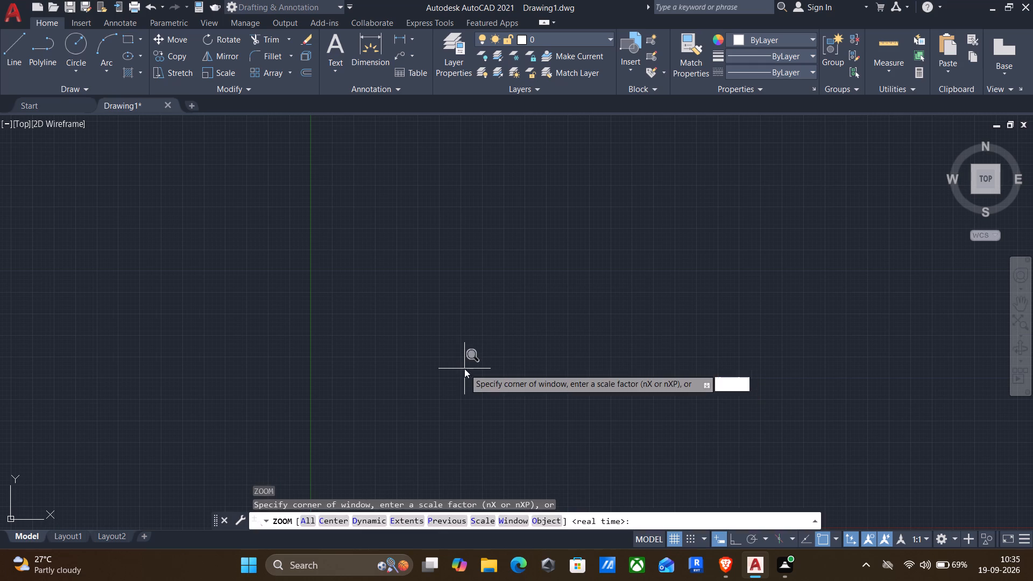
key("Return")
Draw a nearly square rectangle, slightly taller than wide, as the outer wall outline of the plan.
scroll(479, 356, "down", 1)
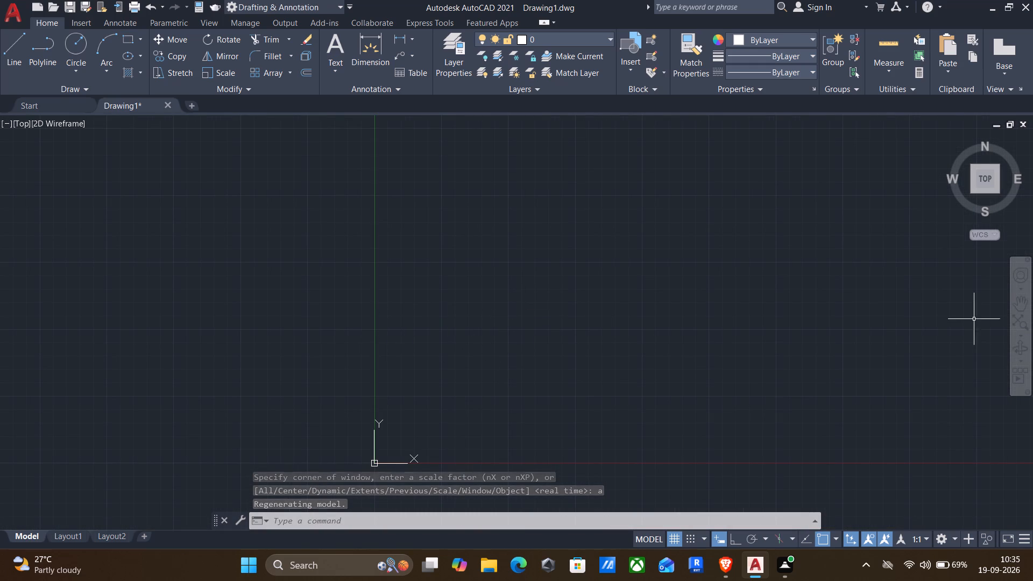
middle_click_drag(881, 300, 388, 354)
left_click_drag(820, 313, 564, 358)
right_click_drag(721, 326, 666, 331)
right_click_drag(664, 331, 647, 337)
scroll(335, 295, "down", 3)
middle_click_drag(369, 247, 224, 286)
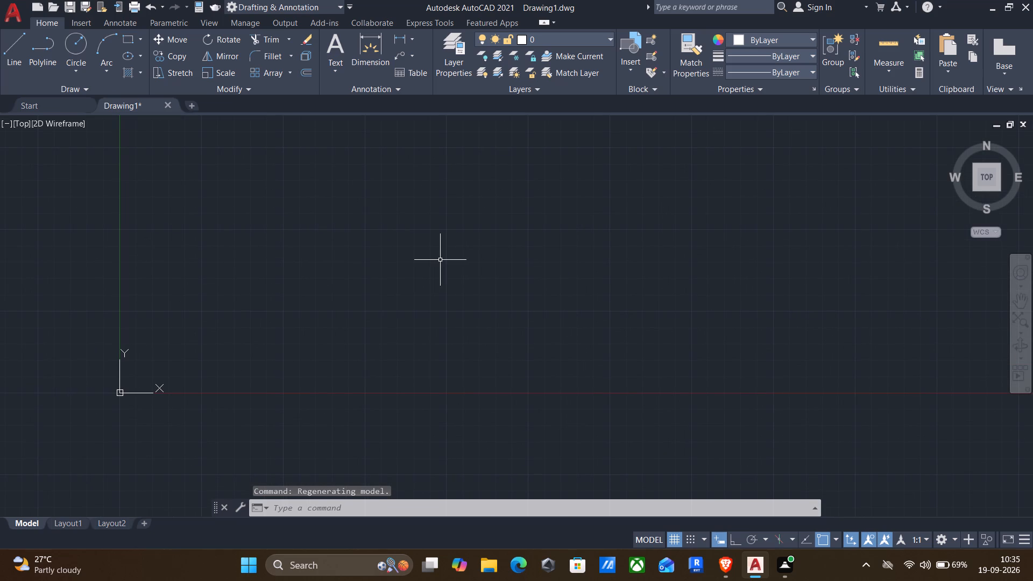
type("rec")
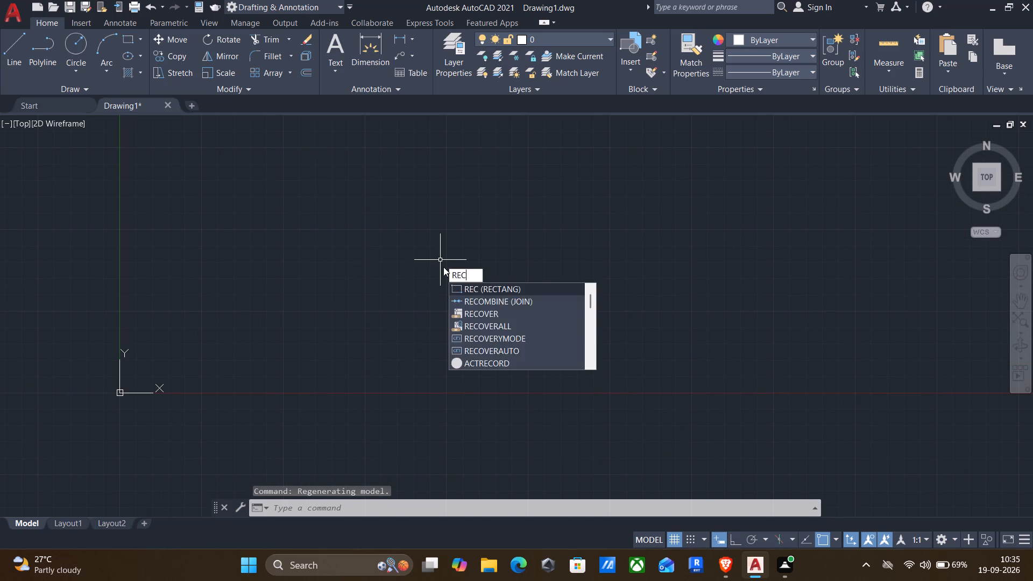
key("Return")
middle_click_drag(452, 258, 416, 296)
scroll(445, 265, "up", 1)
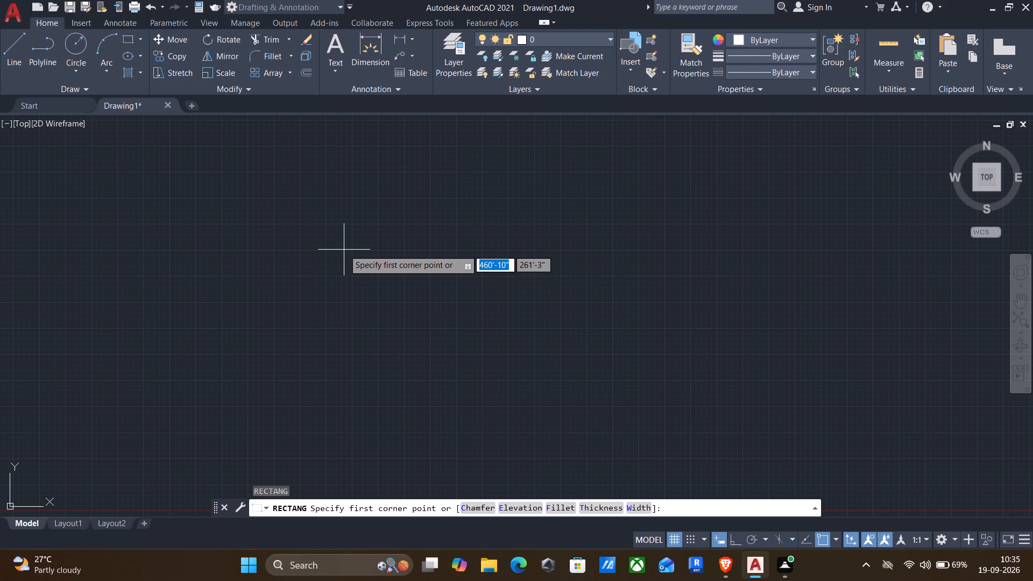
scroll(336, 250, "down", 2)
middle_click_drag(361, 248, 348, 249)
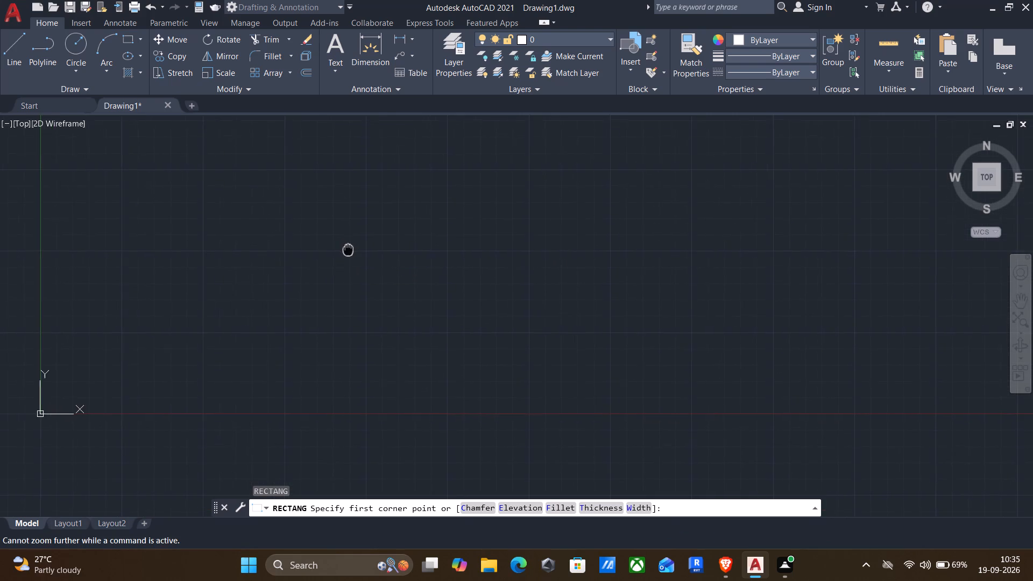
middle_click_drag(348, 249, 266, 343)
left_click(352, 178)
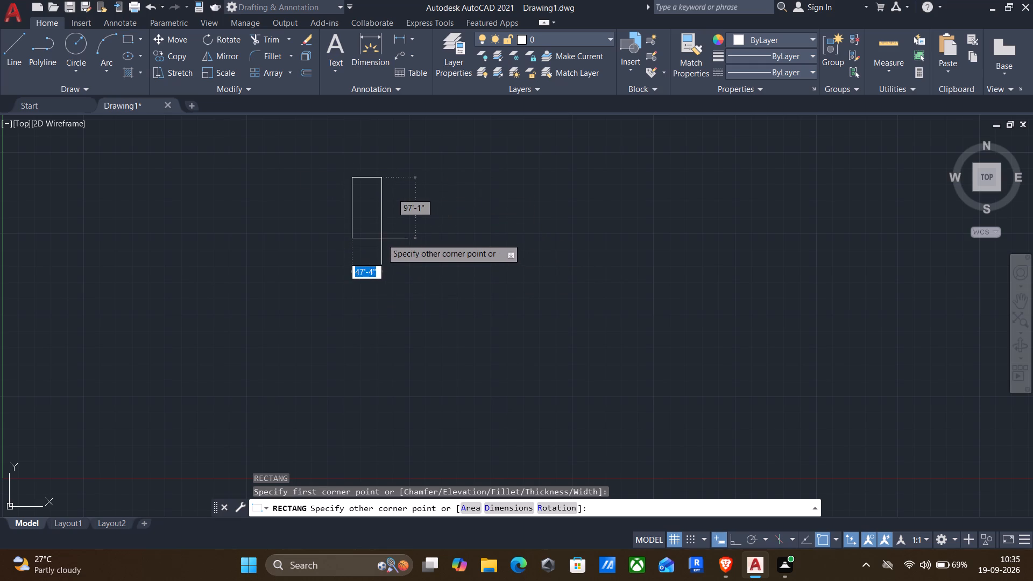
left_click(381, 209)
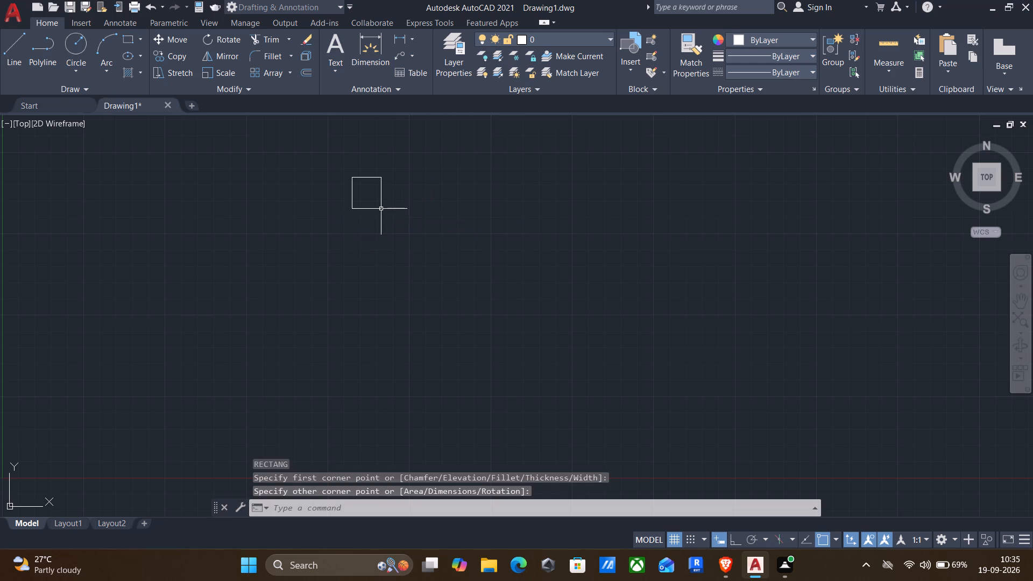
Offset the rectangle 9" inward to form the outer wall thickness.
scroll(320, 157, "up", 4)
middle_click_drag(602, 335, 401, 296)
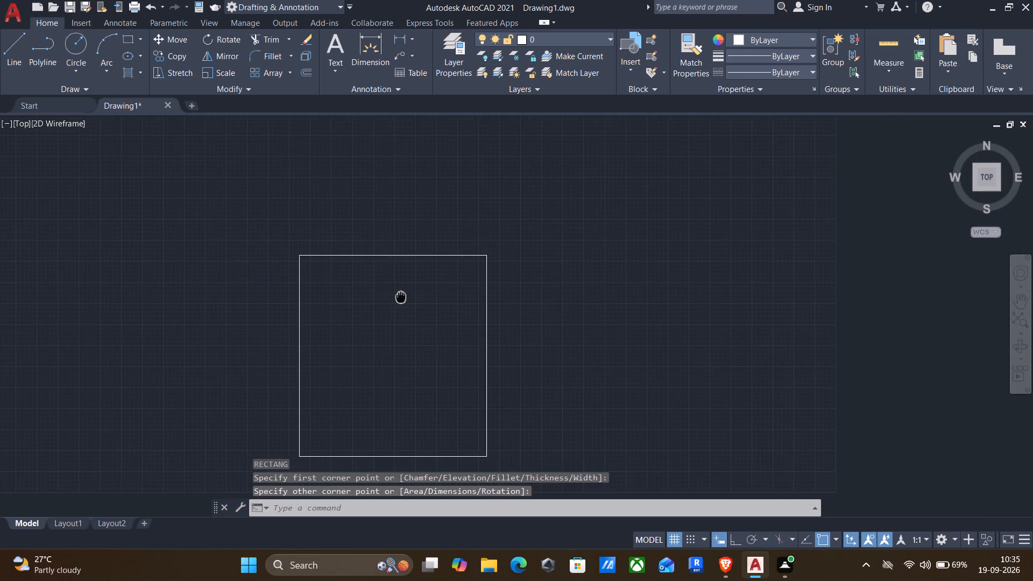
middle_click_drag(401, 296, 422, 224)
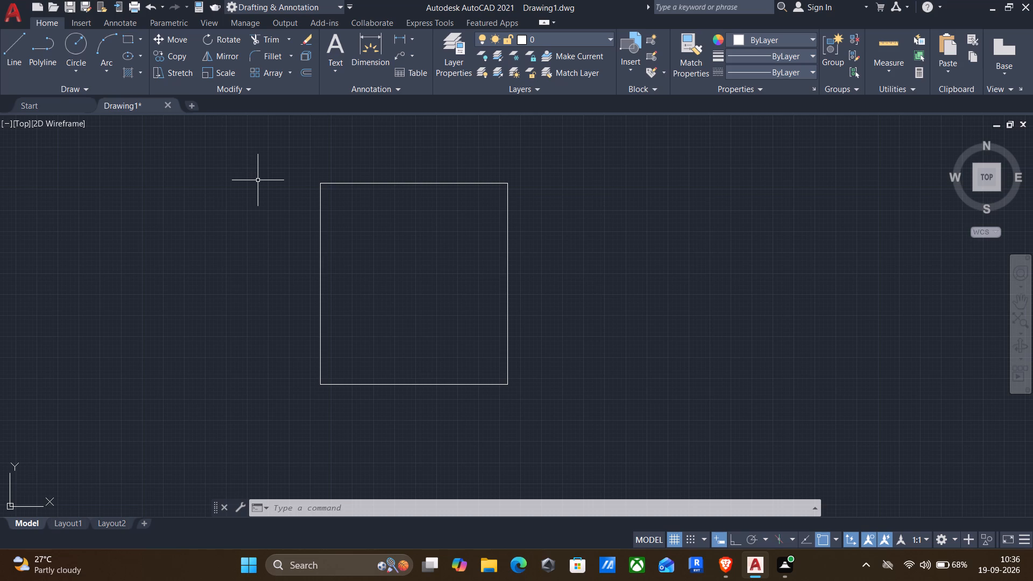
key("o")
key("Return")
left_click(253, 306)
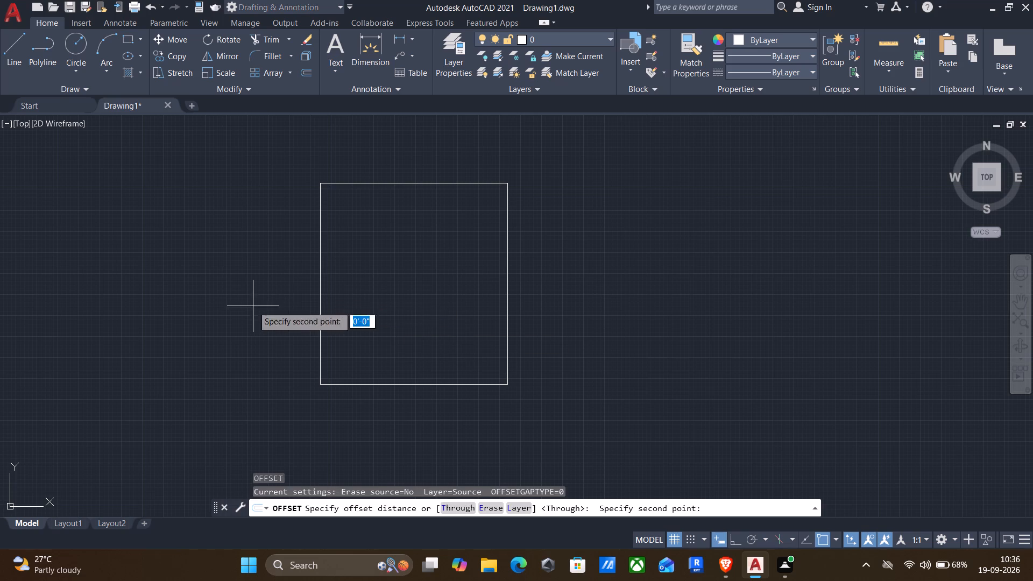
left_click(412, 321)
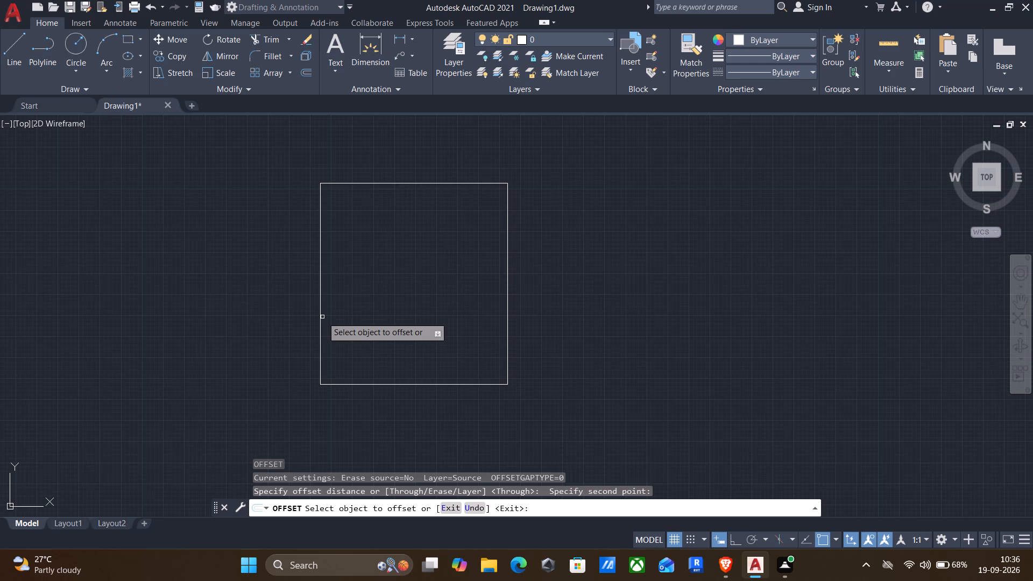
left_click(320, 306)
key("9")
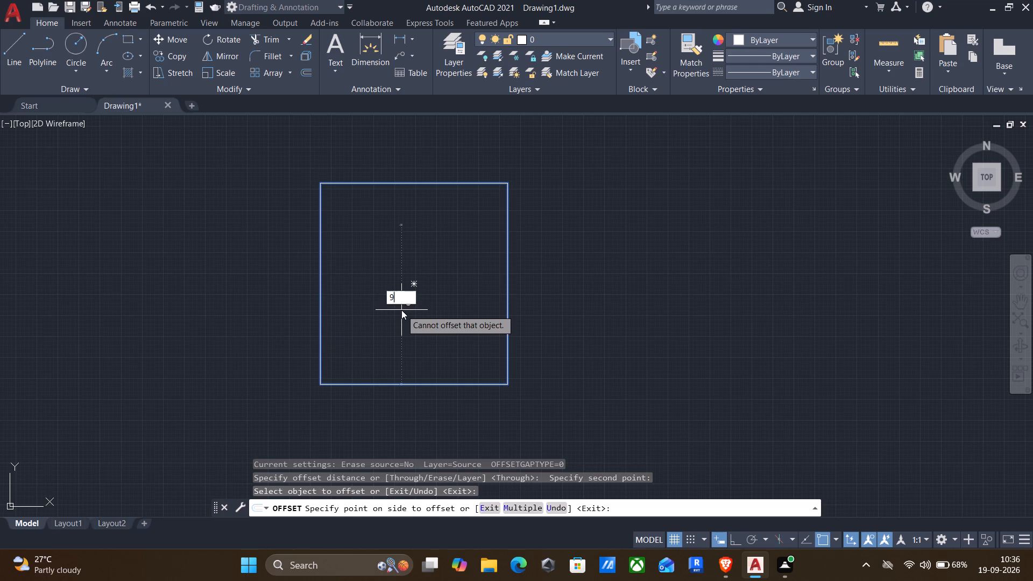
key("shift+quotedbl")
key("Return")
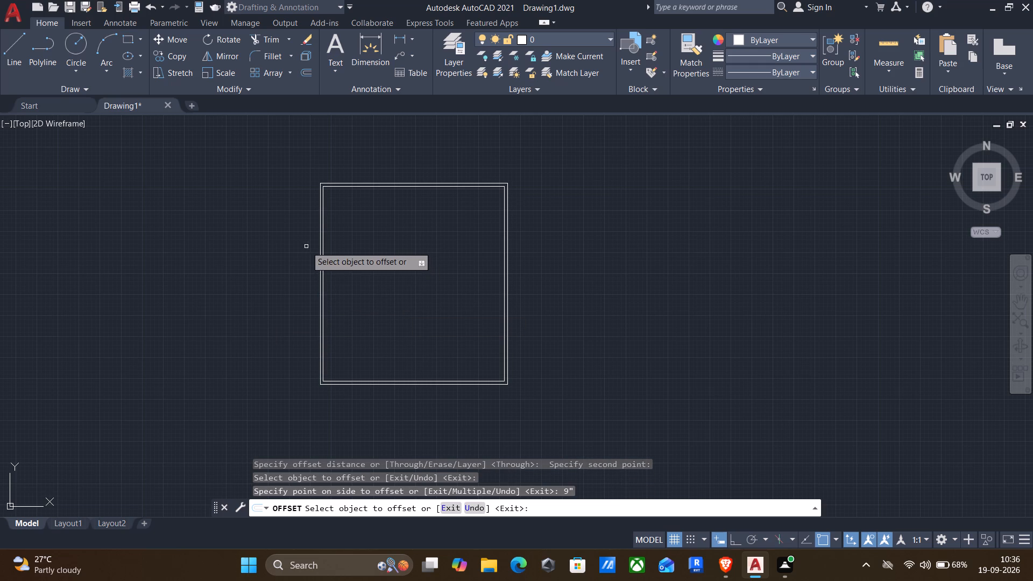
key("Escape")
Explode both wall rectangles into separate lines.
left_click_drag(281, 159, 293, 175)
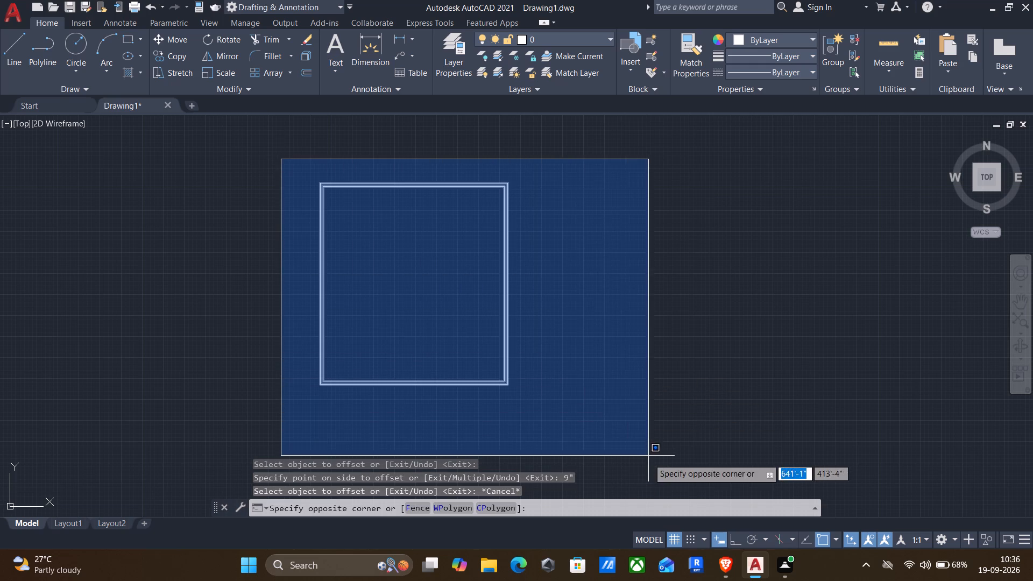
left_click(552, 445)
key("x")
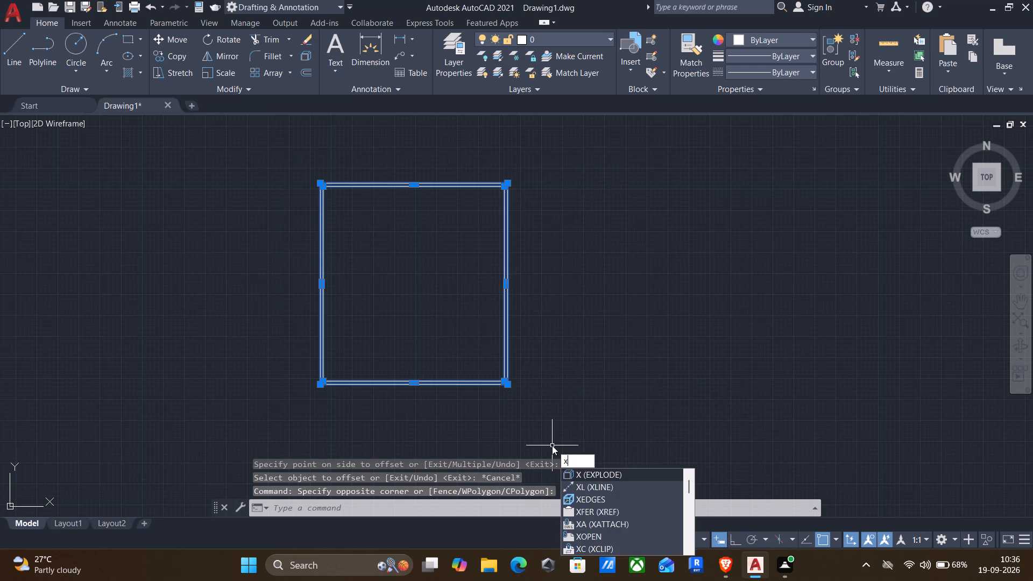
key("Return")
Offset the bottom line of the inner wall outline 12' upward into the plan.
key("o")
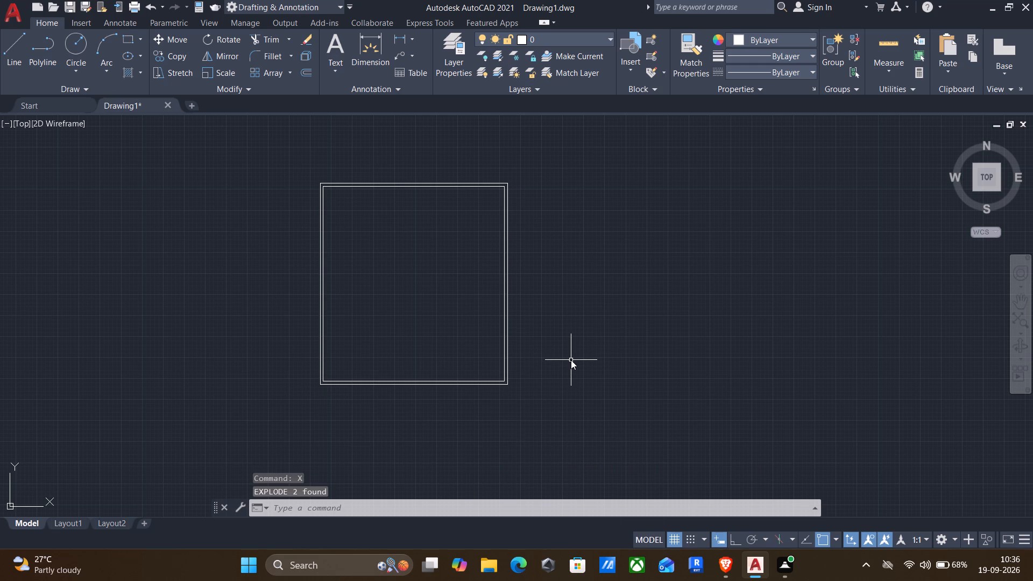
key("Return")
scroll(433, 362, "up", 3)
left_click(368, 434)
left_click_drag(313, 342, 315, 353)
left_click(342, 442)
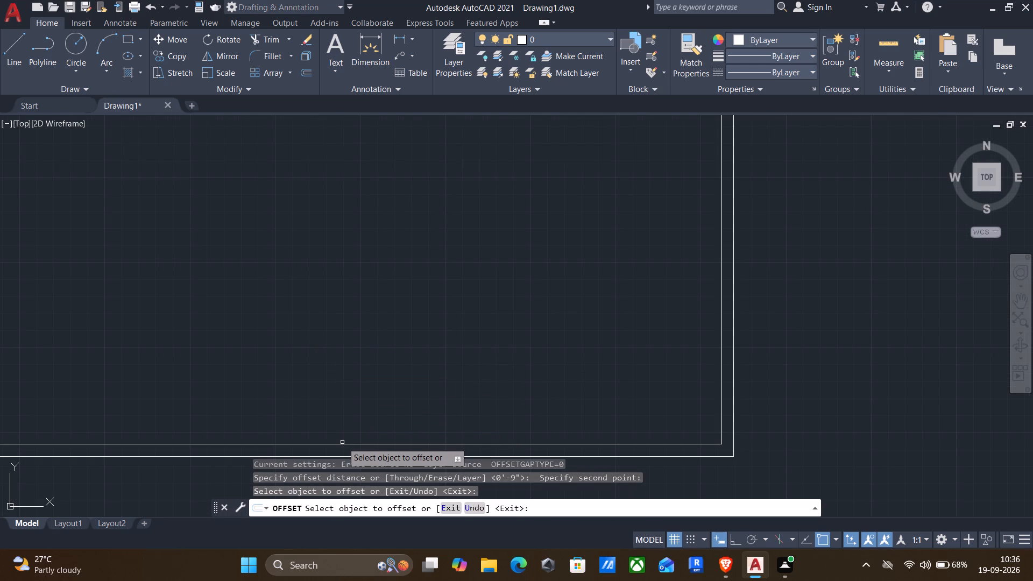
left_click(326, 444)
scroll(322, 396, "down", 3)
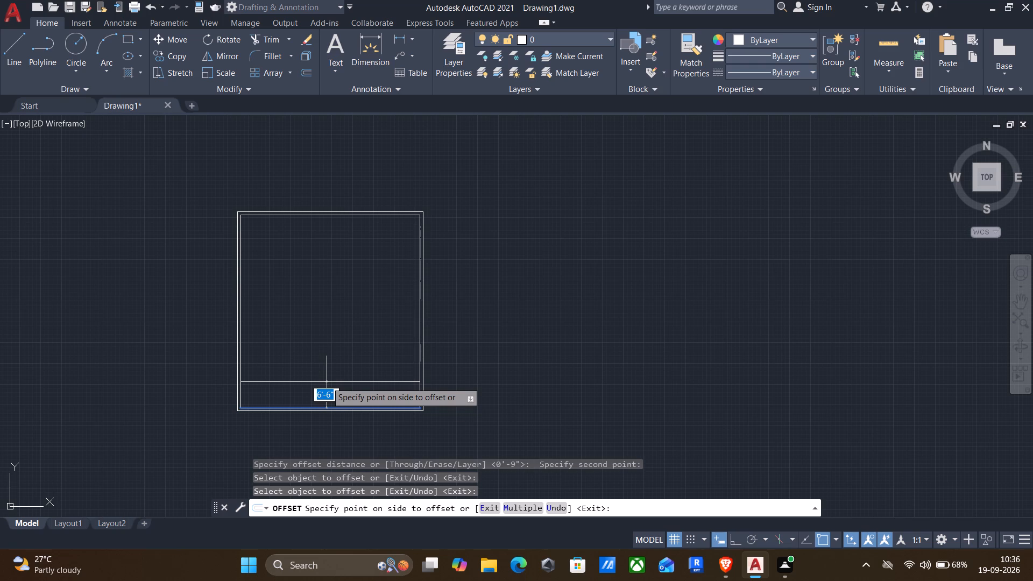
type("12")
key("apostrophe")
key("Return")
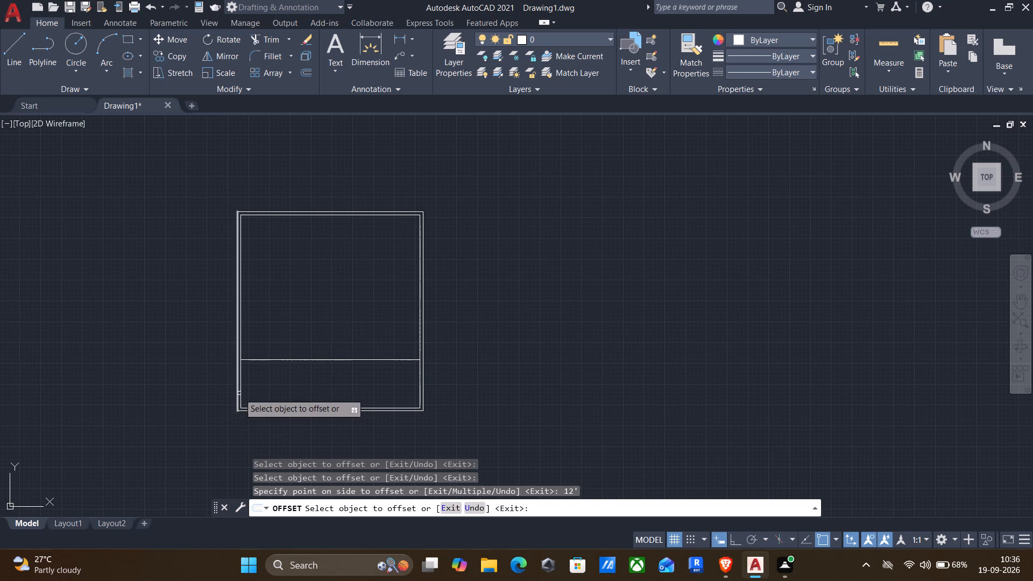
Offset the left line of the inner wall outline 12' to the right.
left_click(240, 390)
type("12'")
key("Return")
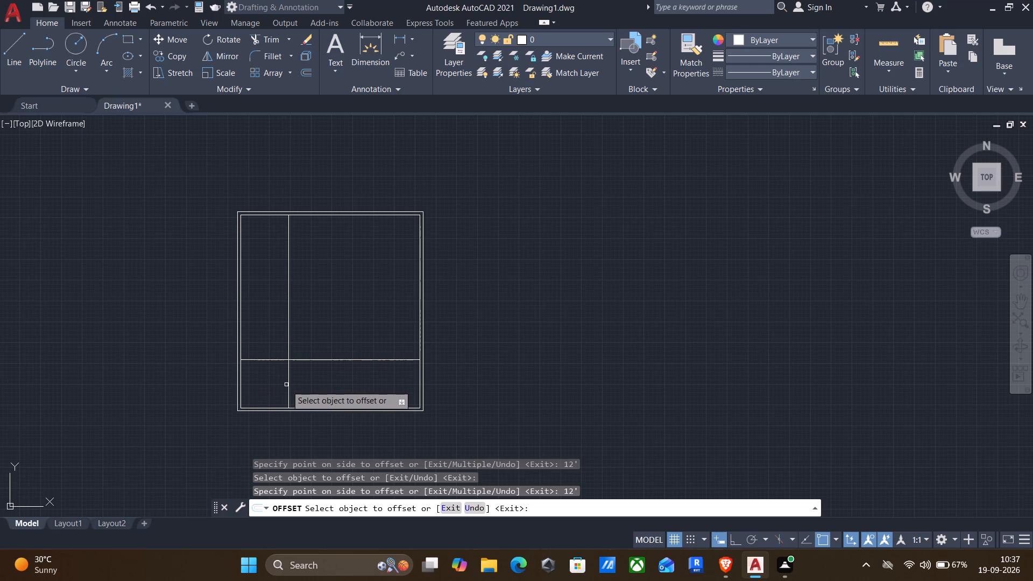
Give both partitions a 9" thickness by offsetting the vertical line to the right and the horizontal line upward.
left_click(288, 387)
type("9\"")
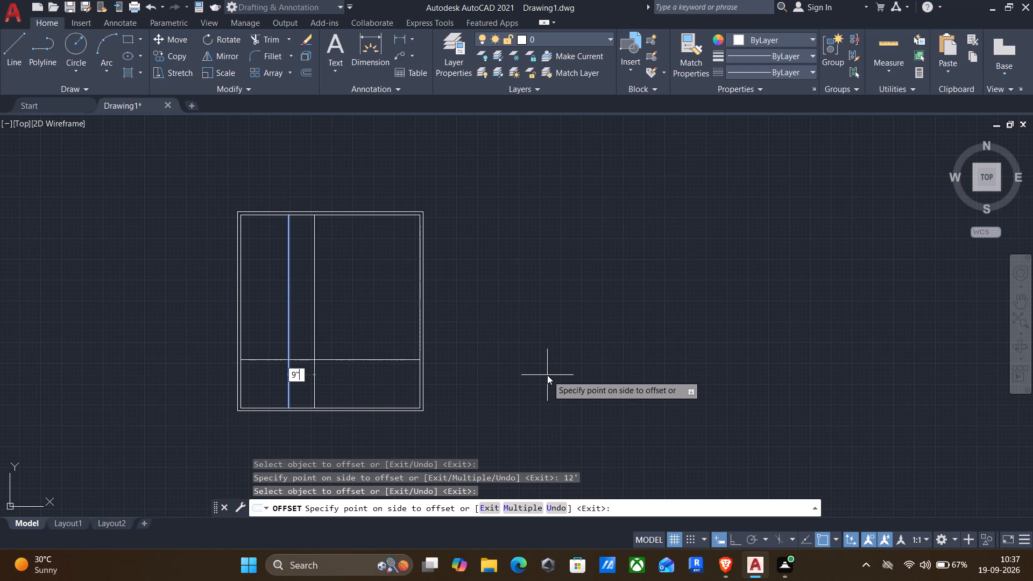
key("Return")
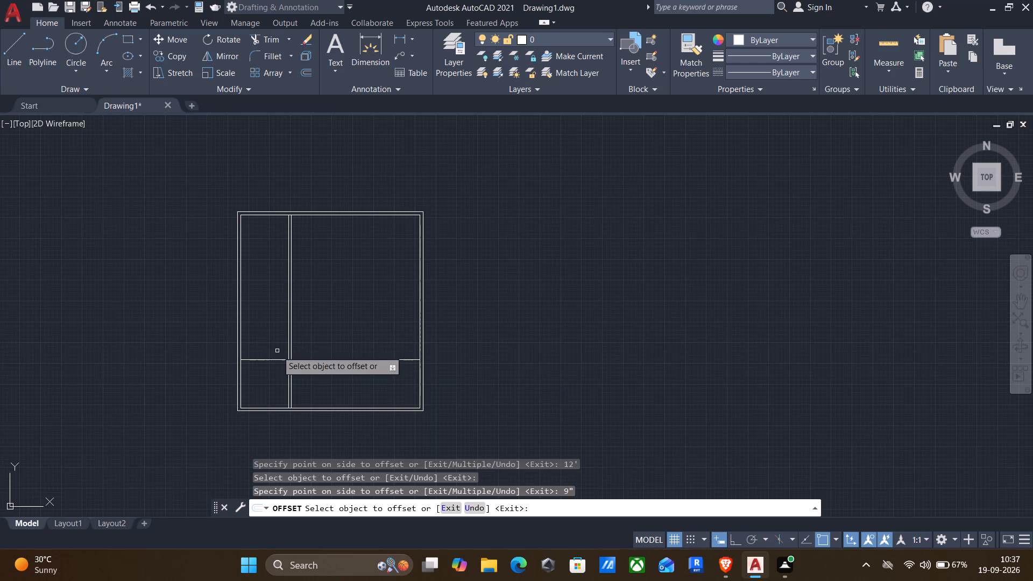
left_click(258, 361)
type("9\"")
key("Return")
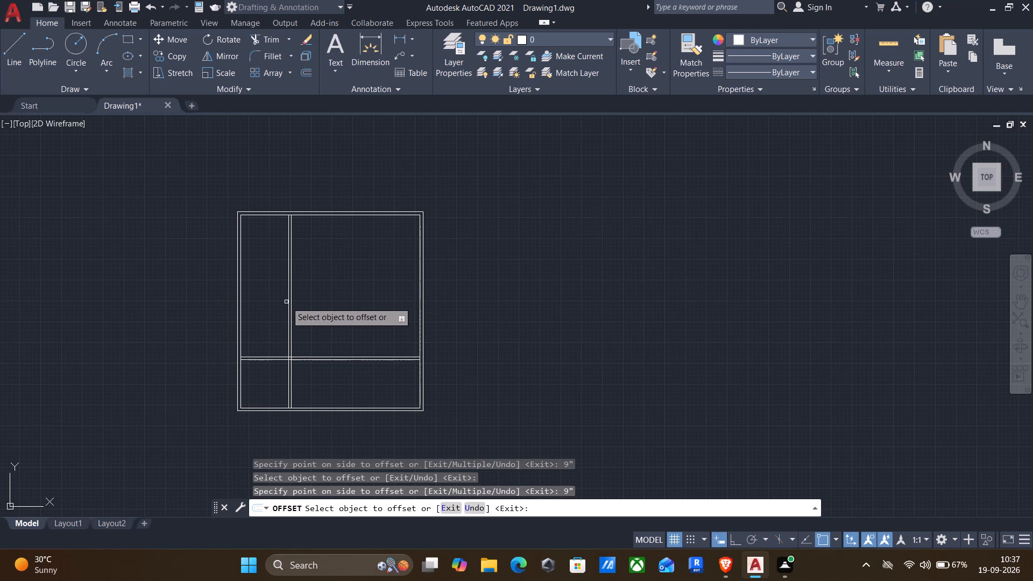
key("Escape")
Trim the horizontal partition beyond the vertical one, and the inner wall lines where the partitions meet the bottom and left walls.
type("tr")
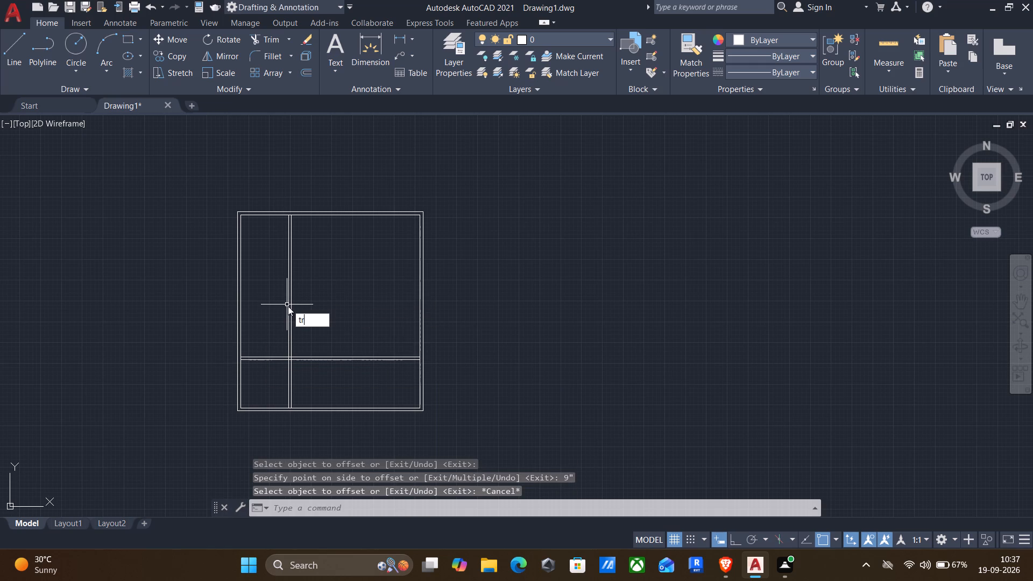
key("Return")
left_click_drag(343, 380, 329, 342)
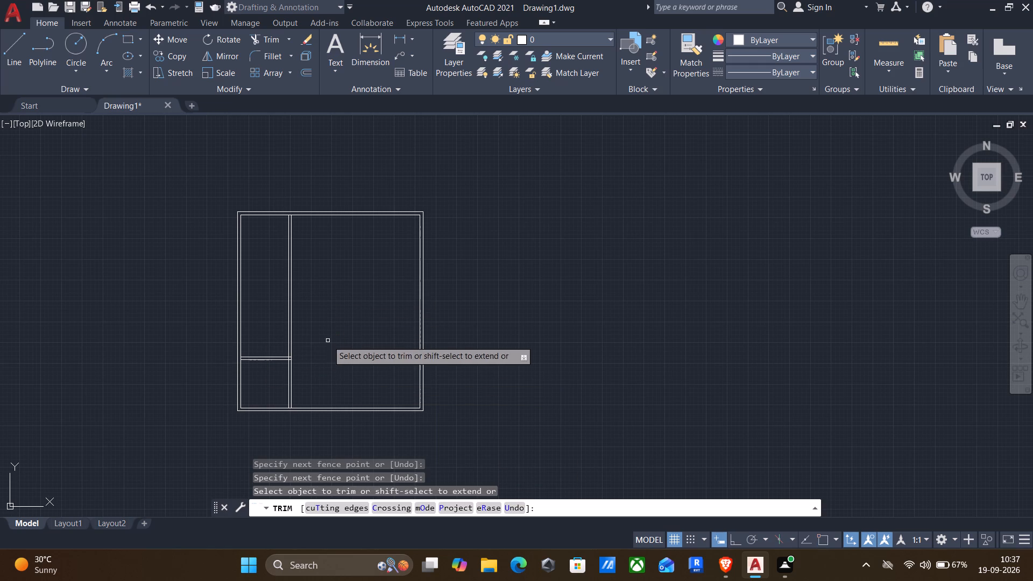
scroll(288, 375, "up", 2)
scroll(291, 435, "up", 2)
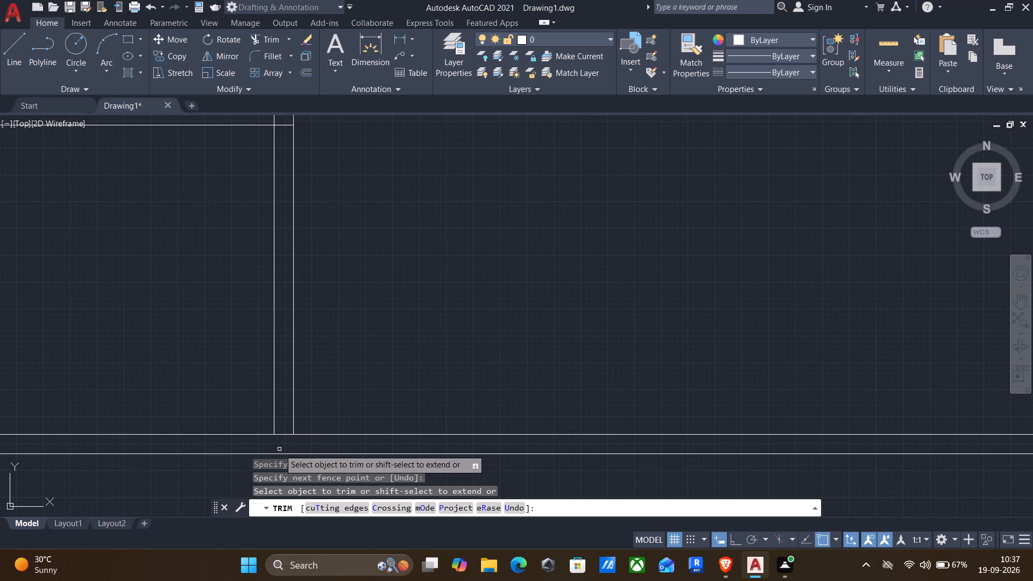
left_click_drag(279, 449, 289, 434)
scroll(273, 422, "down", 2)
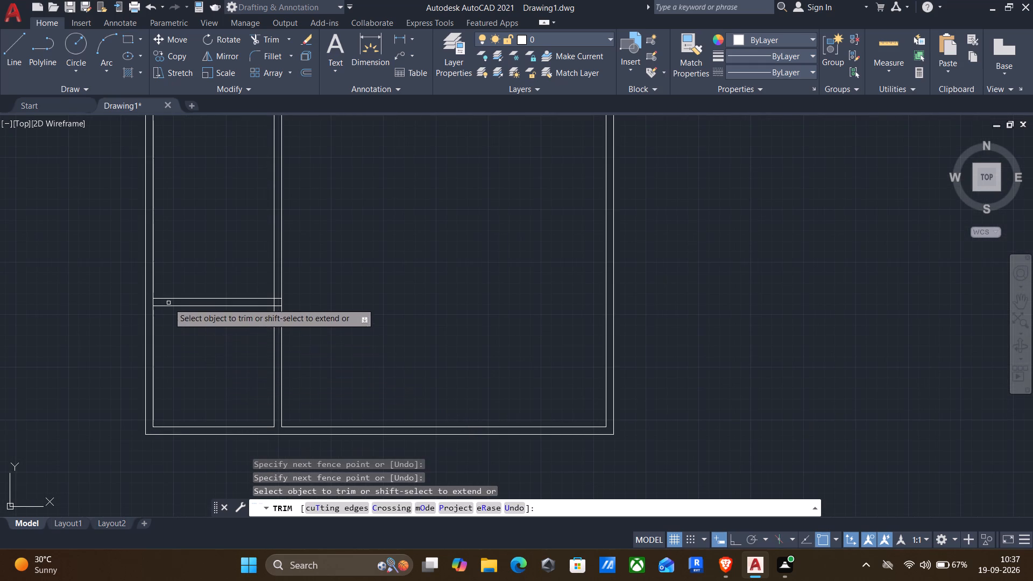
scroll(176, 287, "up", 4)
left_click_drag(17, 372, 95, 372)
scroll(154, 375, "down", 4)
scroll(288, 378, "up", 4)
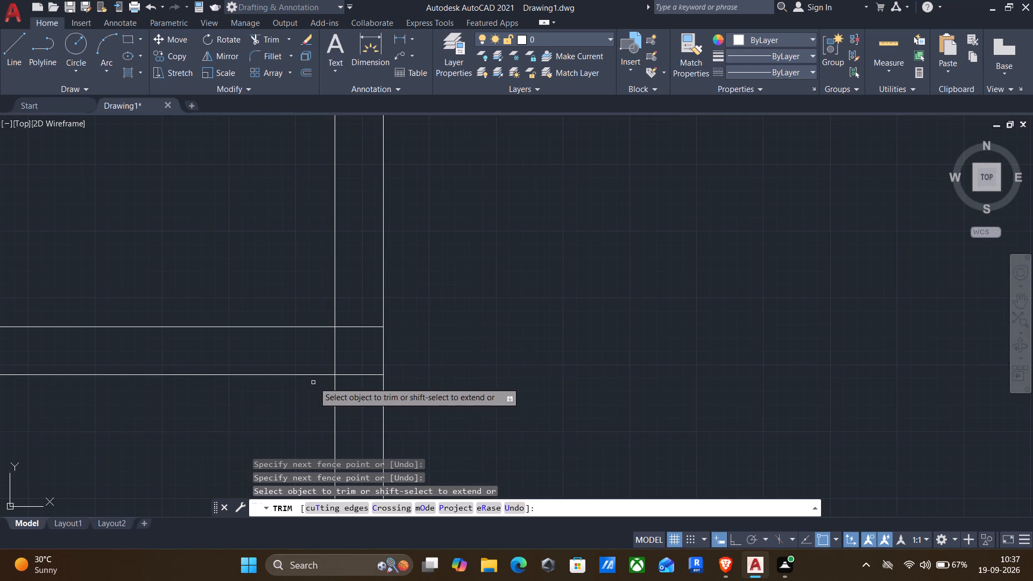
Trim the vertical partition above the horizontal one and clear the overlapping lines at the lower-left room's corner.
scroll(317, 382, "down", 2)
left_click_drag(404, 299, 236, 295)
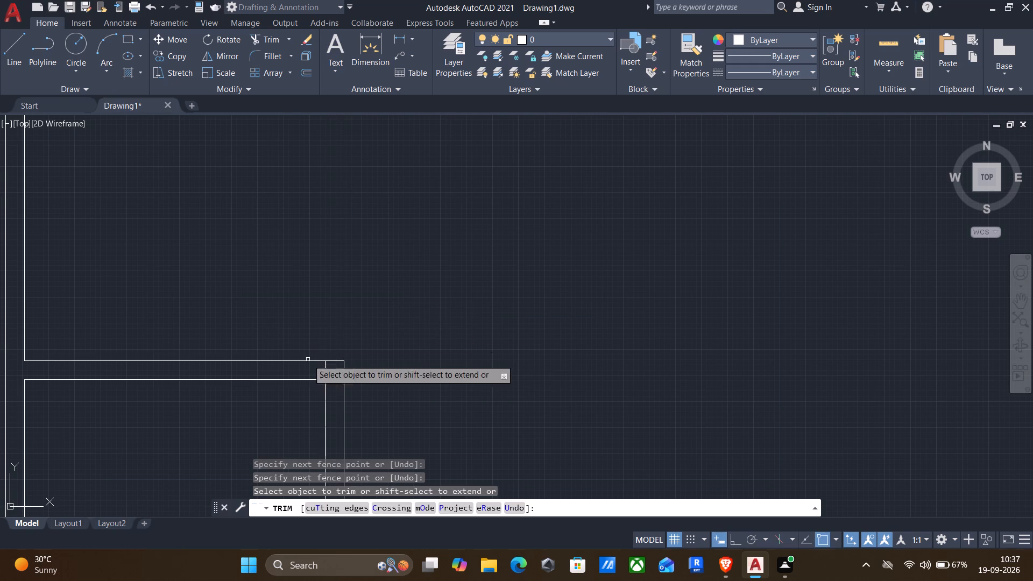
scroll(322, 374, "up", 4)
left_click_drag(393, 434, 274, 377)
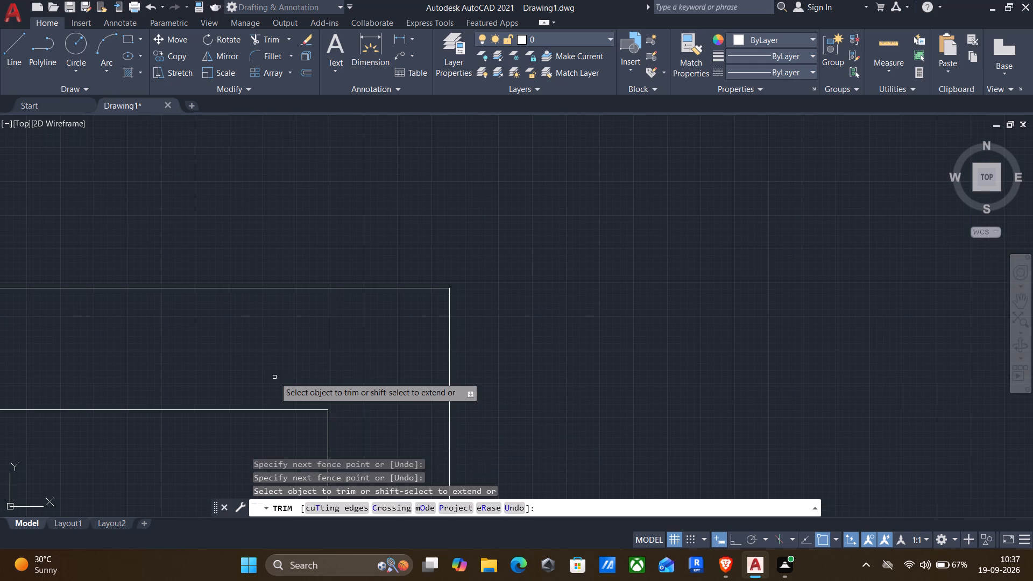
scroll(271, 380, "down", 5)
scroll(240, 420, "down", 1)
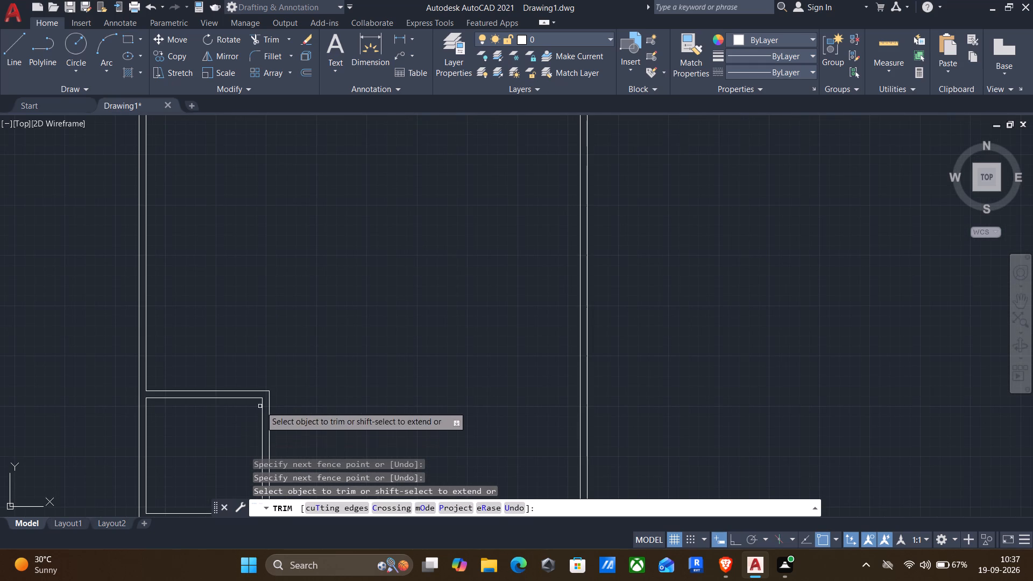
middle_click_drag(278, 364, 281, 349)
scroll(281, 349, "up", 1)
key("Escape")
middle_click_drag(303, 325, 360, 299)
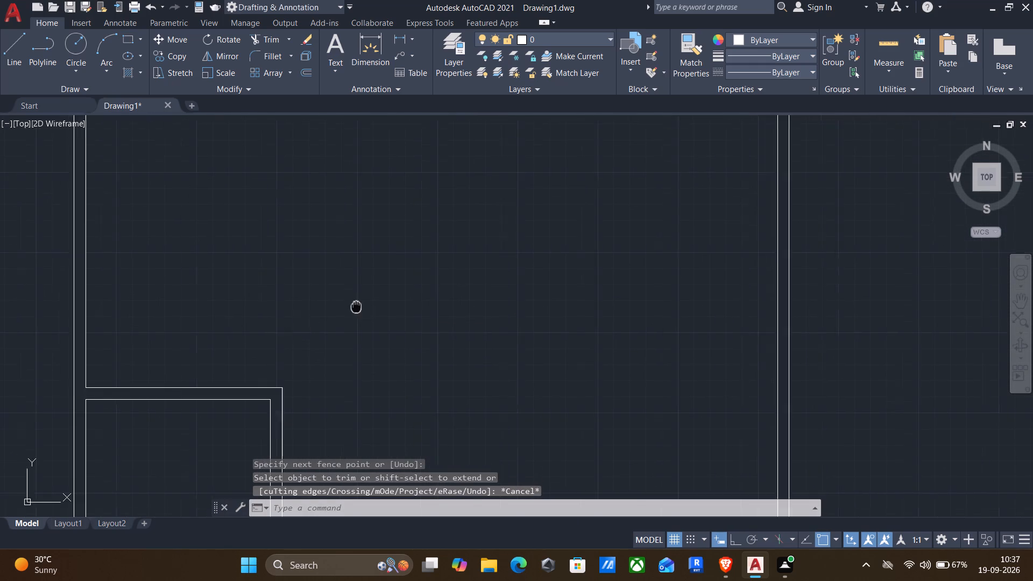
middle_click_drag(360, 299, 352, 176)
scroll(336, 206, "down", 1)
middle_click_drag(347, 215, 368, 243)
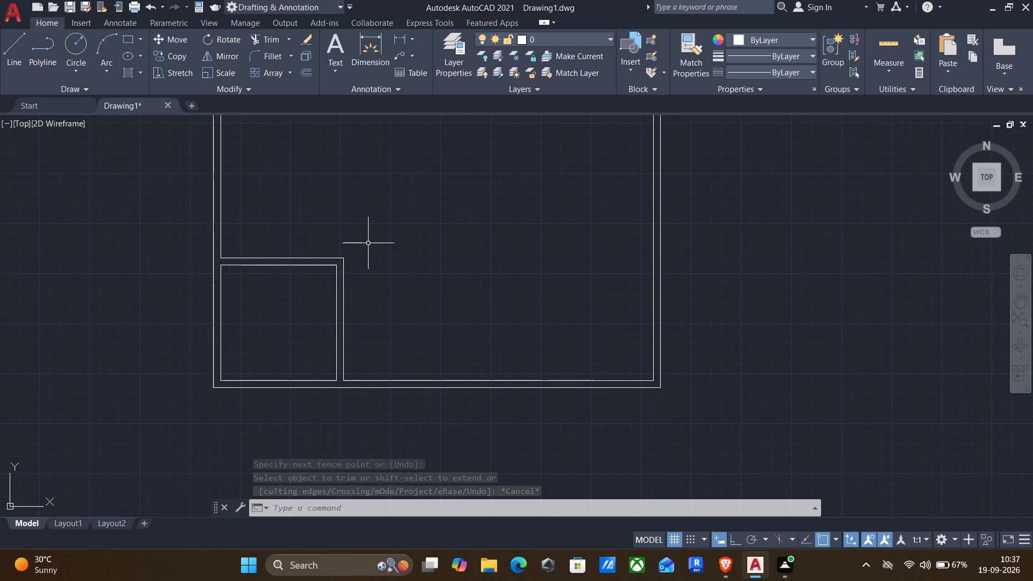
Offset the lower-left room's upper outer line 4'8" upward, and offset that copy 4.5" upward as a thin partition.
key("o")
key("Return")
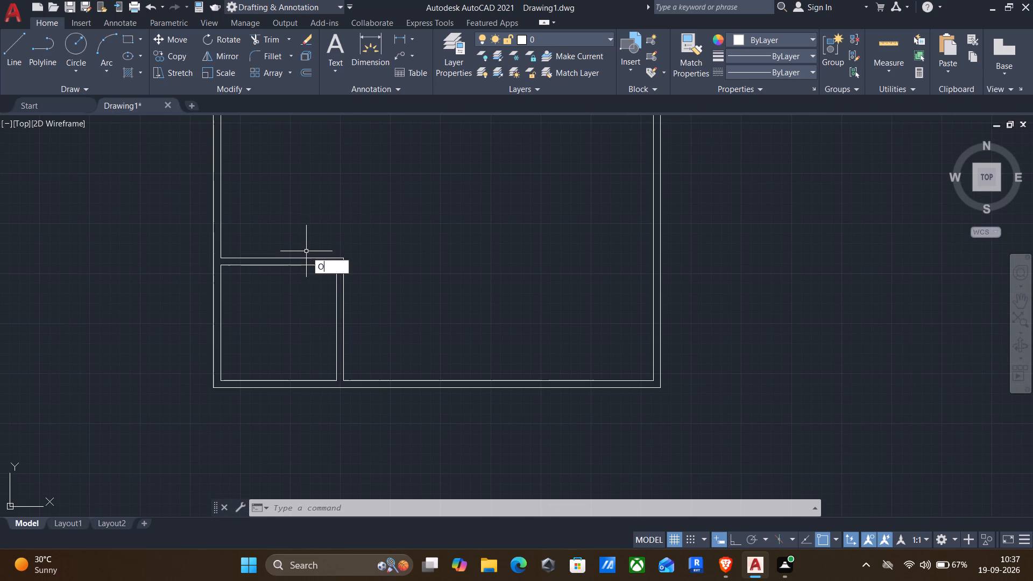
left_click(252, 260)
left_click(258, 214)
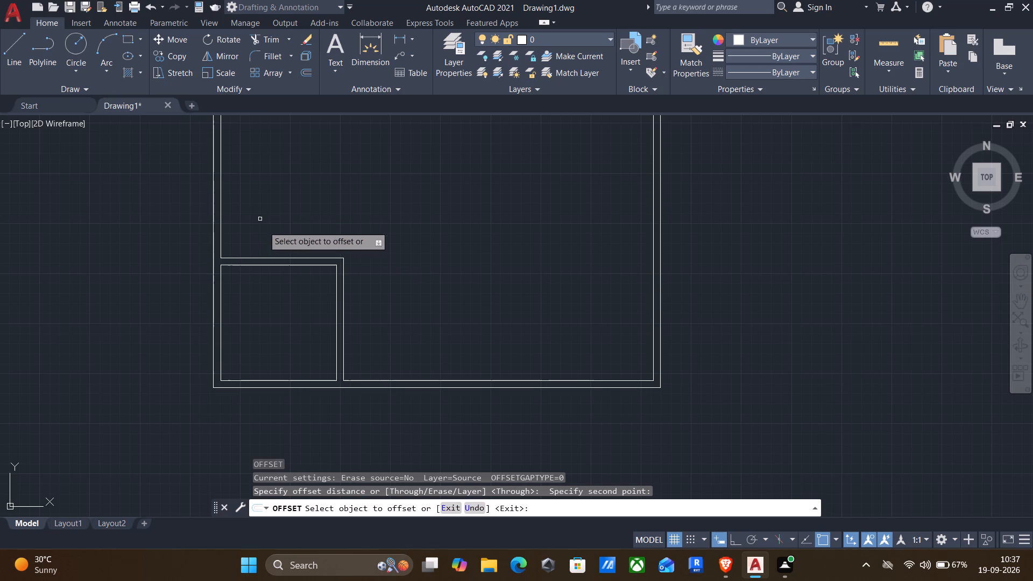
left_click(241, 258)
type("4'8\"")
key("Return")
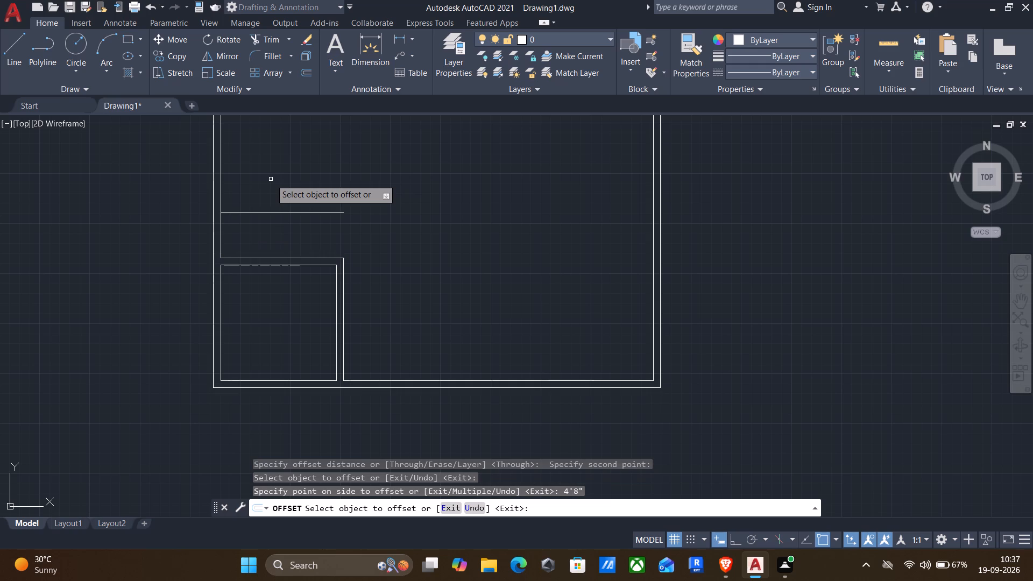
left_click(272, 212)
type("4.5")
key("shift+quotedbl")
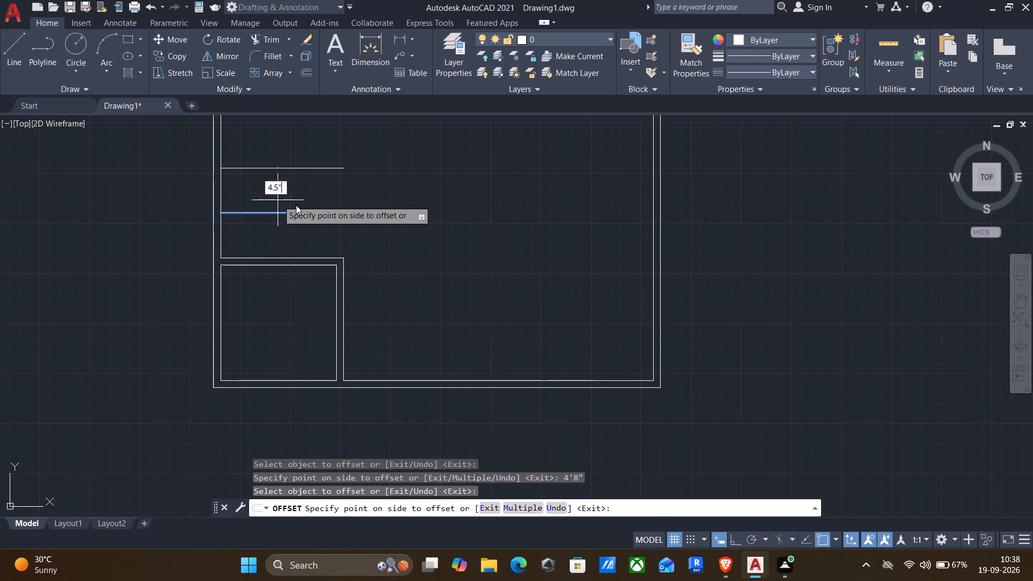
key("Return")
Offset the thin partition's upper line 6' upward, and offset that copy 9" upward to form the next partition.
left_click(274, 209)
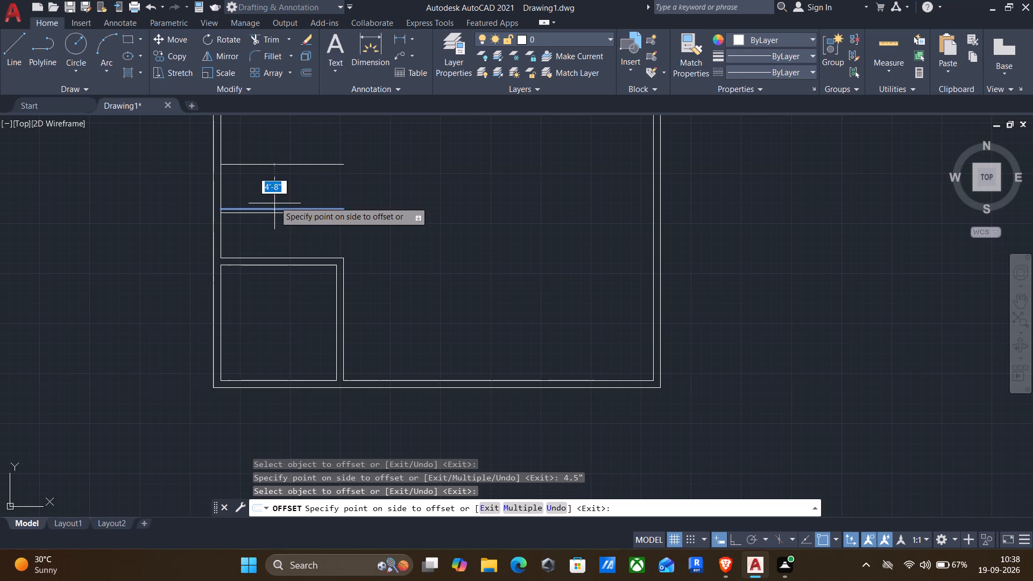
type("6'")
key("Return")
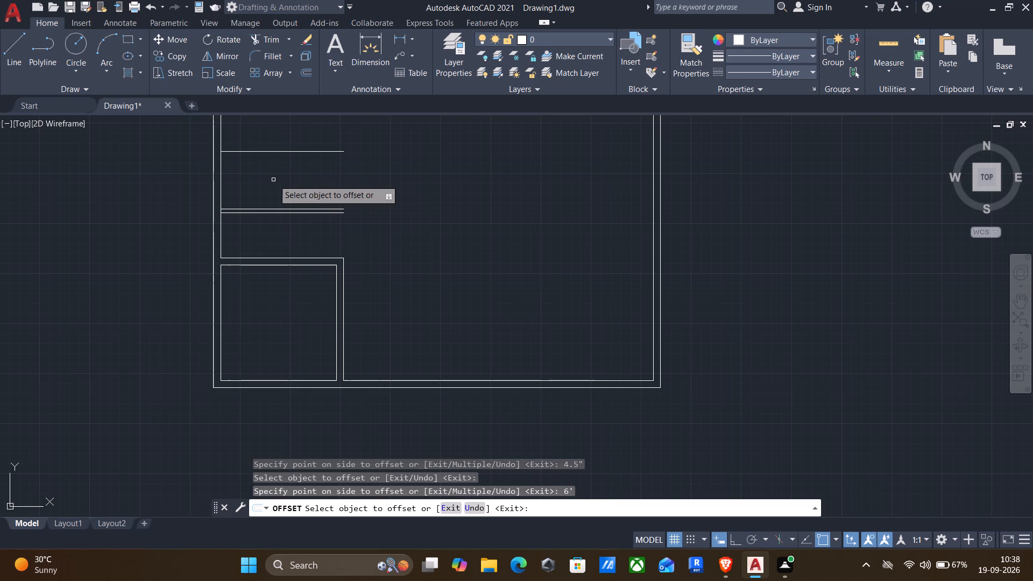
left_click(245, 150)
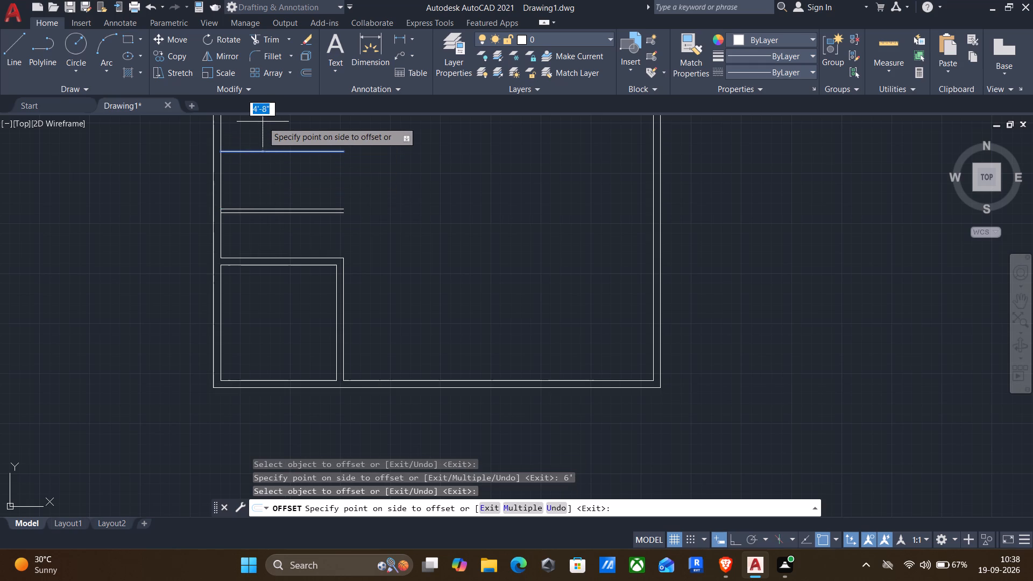
type("9\"")
key("Return")
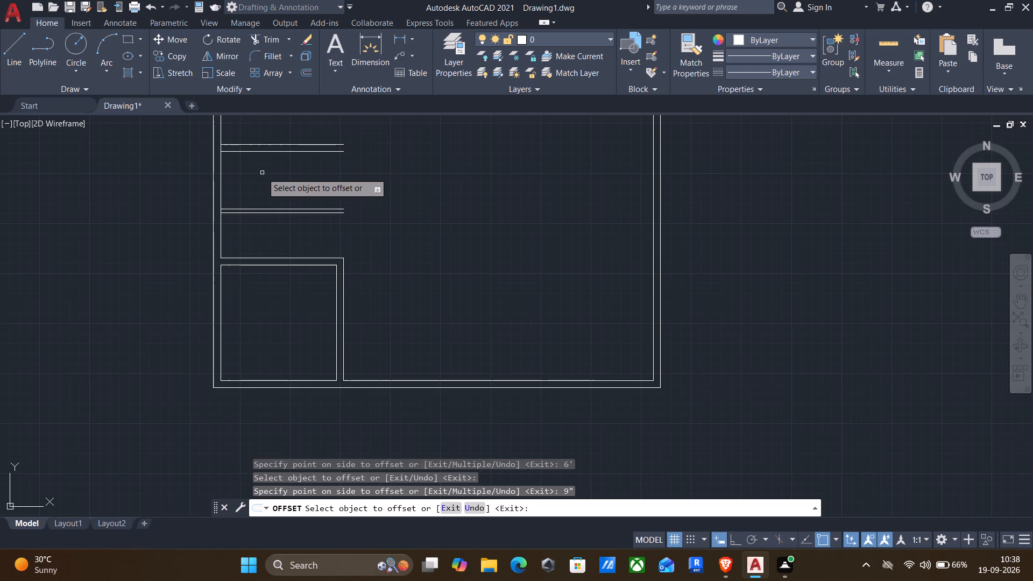
Offset the 9" partition's upper line 12' upward, and offset that copy 9" upward to form the topmost wall.
middle_click_drag(261, 174, 217, 289)
scroll(217, 289, "up", 1)
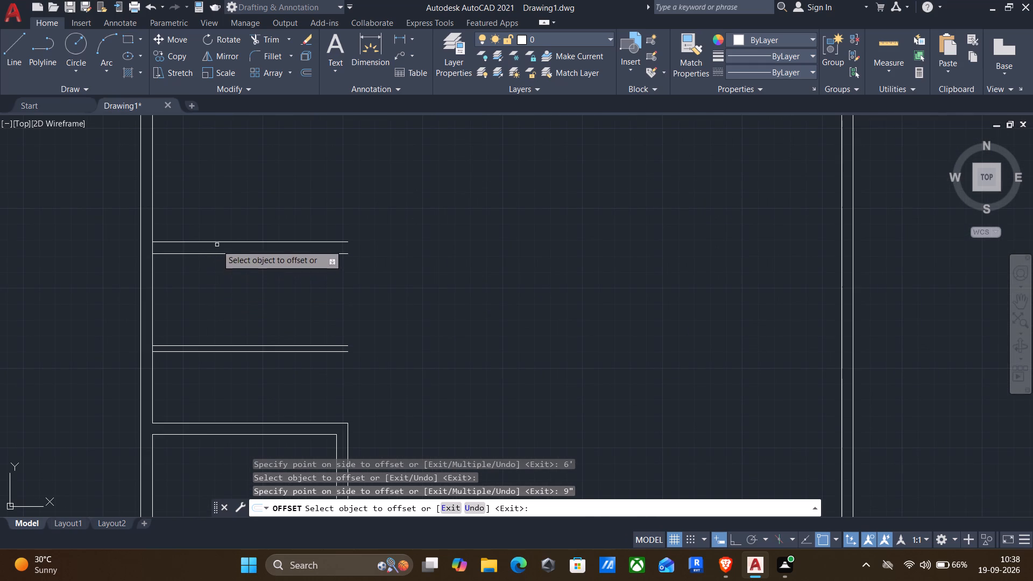
left_click(216, 242)
type("12'")
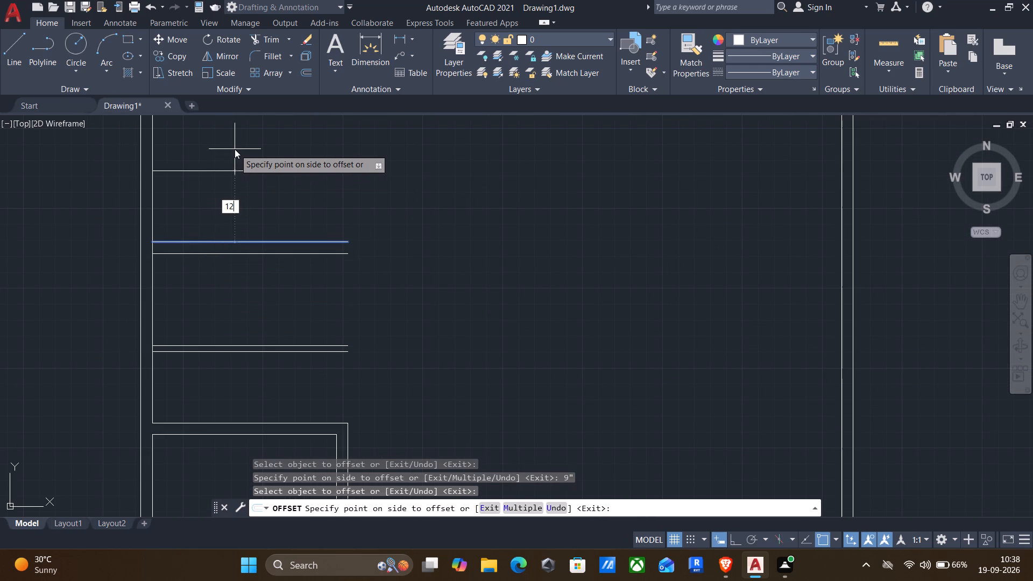
key("Return")
scroll(235, 151, "down", 3)
middle_click_drag(236, 154, 232, 197)
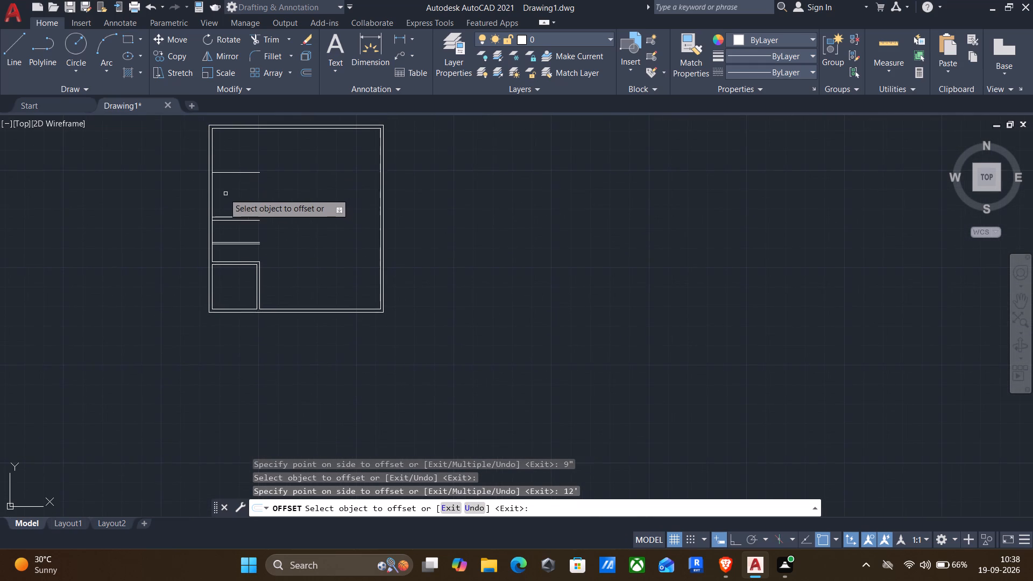
left_click(221, 172)
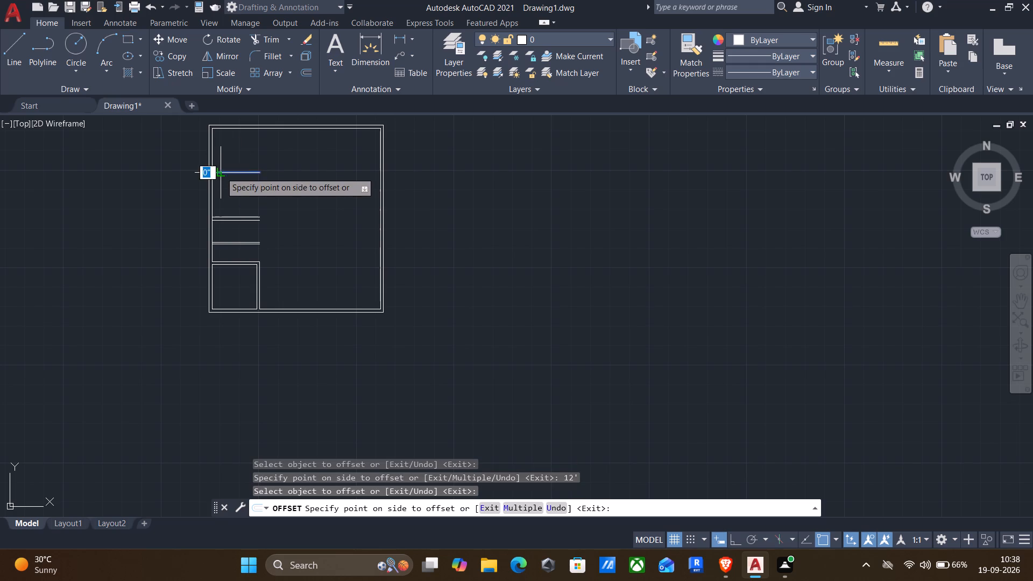
type("9\"")
key("Return")
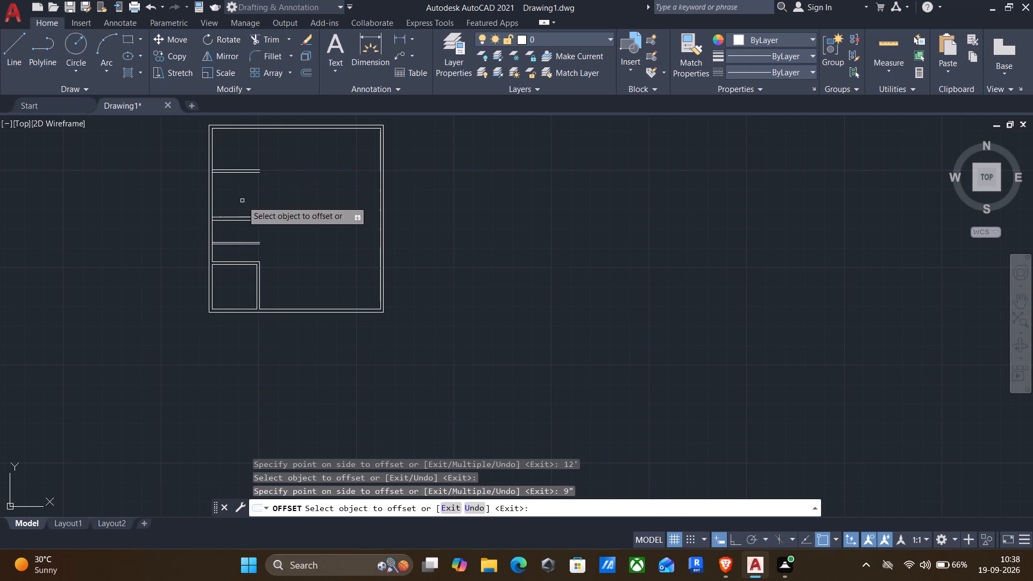
key("Return")
Extend both lines of the topmost partition to the outer wall lines on the left and right sides.
type("ez")
key("BackSpace")
key("x")
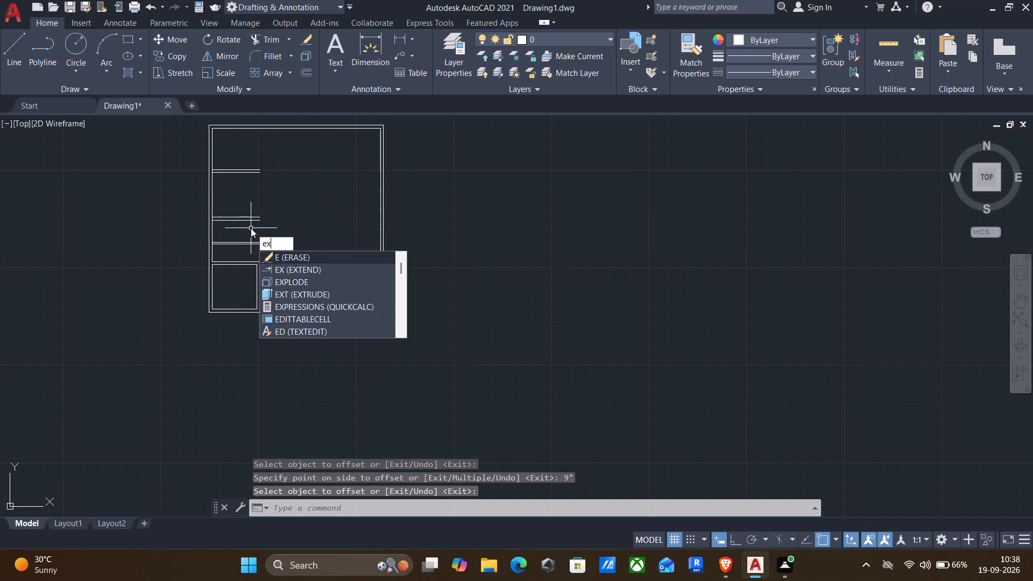
key("Return")
left_click_drag(224, 181, 223, 160)
left_click_drag(248, 181, 251, 155)
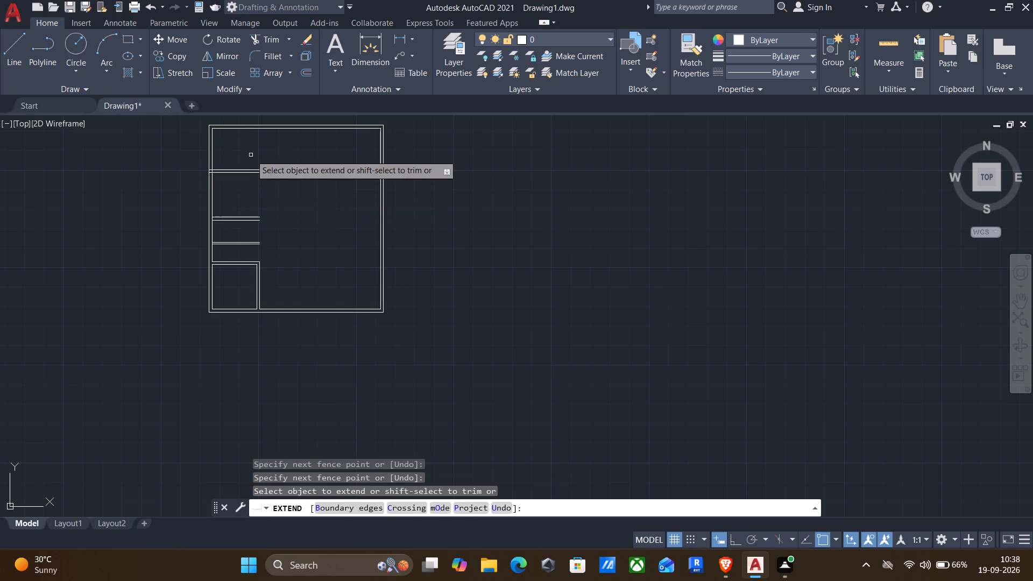
left_click_drag(355, 190, 350, 141)
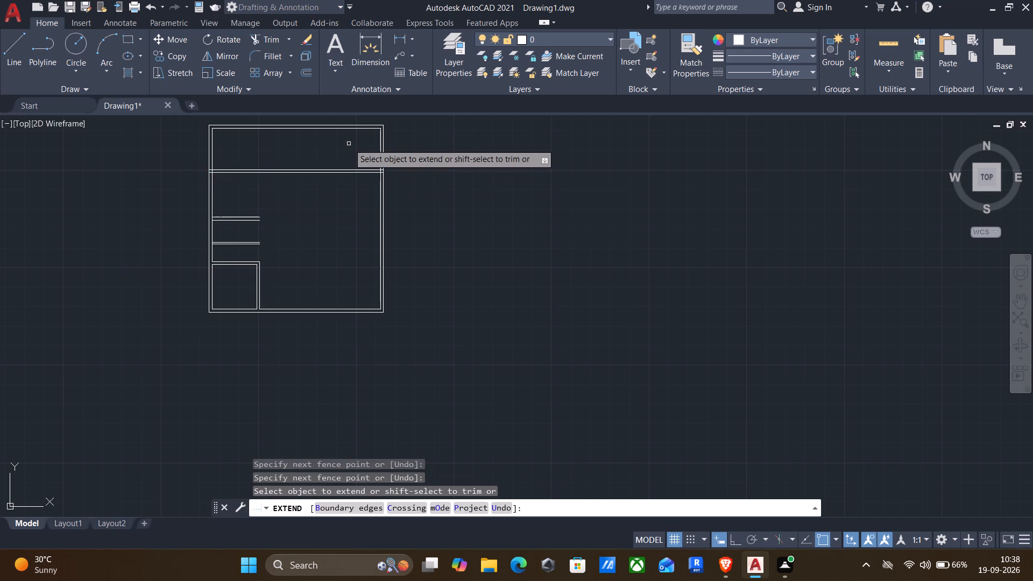
key("Escape")
Trim the left inner wall line where the 4.5" partition and the 9" partition above it join the wall.
type("tr")
key("Return")
scroll(203, 259, "up", 2)
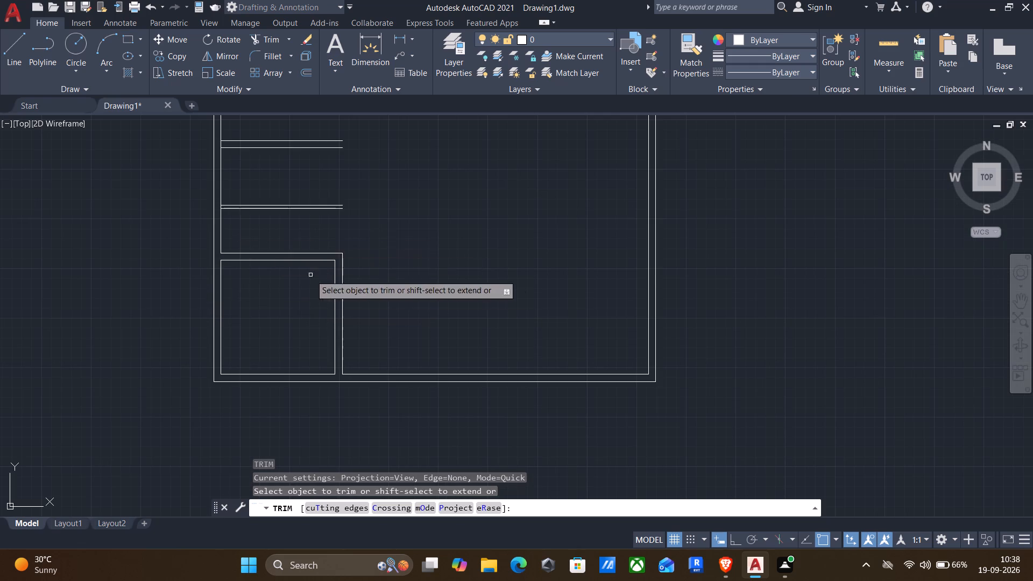
scroll(186, 190, "up", 2)
scroll(257, 235, "up", 3)
left_click_drag(266, 205, 271, 204)
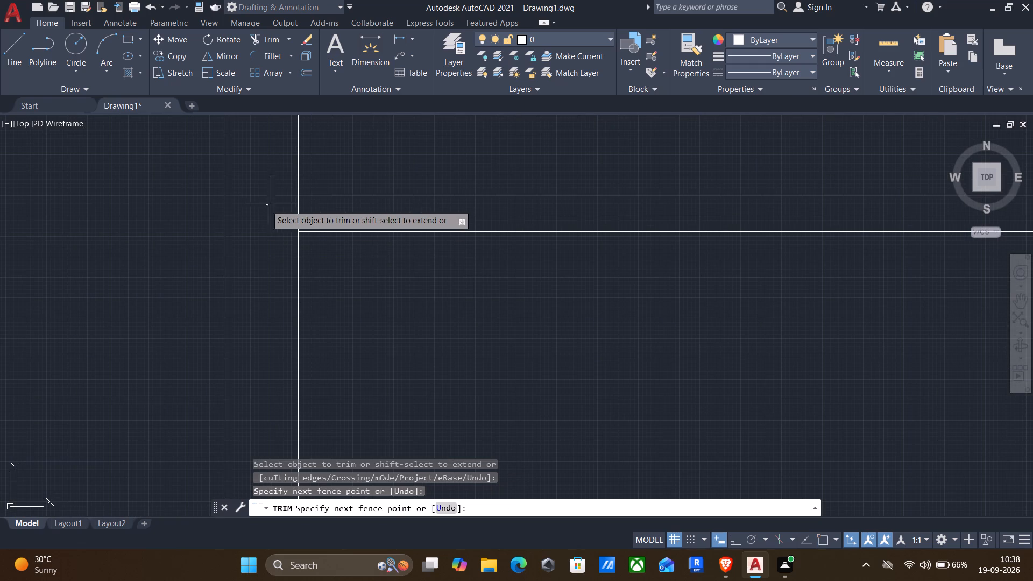
left_click_drag(271, 204, 342, 211)
scroll(342, 211, "down", 4)
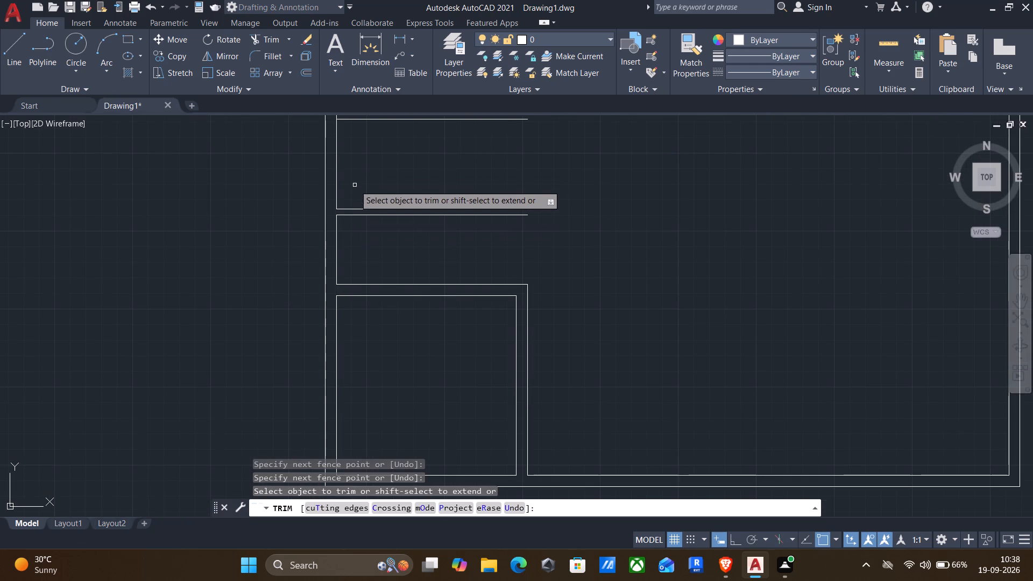
middle_click_drag(357, 183, 323, 275)
scroll(298, 215, "up", 3)
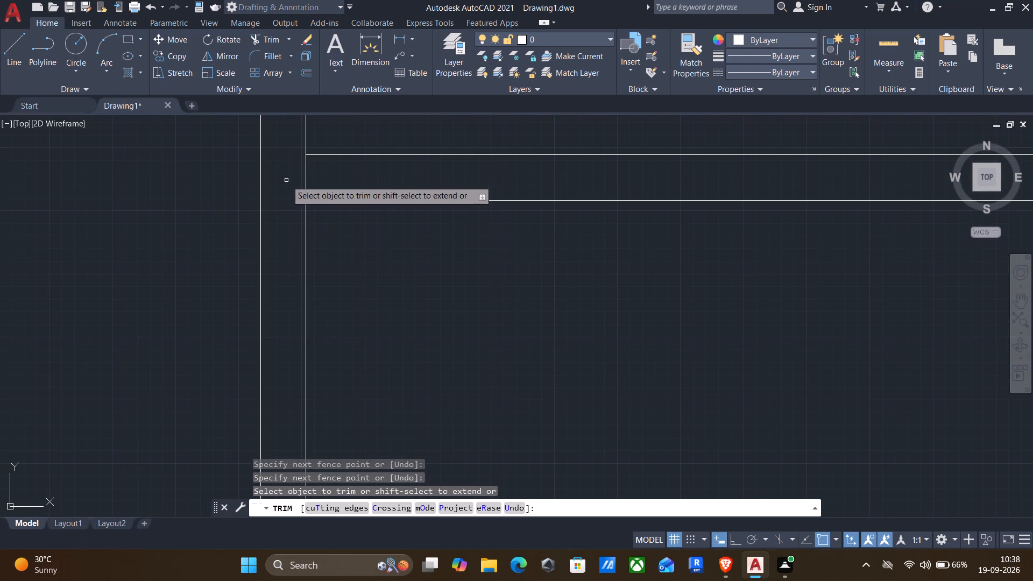
left_click_drag(286, 180, 377, 180)
scroll(366, 182, "down", 4)
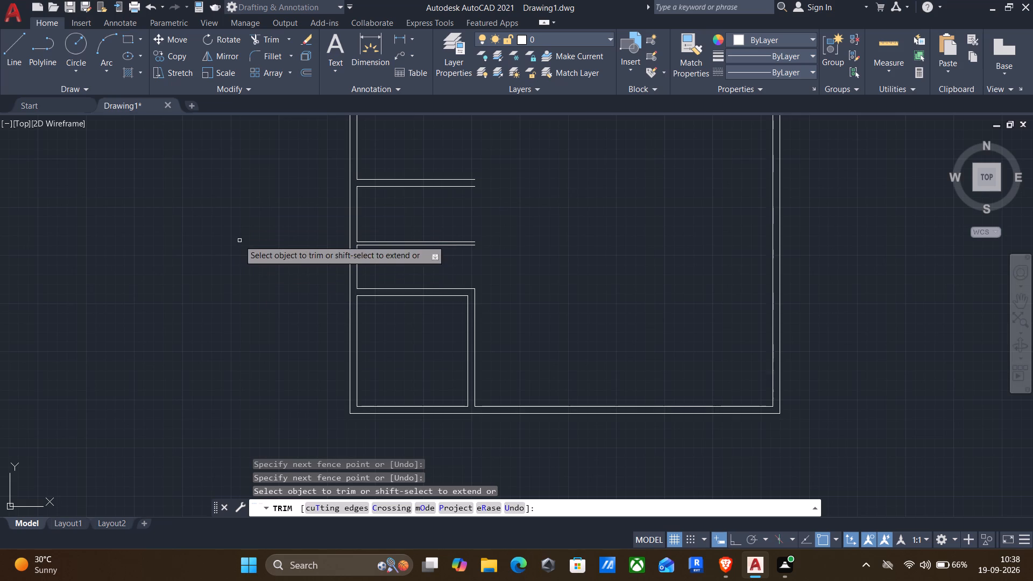
Trim the overlaps at the full-width wall's left corner and remove the old side and top wall lines above it.
middle_click_drag(237, 234, 223, 391)
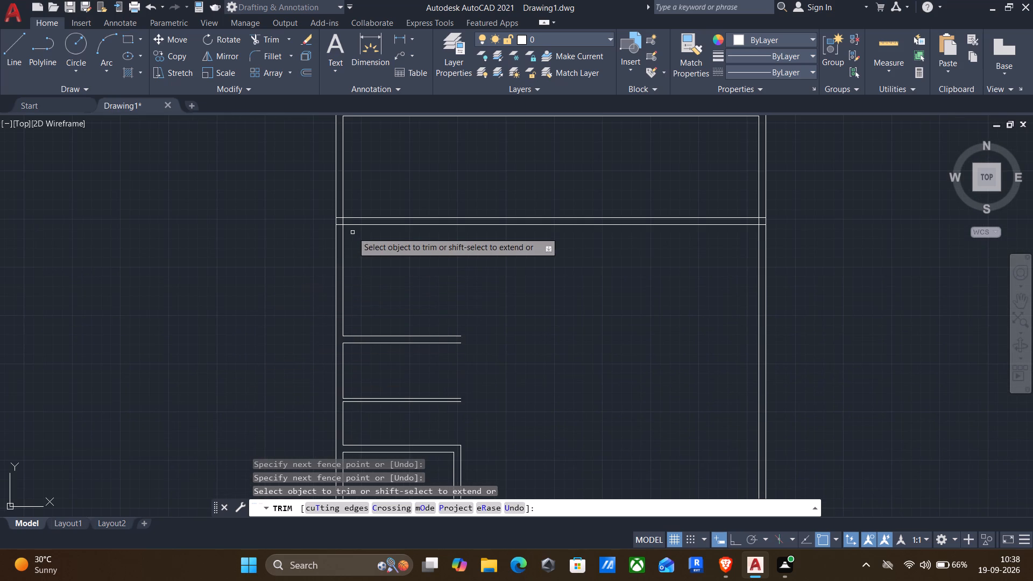
scroll(346, 226, "up", 3)
left_click_drag(328, 236, 352, 210)
scroll(352, 210, "down", 4)
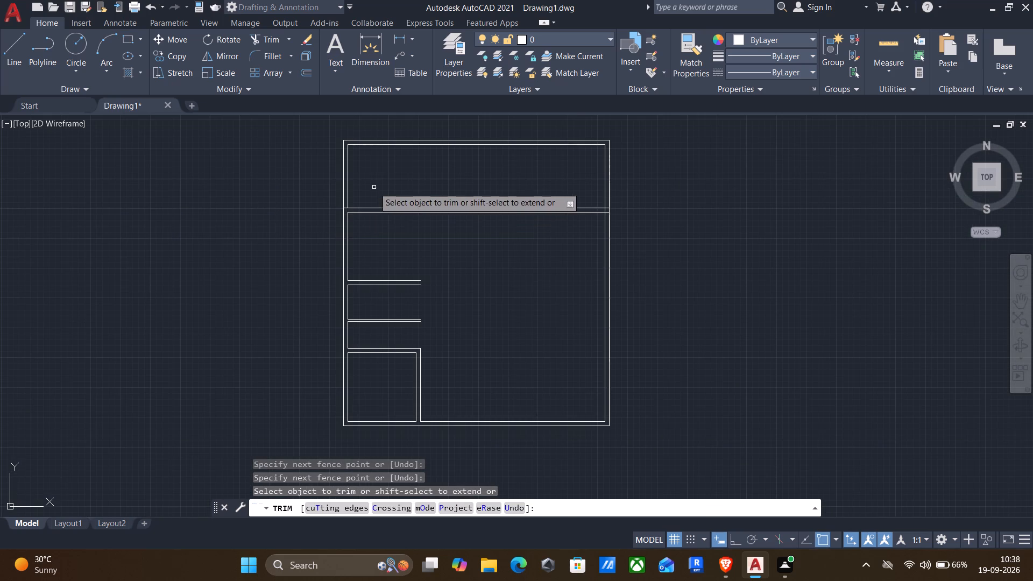
left_click_drag(374, 187, 237, 185)
left_click_drag(500, 168, 660, 189)
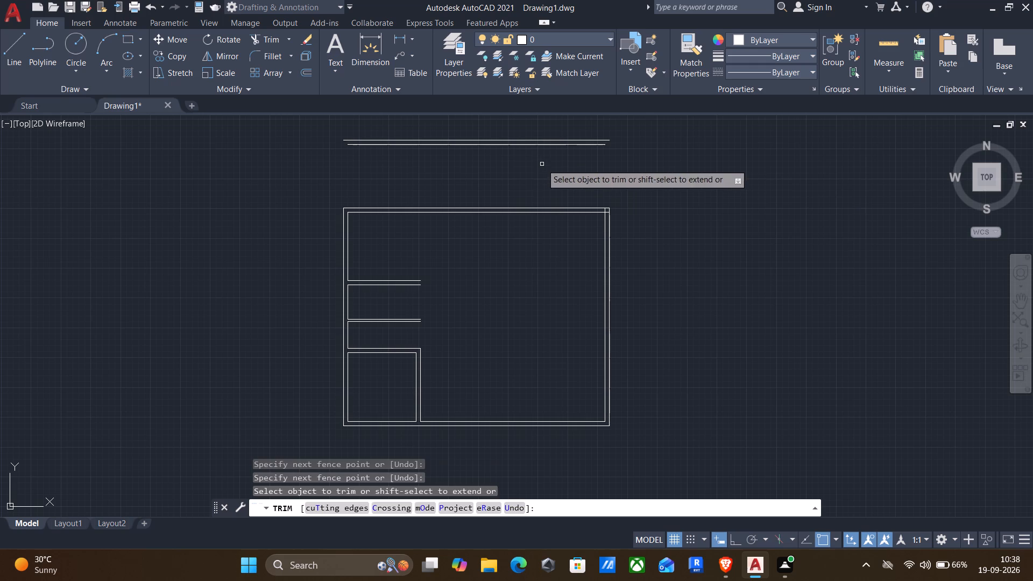
left_click_drag(541, 164, 445, 109)
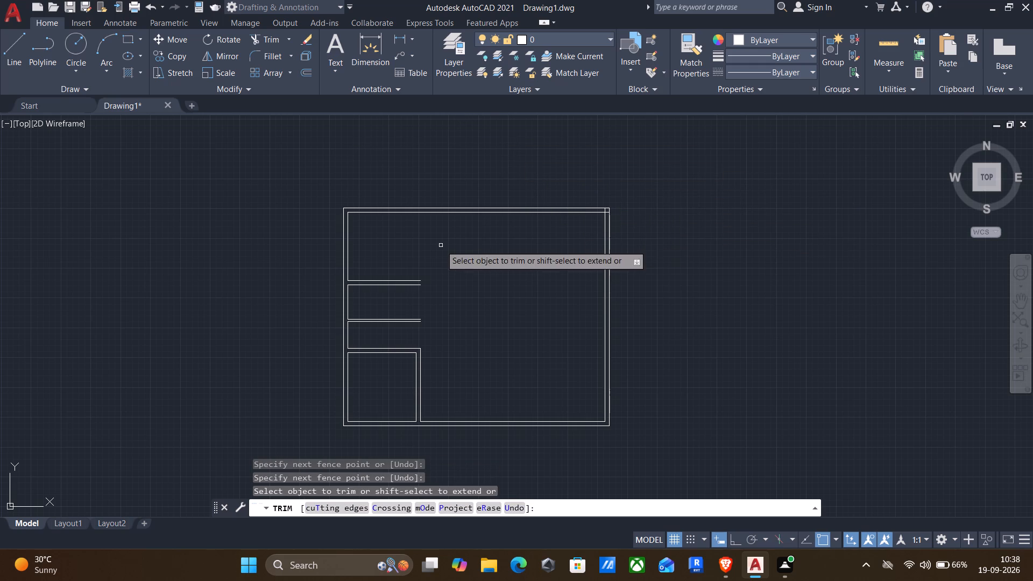
Trim the overlapping wall line ends at the outer wall's top-right corner.
scroll(605, 219, "up", 4)
left_click_drag(612, 174, 612, 173)
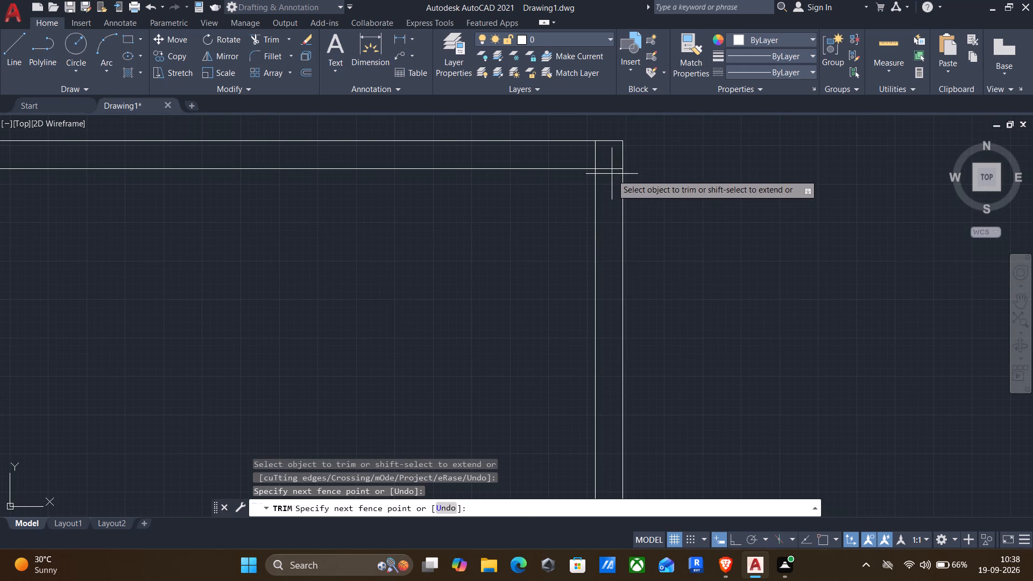
left_click_drag(612, 173, 572, 151)
scroll(570, 151, "down", 5)
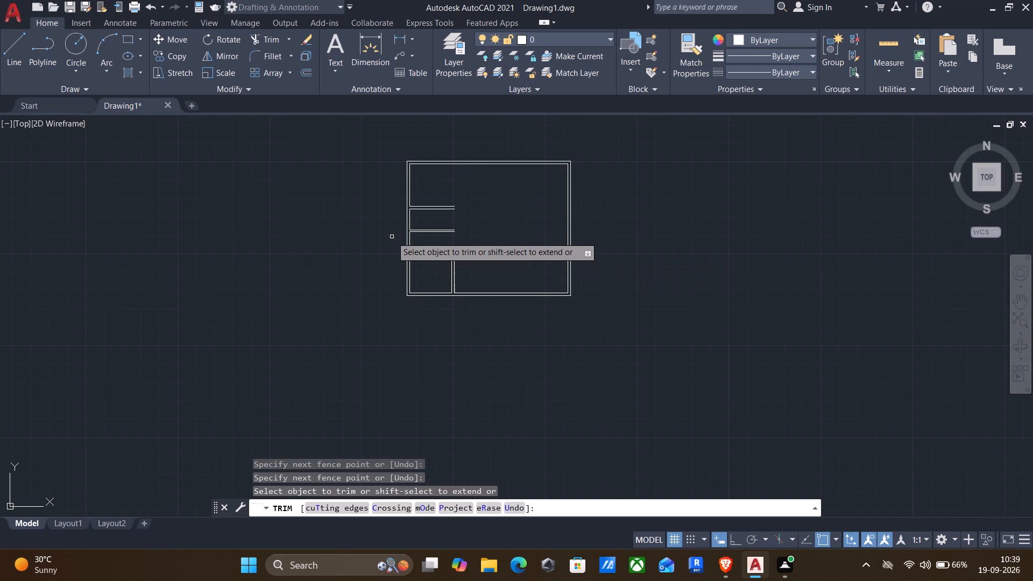
key("Escape")
Offset the top-left room's left inner wall line 12' to the right, and offset that copy 9" further right.
key("o")
key("Return")
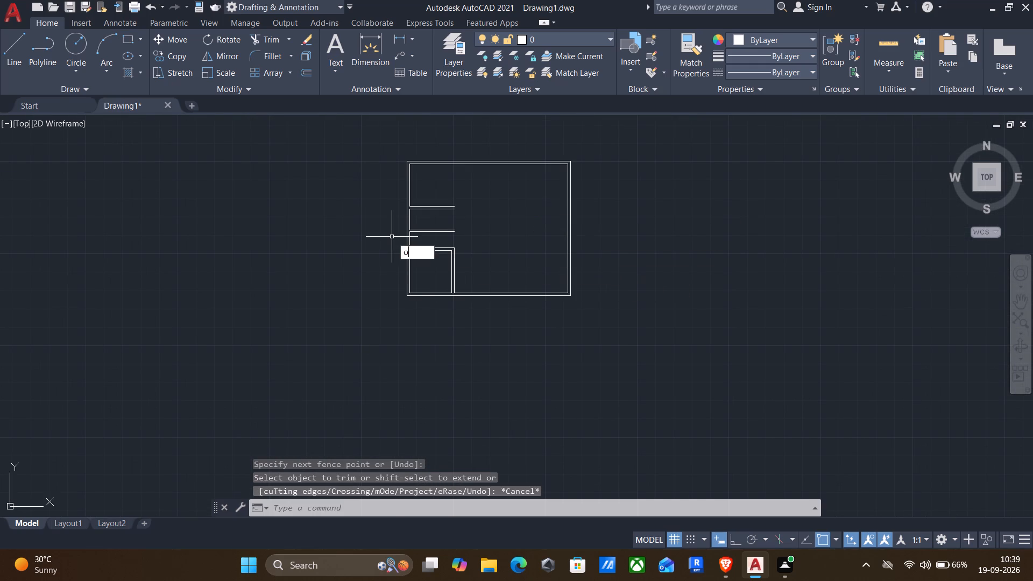
left_click(403, 190)
left_click(457, 192)
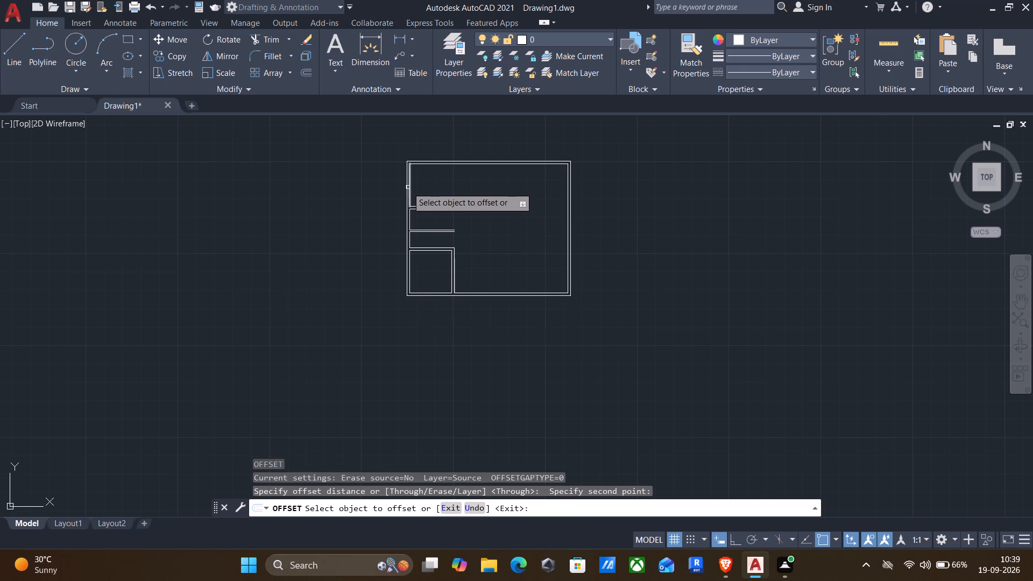
left_click(408, 185)
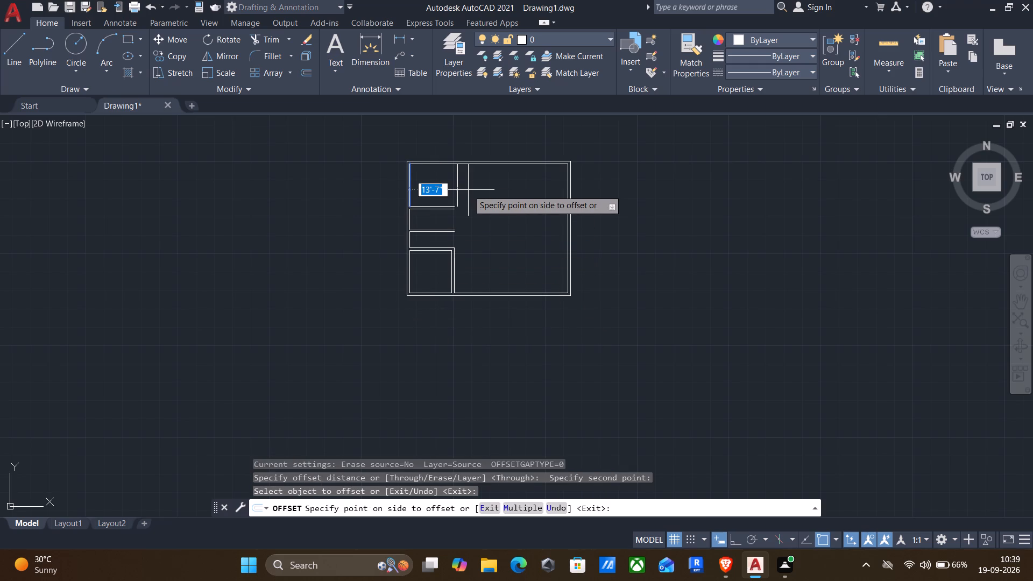
type("12'")
key("Return")
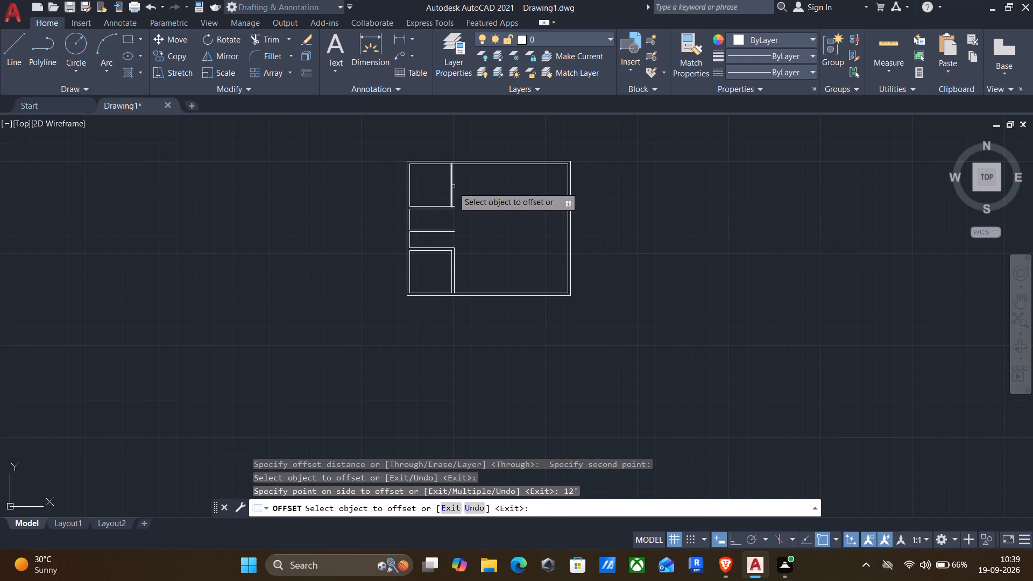
left_click(453, 186)
type("9\"")
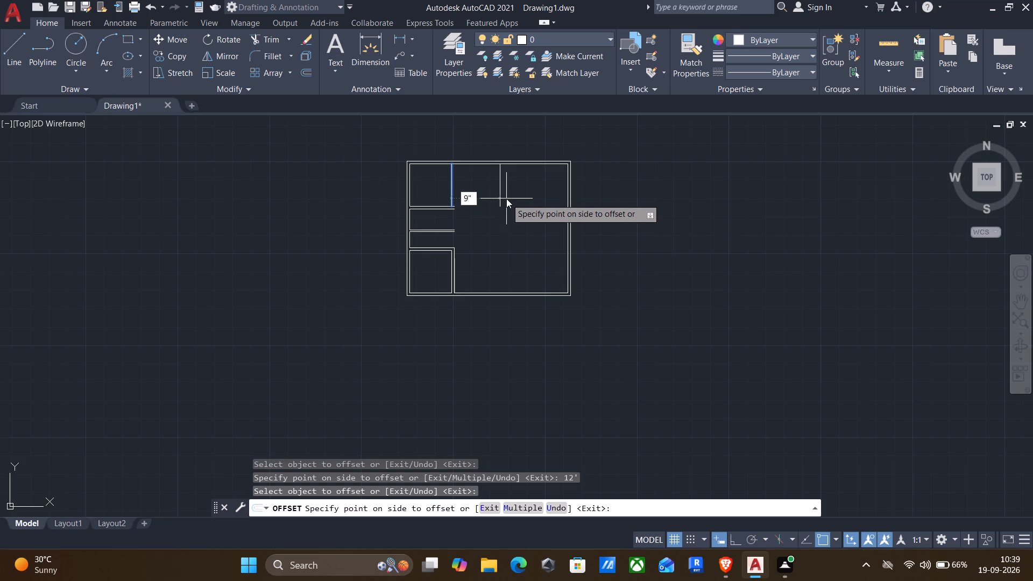
key("Return")
Offset the left inner wall lines of both middle rooms 8' to the right.
scroll(416, 222, "up", 2)
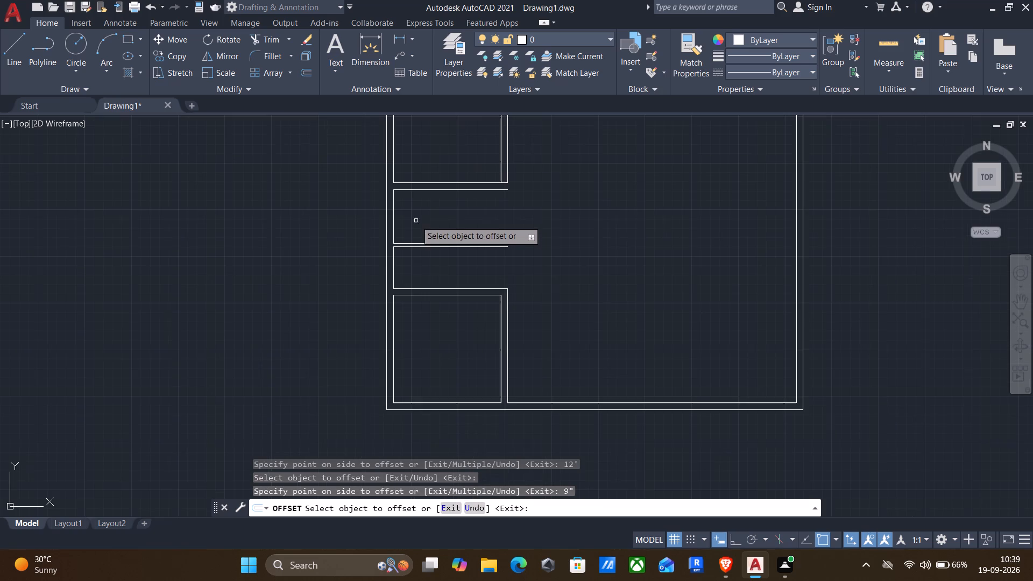
left_click(394, 216)
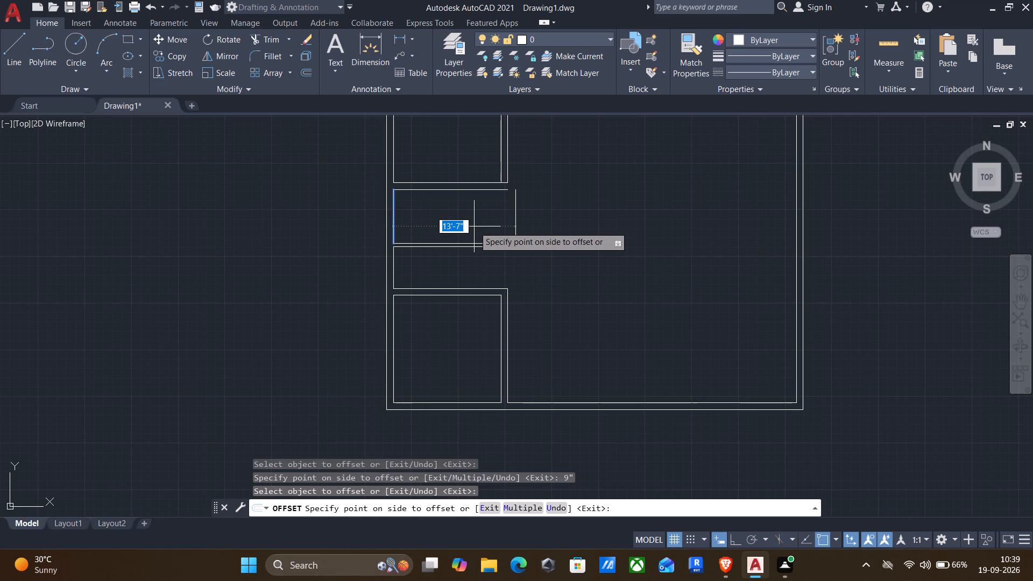
type("8'")
key("Return")
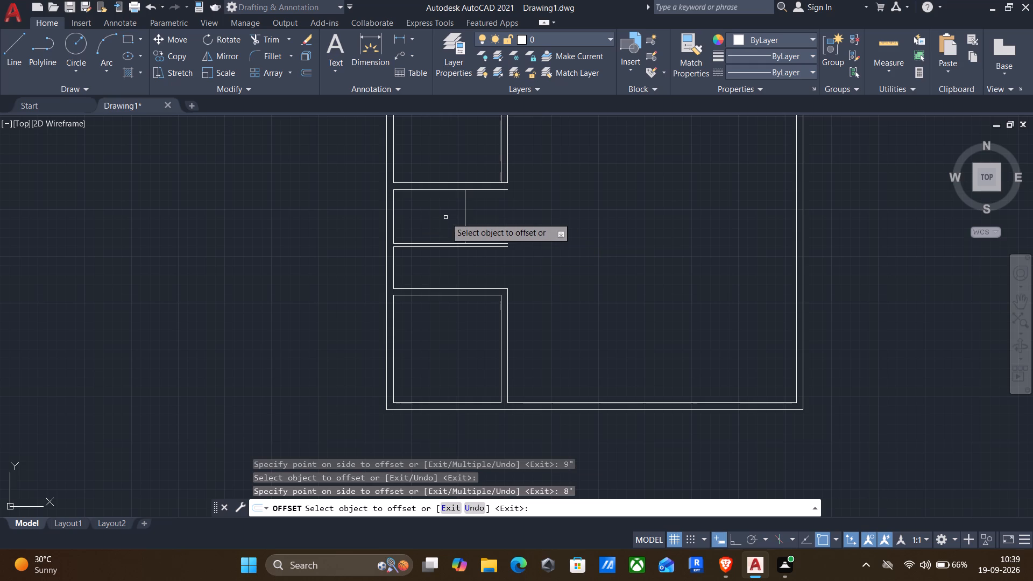
left_click(394, 271)
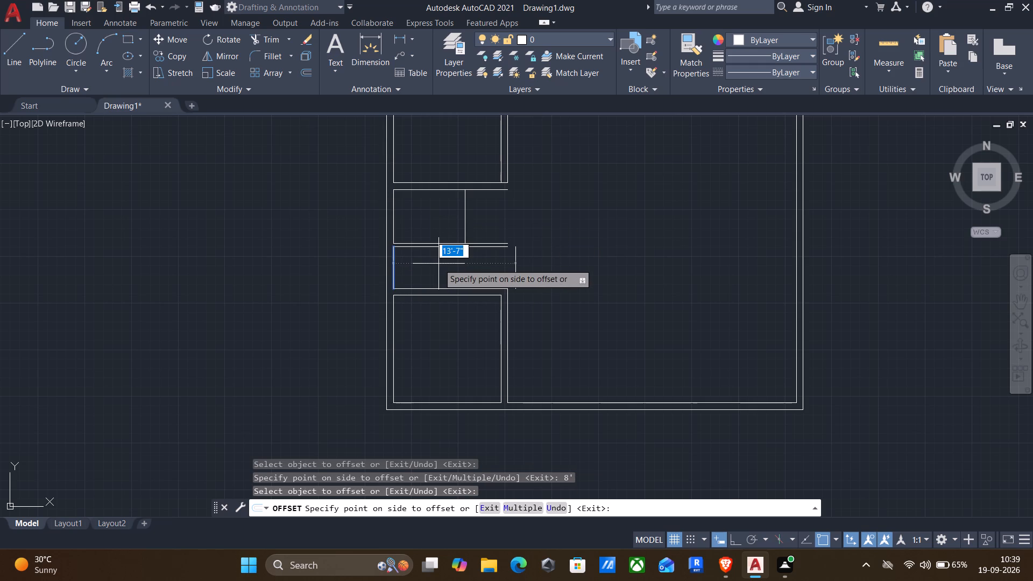
type("8'")
key("Return")
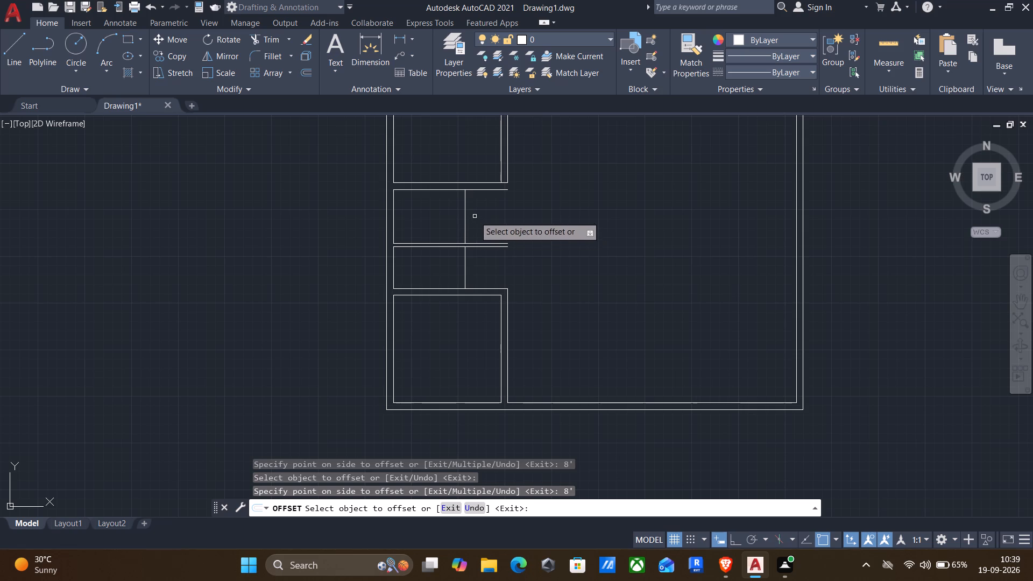
Offset both new vertical lines in the middle rooms 4.5" to the right to form a partition.
left_click(464, 207)
key("4")
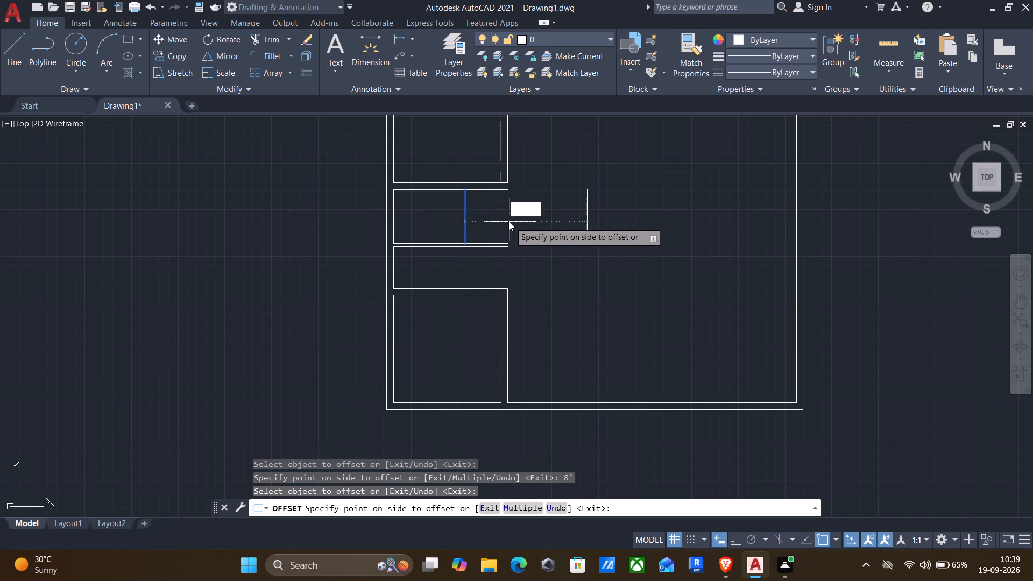
type(".5")
key("shift+quotedbl")
key("Return")
left_click(465, 265)
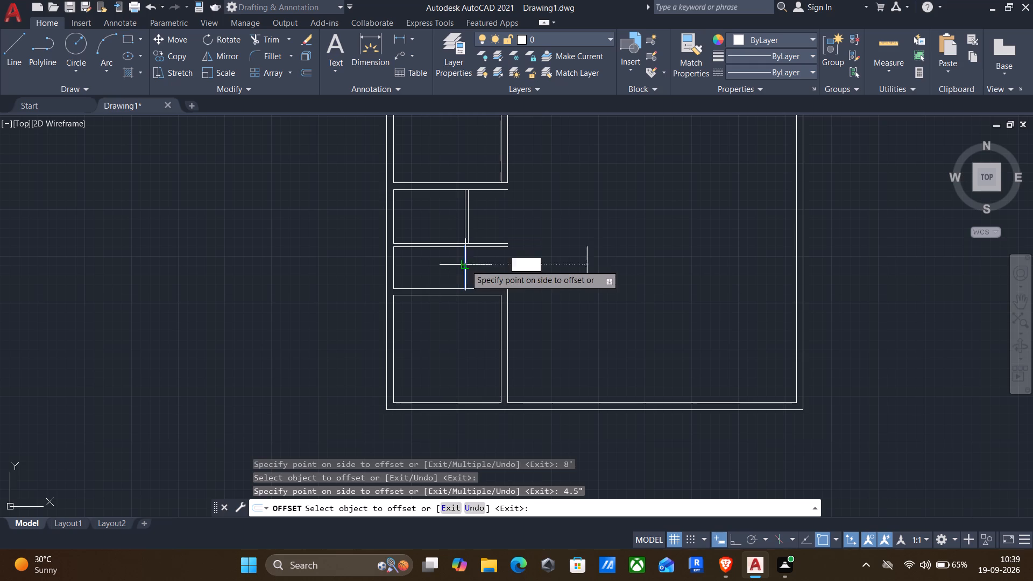
type("4.5\"")
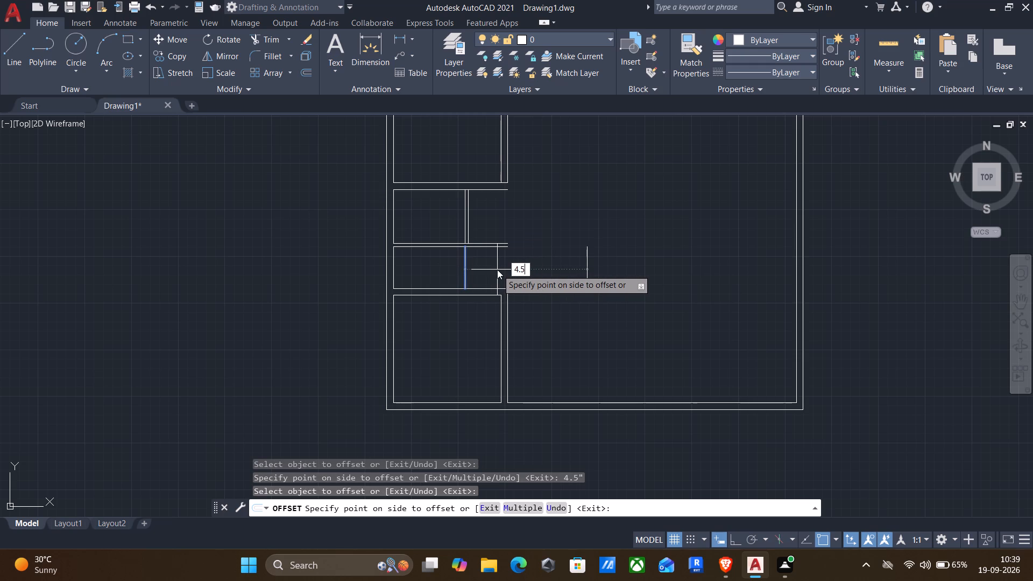
key("Return")
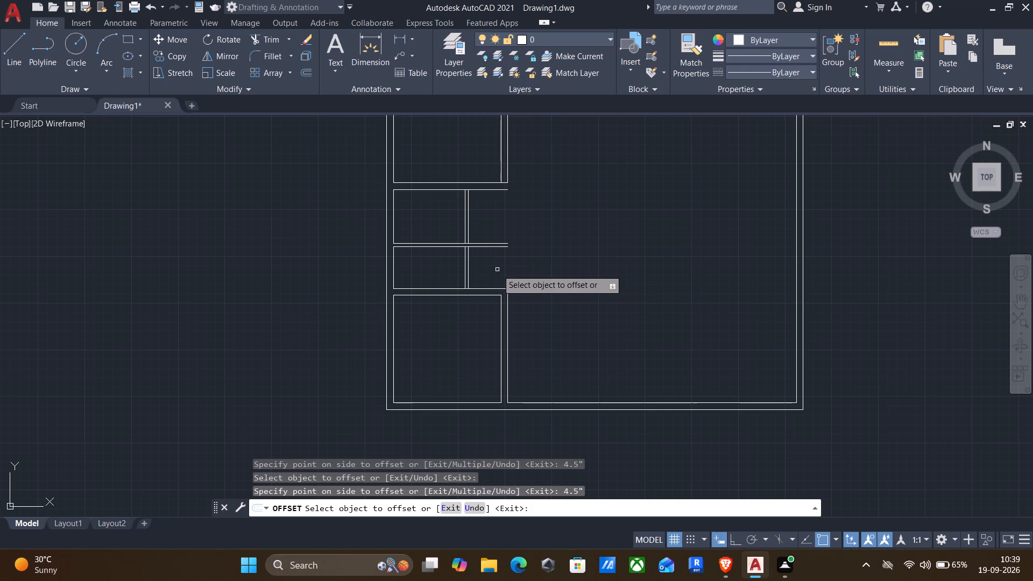
key("Return")
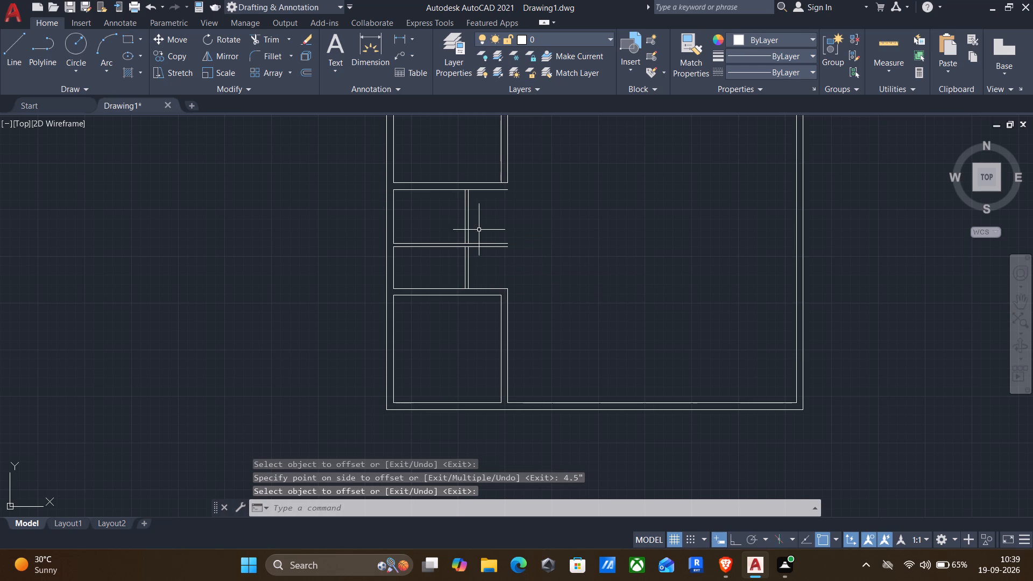
Extend the vertical 4.5" partition lines across the horizontal 4.5" partition and up to the 9" partition's upper line.
type("ex")
key("Return")
left_click_drag(479, 230, 454, 231)
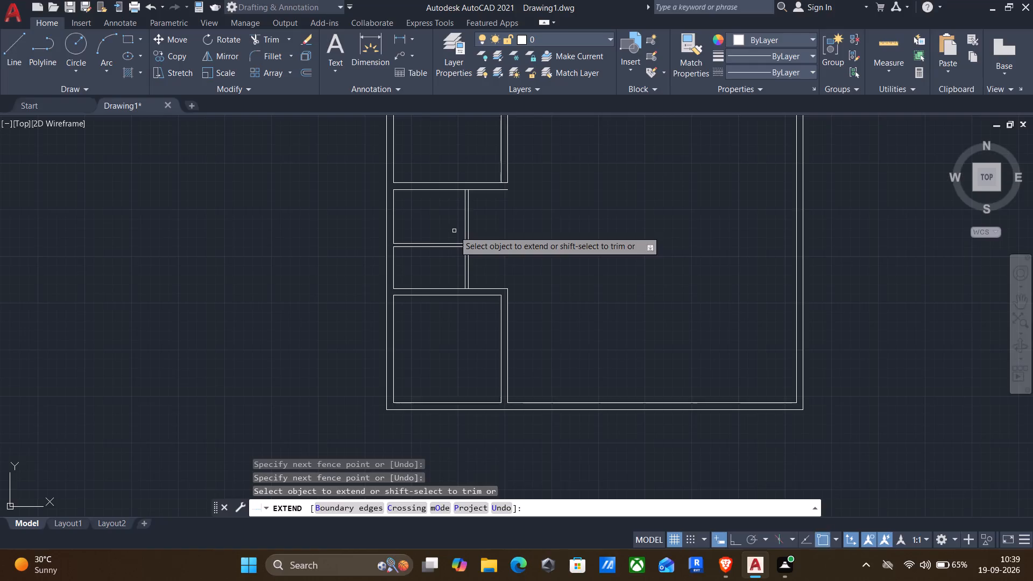
key("Escape")
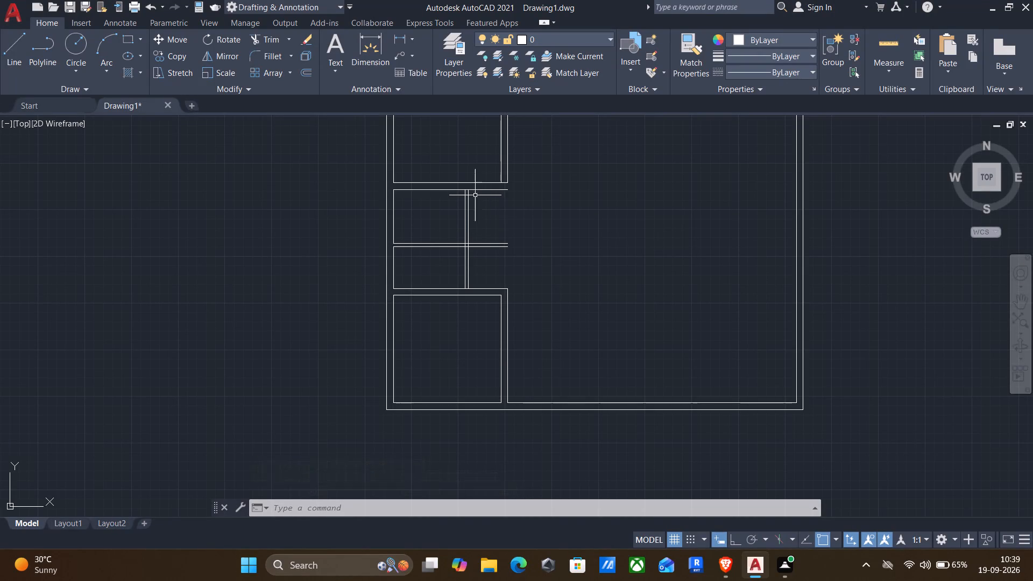
key("Return")
left_click_drag(483, 206, 457, 199)
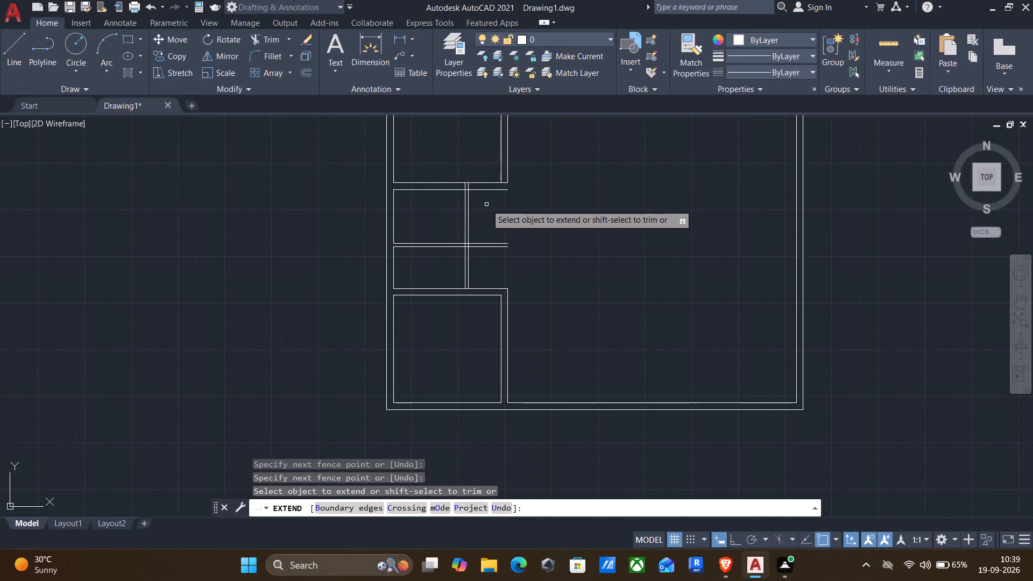
key("Return")
Fillet the lower line of the top-left room's 9" bottom partition with the outer line of its vertical 9" wall.
key("f")
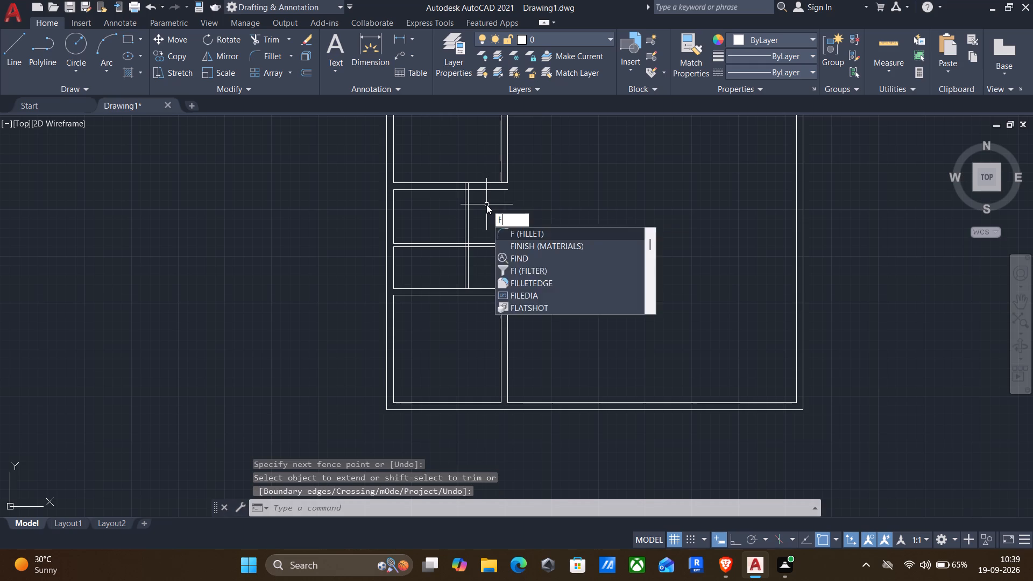
key("Return")
left_click(490, 189)
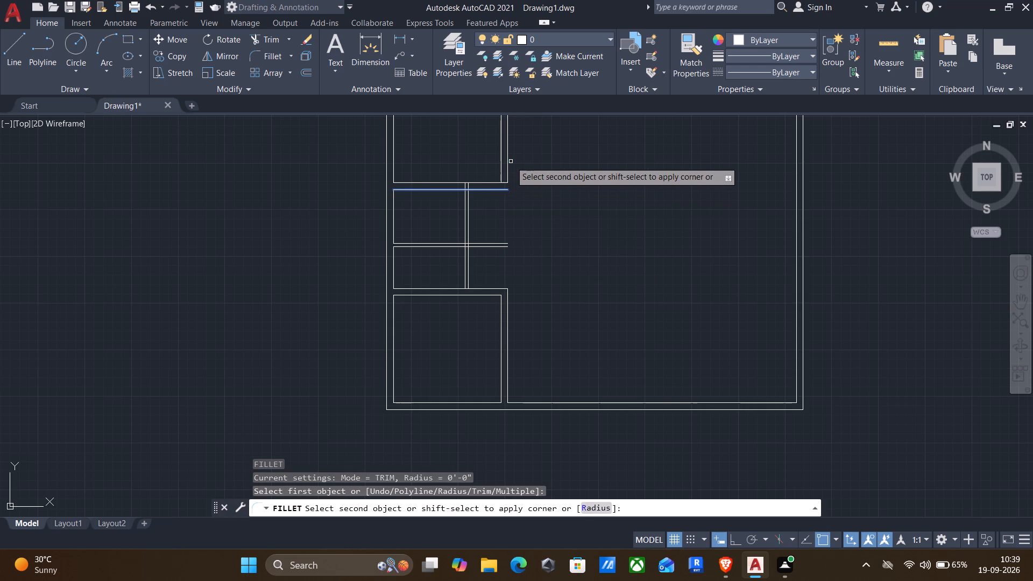
left_click(508, 154)
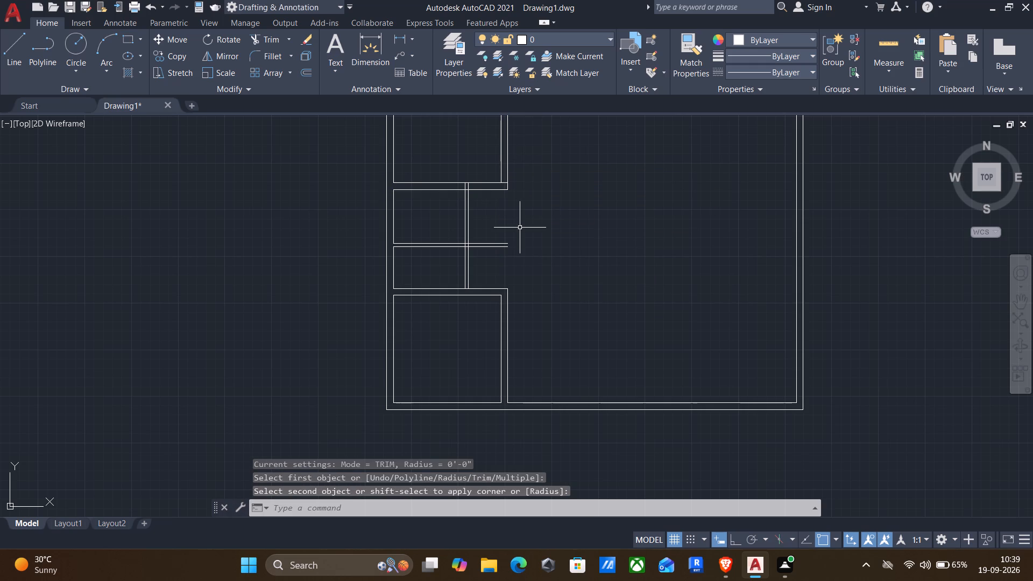
Trim the horizontal 4.5" partition's two lines where they run past the vertical 4.5" partition.
type("tr")
key("Return")
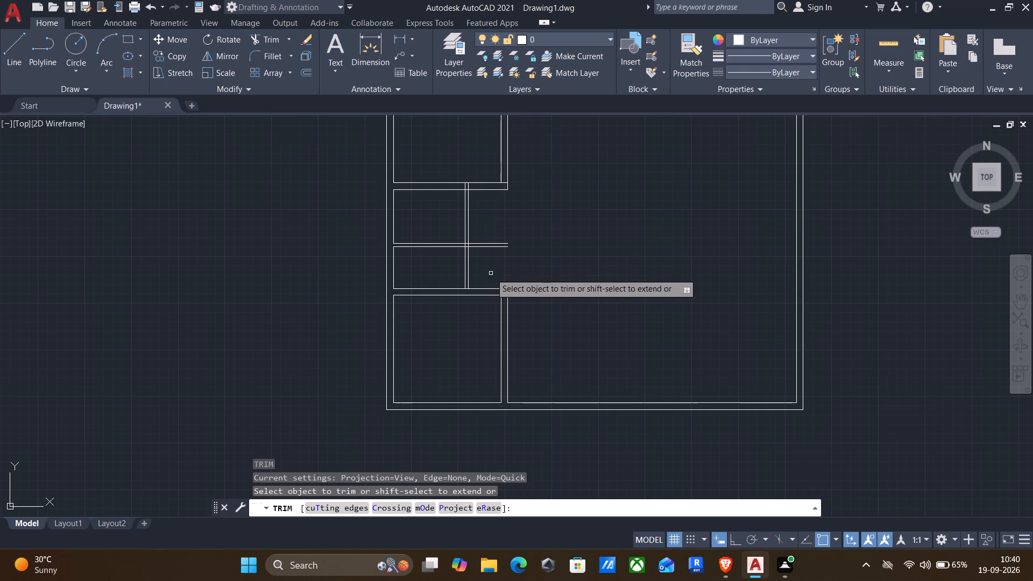
left_click_drag(492, 272, 487, 220)
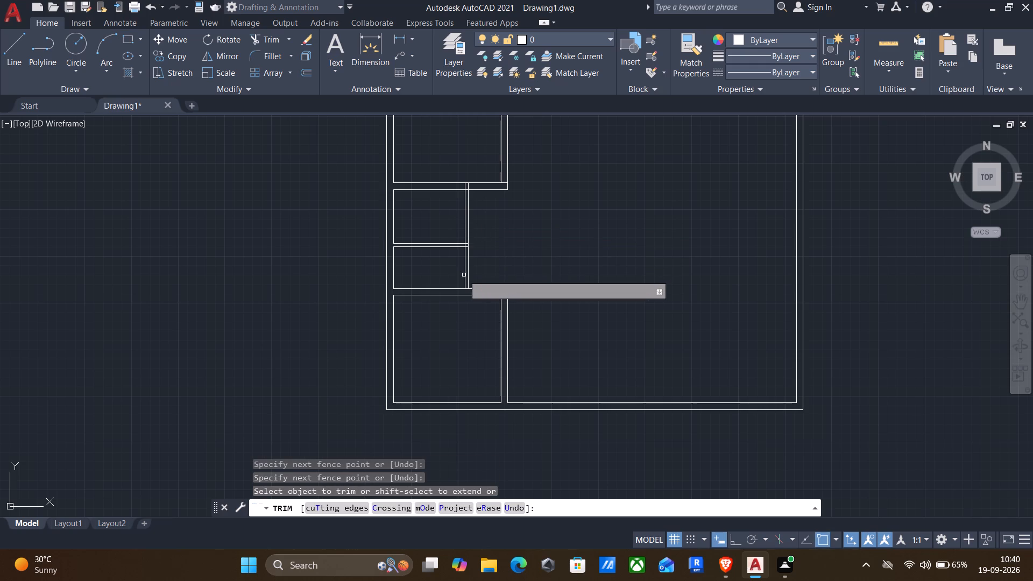
Trim the lower 9" partition's upper line between the two vertical 4.5" partition lines to open the junction.
scroll(517, 304, "up", 2)
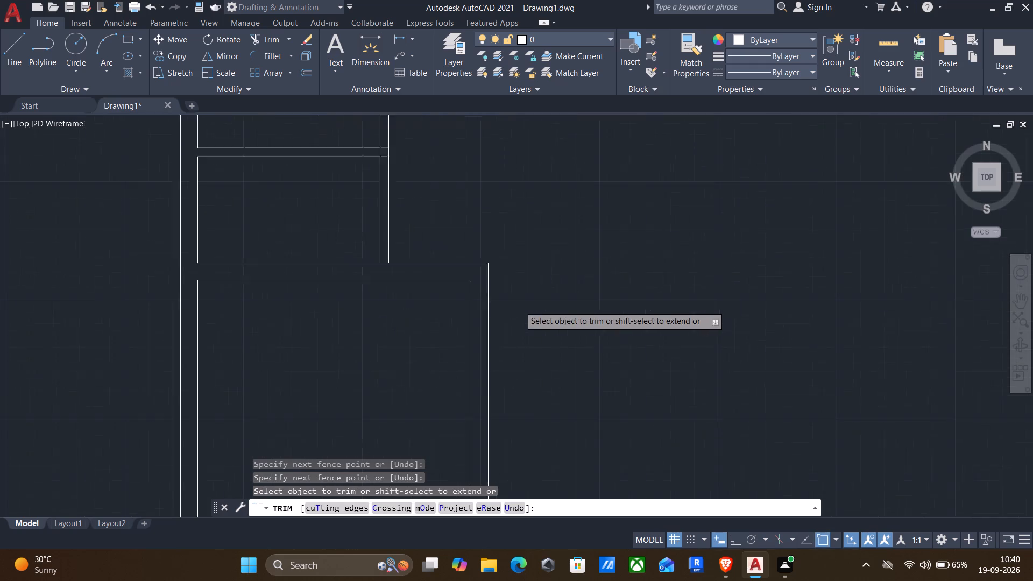
scroll(519, 306, "up", 1)
left_click_drag(302, 235, 298, 244)
scroll(297, 248, "down", 4)
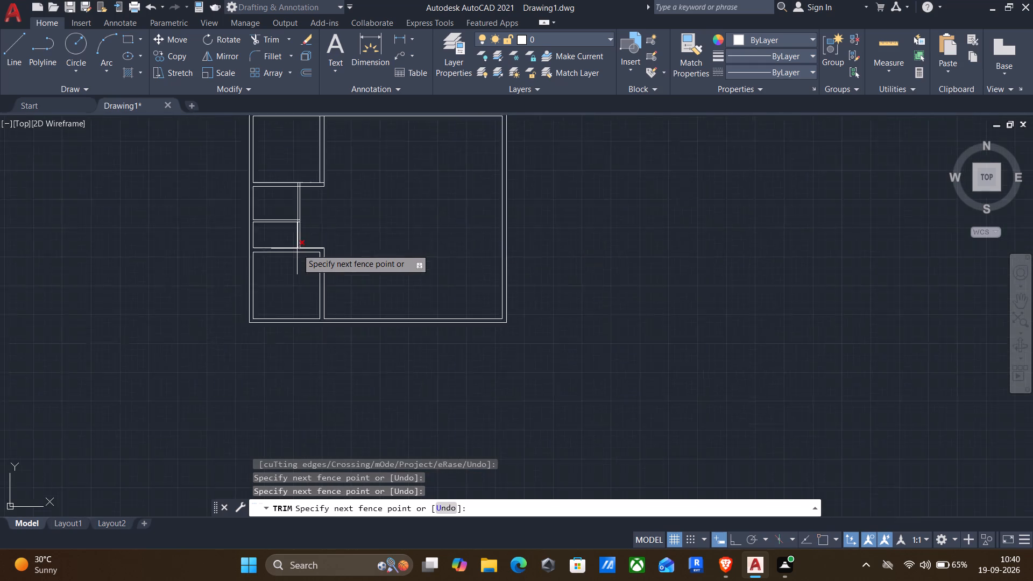
scroll(297, 249, "down", 1)
scroll(297, 249, "up", 8)
left_click(247, 285)
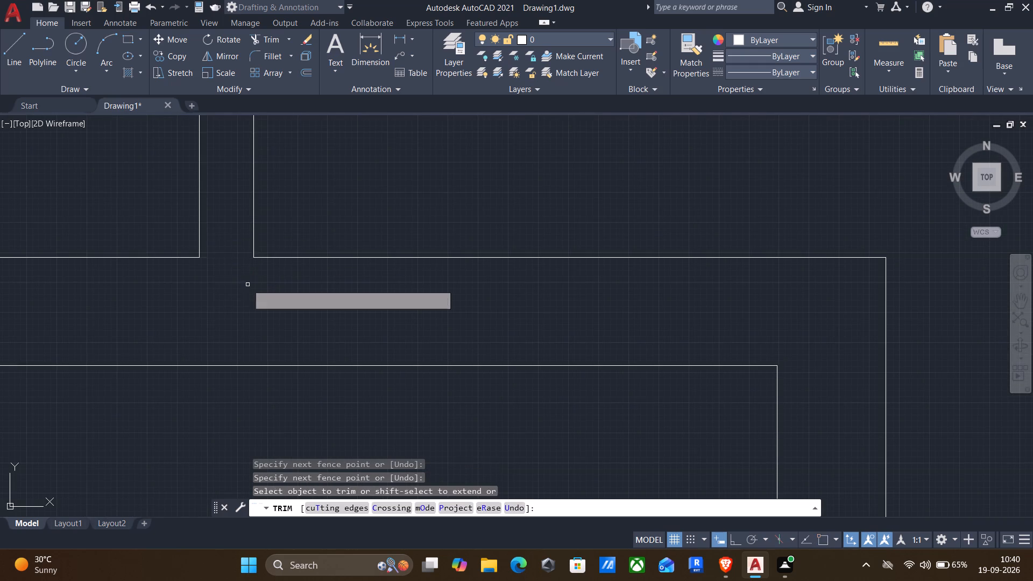
Trim the crossing line segments where the horizontal 4.5" partition meets the vertical 4.5" partition.
scroll(247, 285, "down", 3)
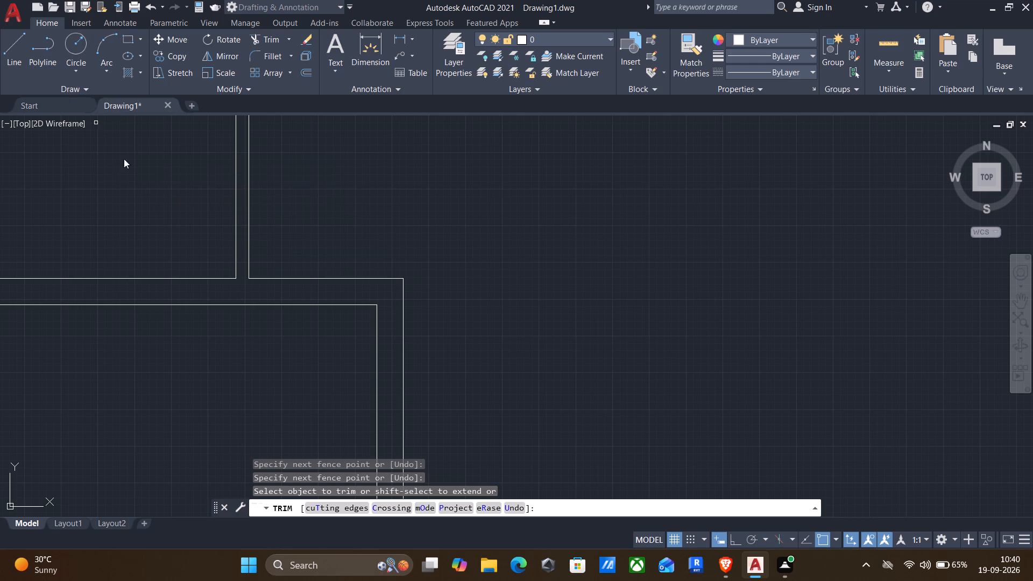
middle_click_drag(70, 160, 175, 282)
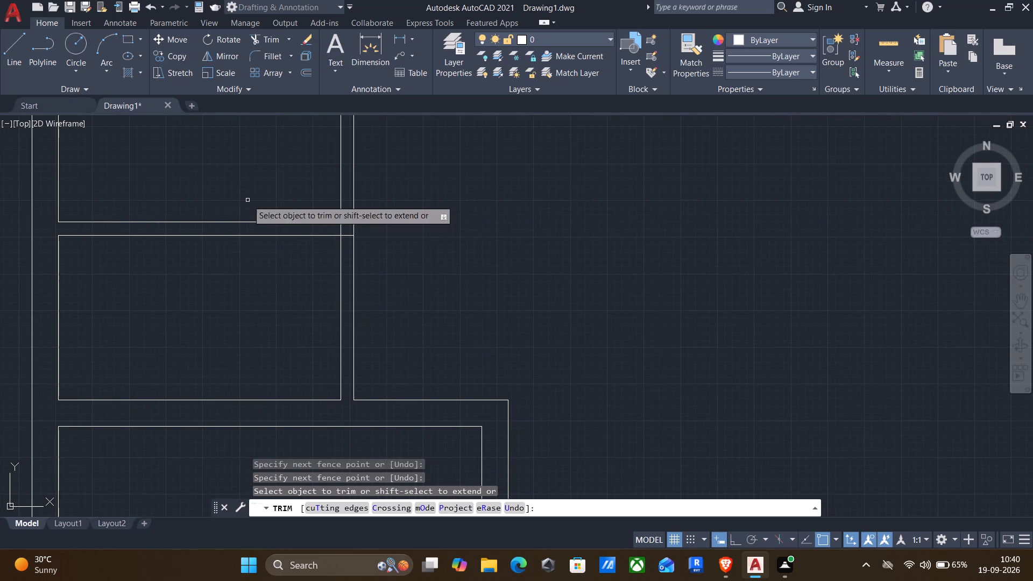
scroll(327, 192, "up", 3)
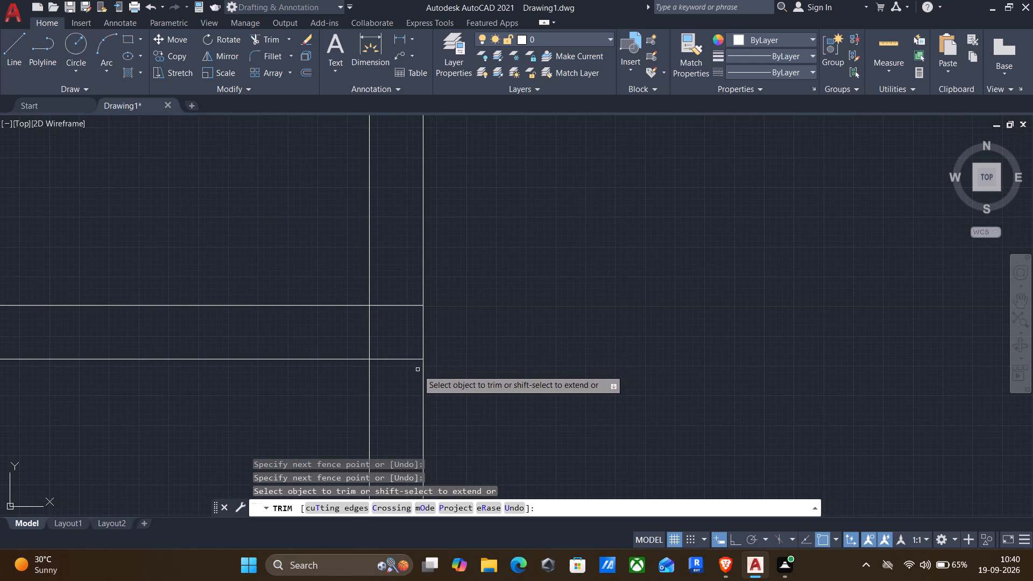
left_click_drag(391, 375, 388, 306)
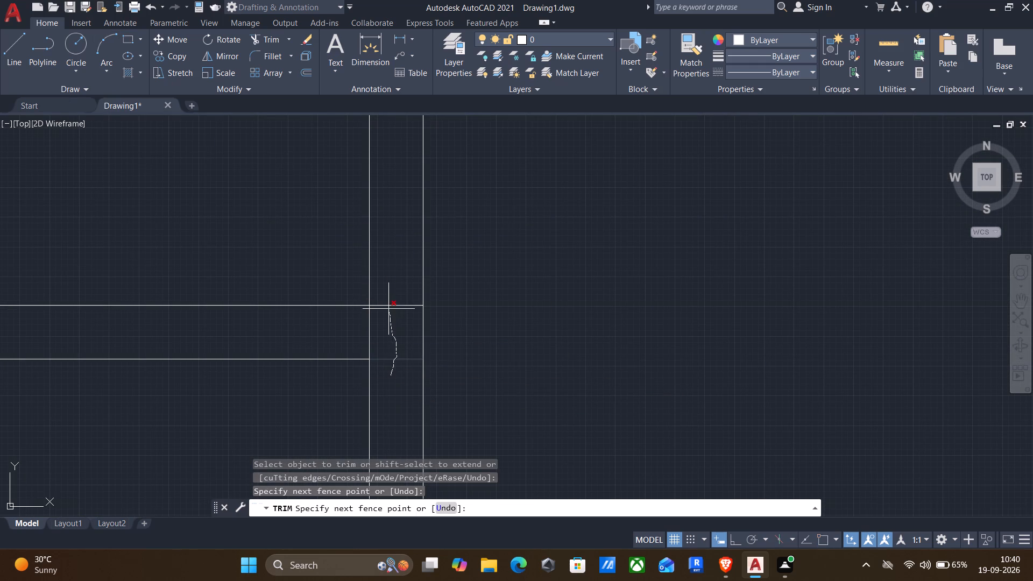
left_click_drag(388, 306, 388, 267)
left_click_drag(392, 338, 322, 333)
scroll(323, 333, "down", 4)
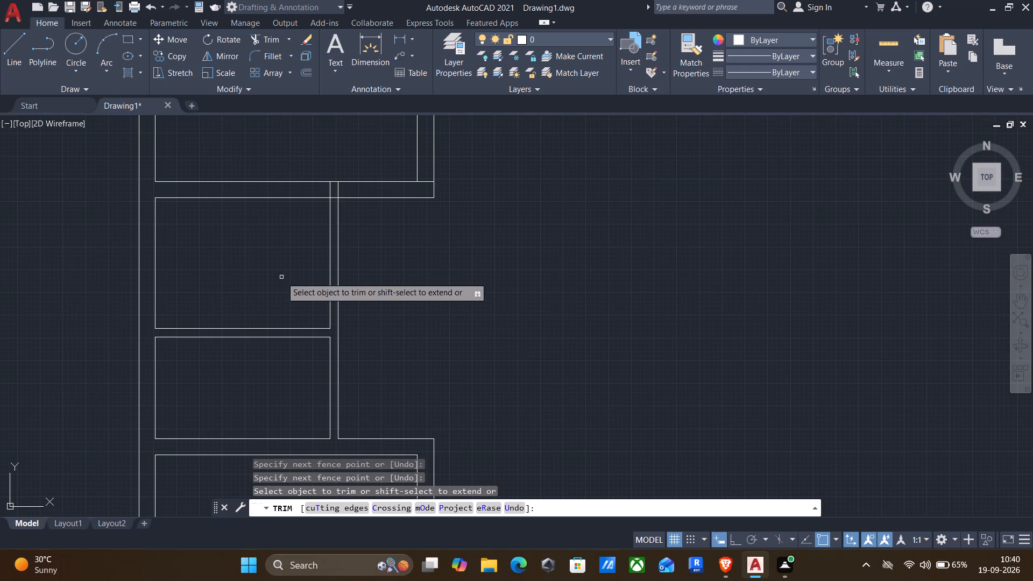
Trim the vertical 4.5" partition's two lines where they cross the top-left room's 9" bottom partition.
middle_click_drag(291, 307, 288, 370)
scroll(288, 370, "up", 1)
scroll(367, 188, "up", 3)
left_click_drag(369, 176, 260, 173)
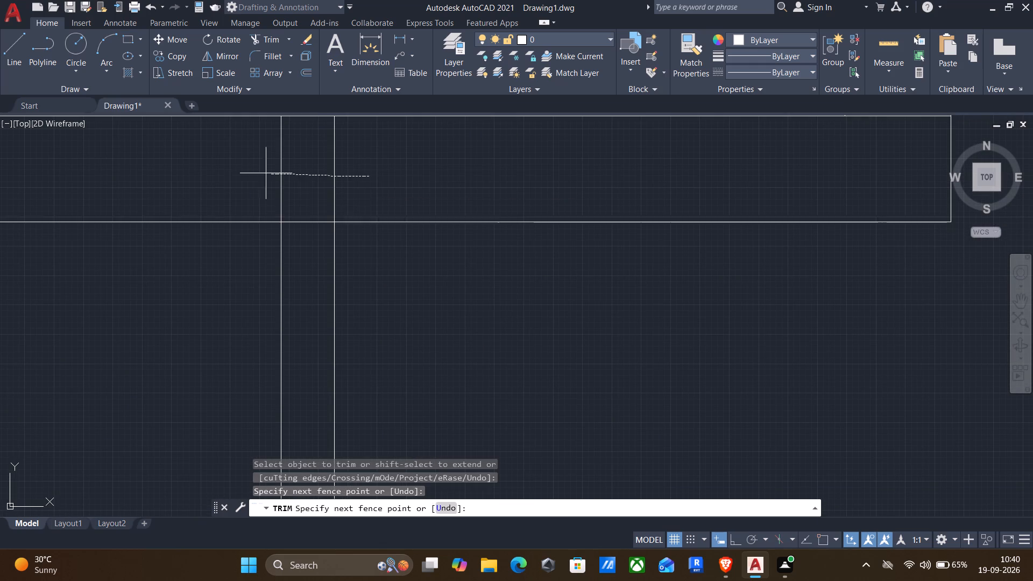
left_click_drag(260, 173, 191, 177)
left_click_drag(279, 191, 296, 259)
scroll(289, 272, "down", 3)
scroll(222, 305, "down", 2)
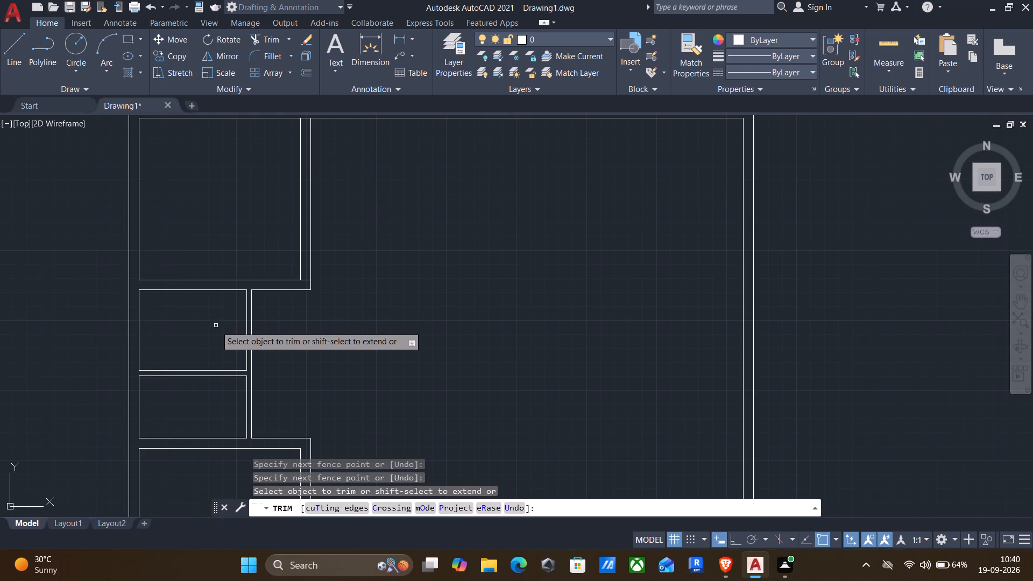
Trim the upper line of the top-left room's bottom partition between the two lines of its vertical 9" wall.
middle_click_drag(315, 325, 336, 313)
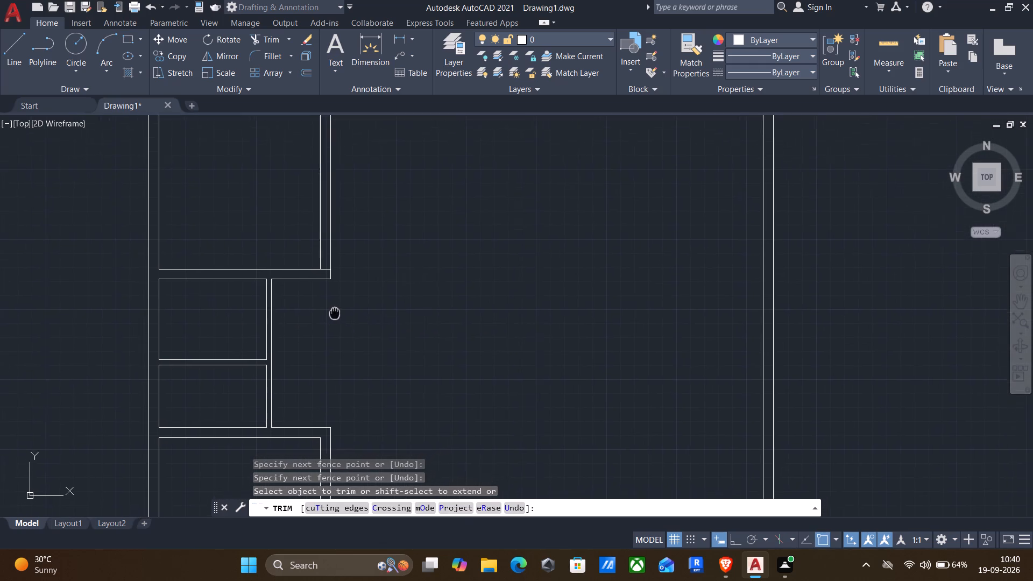
middle_click_drag(336, 313, 336, 304)
scroll(336, 305, "up", 1)
scroll(327, 228, "up", 3)
left_click_drag(279, 231, 275, 278)
scroll(256, 287, "down", 4)
middle_click_drag(282, 328, 295, 321)
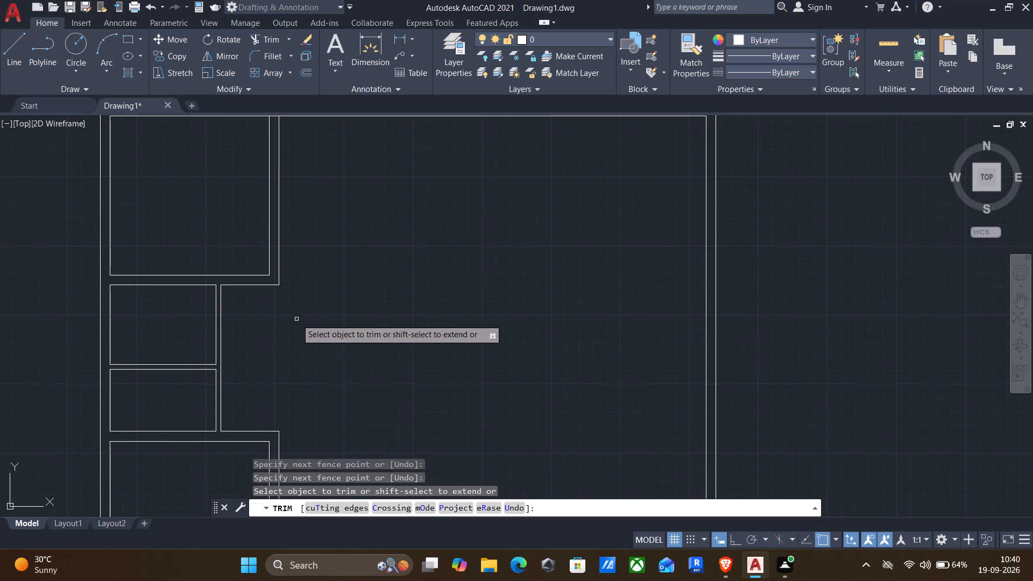
Trim the top outer wall's inner line between the two lines of the top-left room's vertical 9" wall.
scroll(386, 290, "down", 1)
middle_click_drag(424, 289, 463, 183)
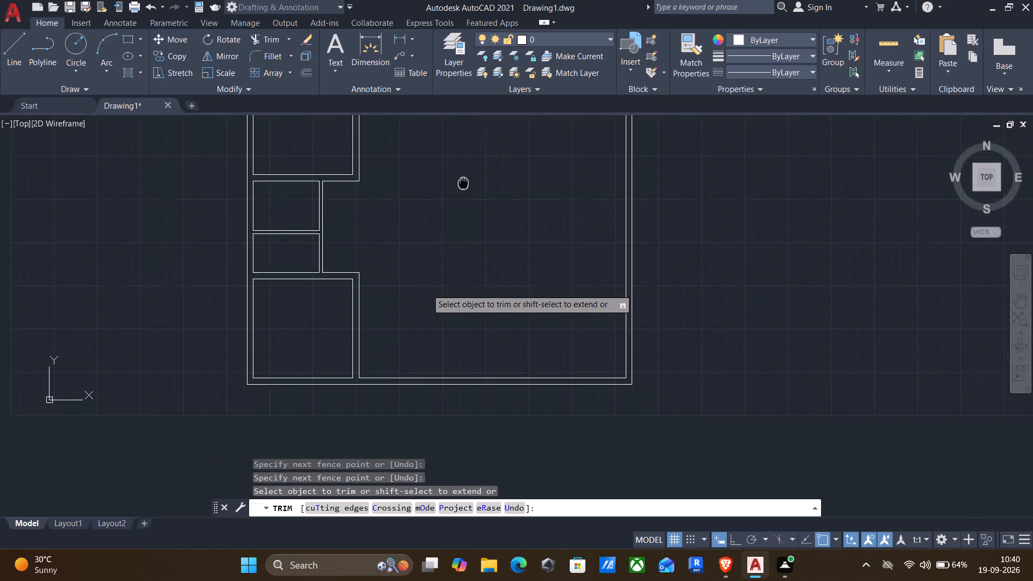
middle_click_drag(463, 183, 466, 251)
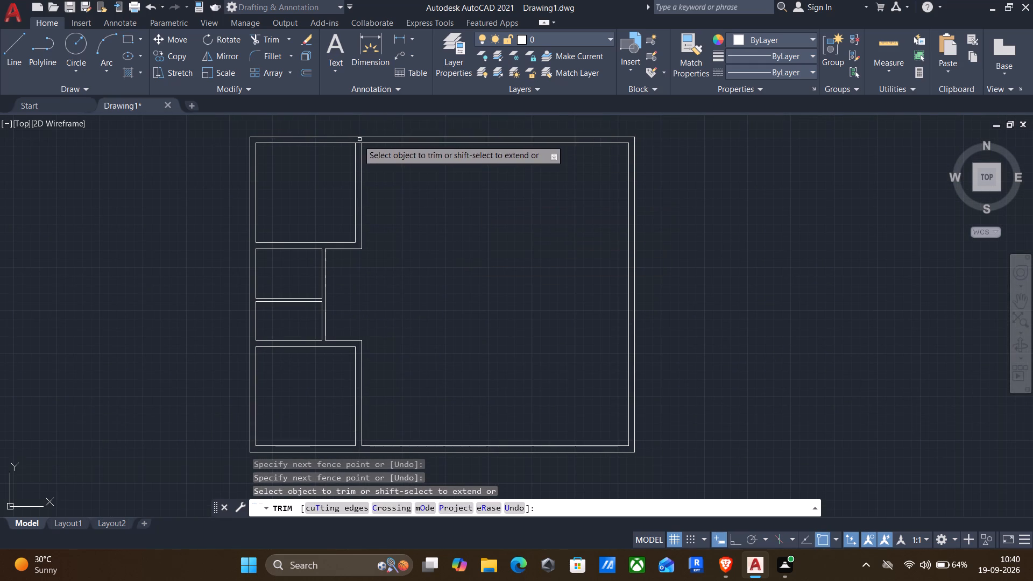
scroll(327, 140, "up", 3)
left_click_drag(452, 144, 443, 157)
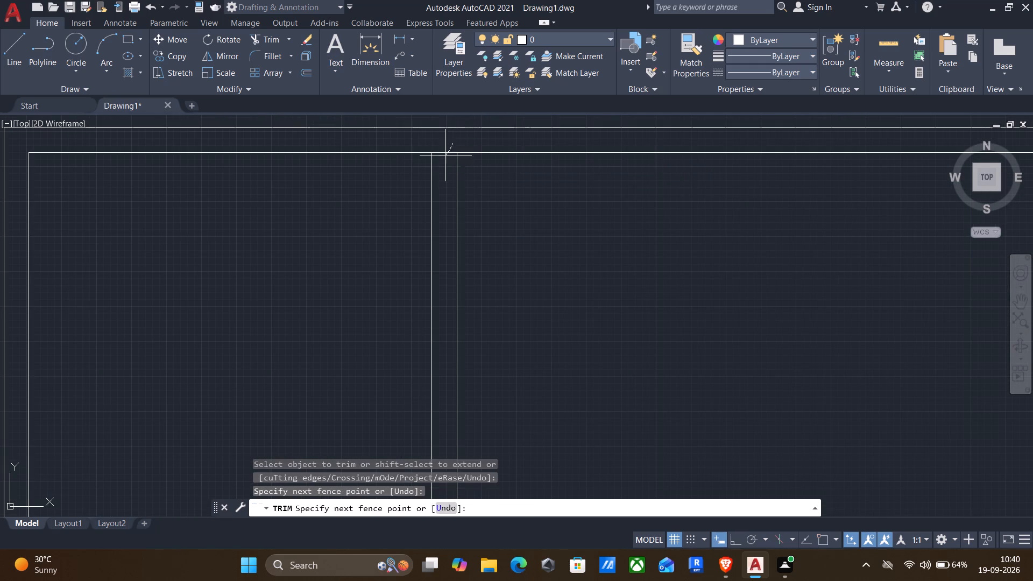
left_click_drag(443, 157, 440, 169)
scroll(440, 169, "down", 4)
middle_click_drag(470, 223, 481, 188)
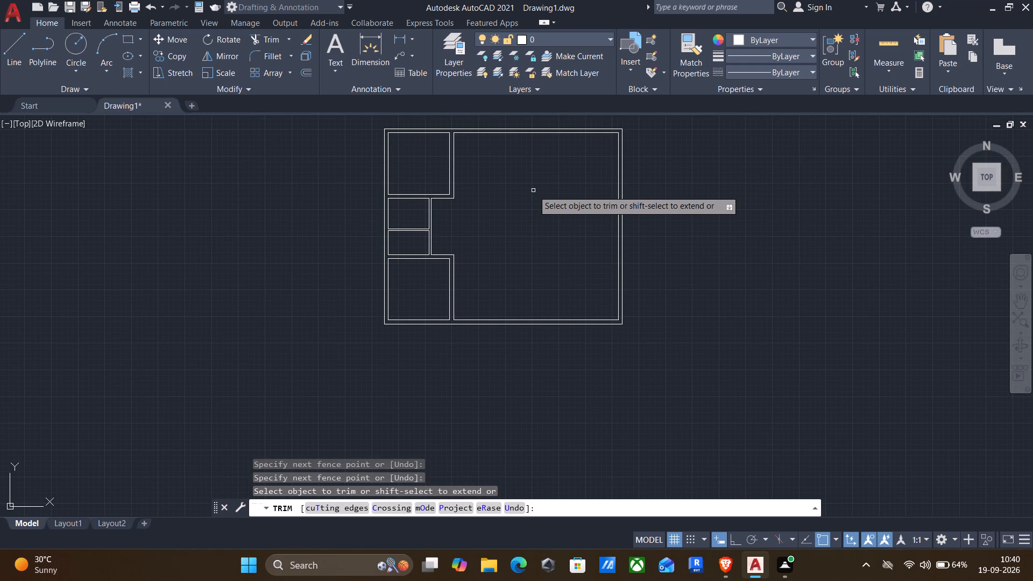
key("Escape")
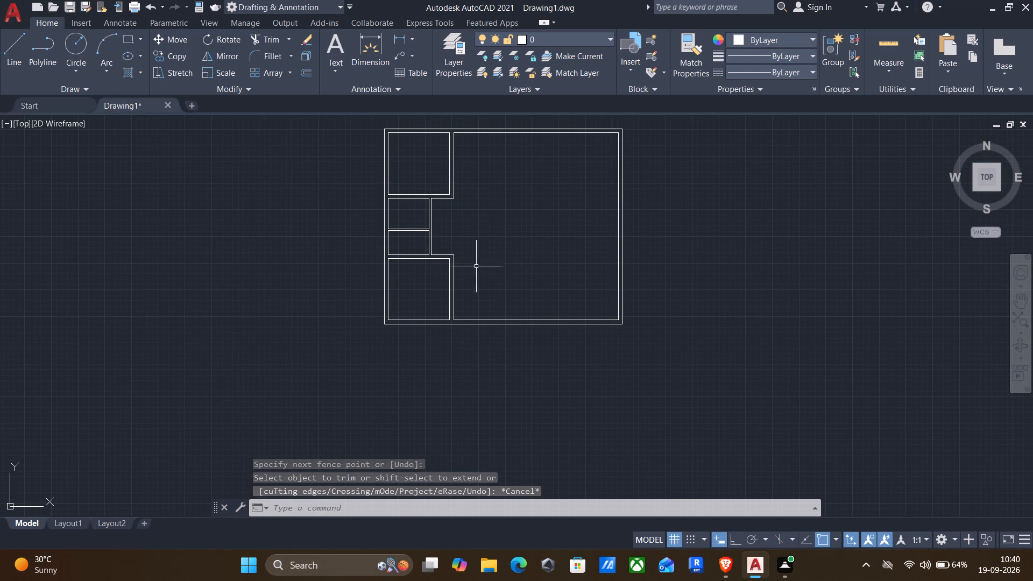
Offset the outer line of the top-left room's vertical wall 6' to the right, and the new line 9" to form a partition.
middle_click_drag(492, 258, 450, 387)
scroll(492, 258, "up", 1)
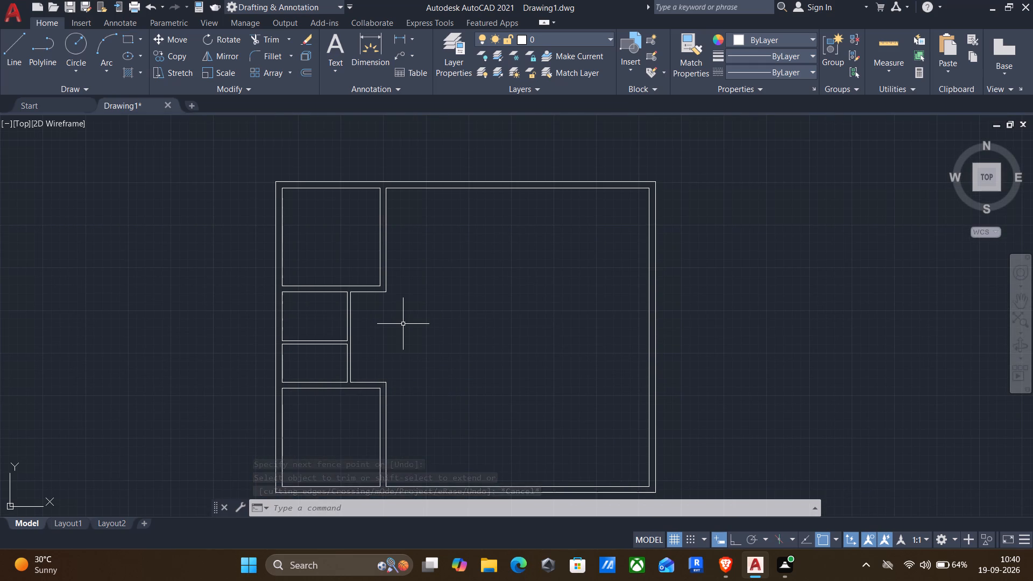
key("o")
key("Return")
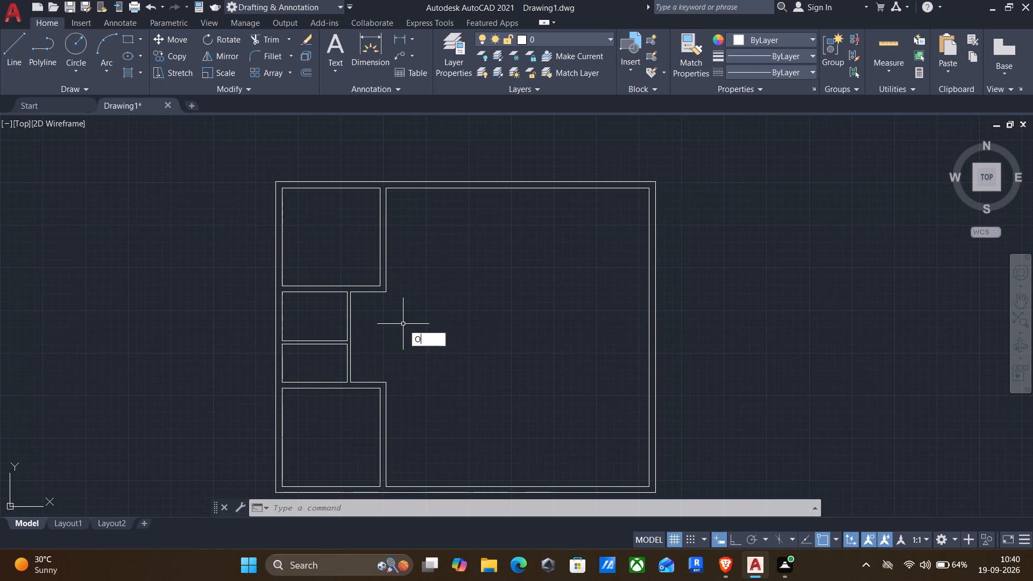
left_click(373, 221)
left_click(421, 230)
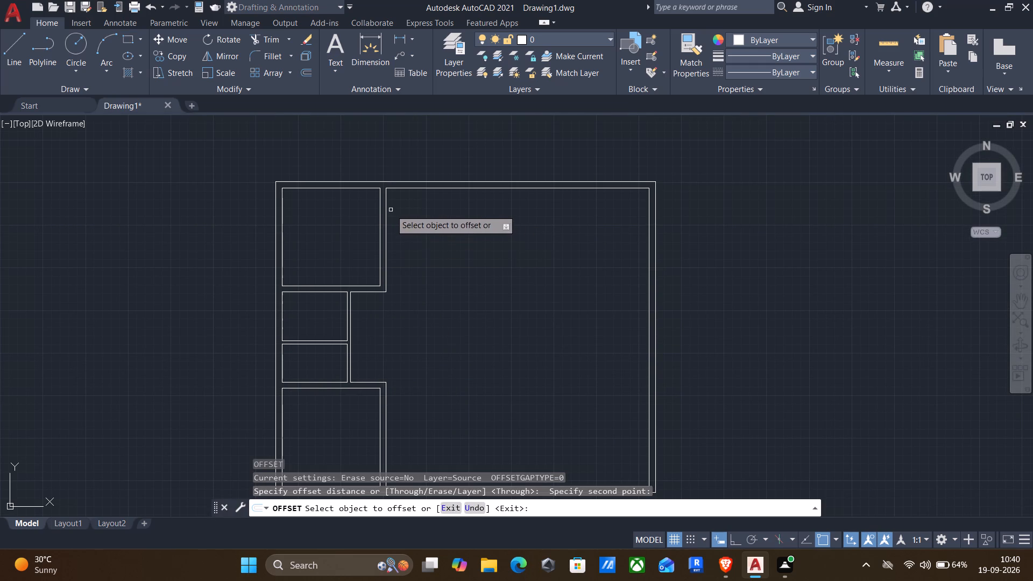
left_click(386, 206)
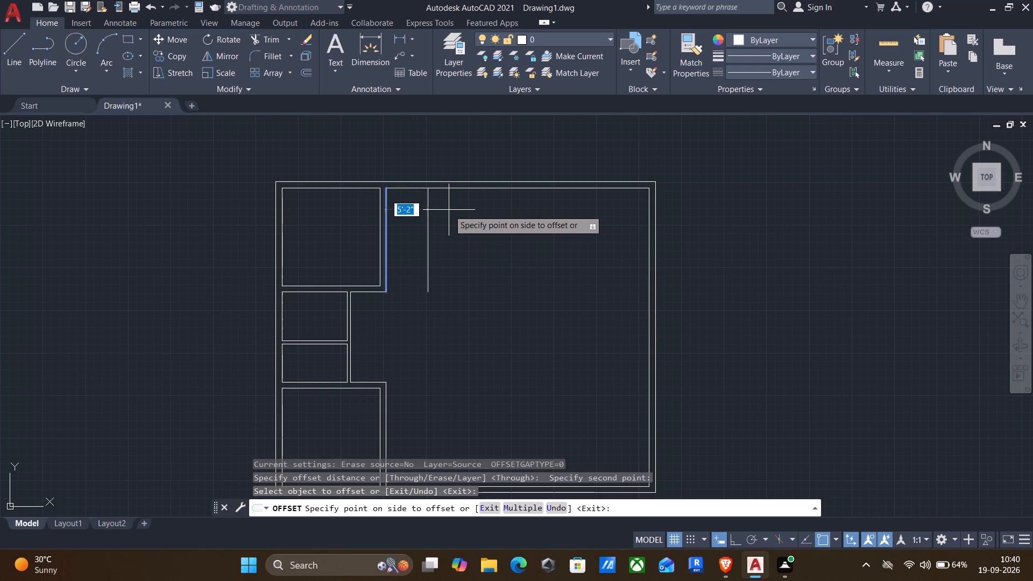
type("6'")
key("Return")
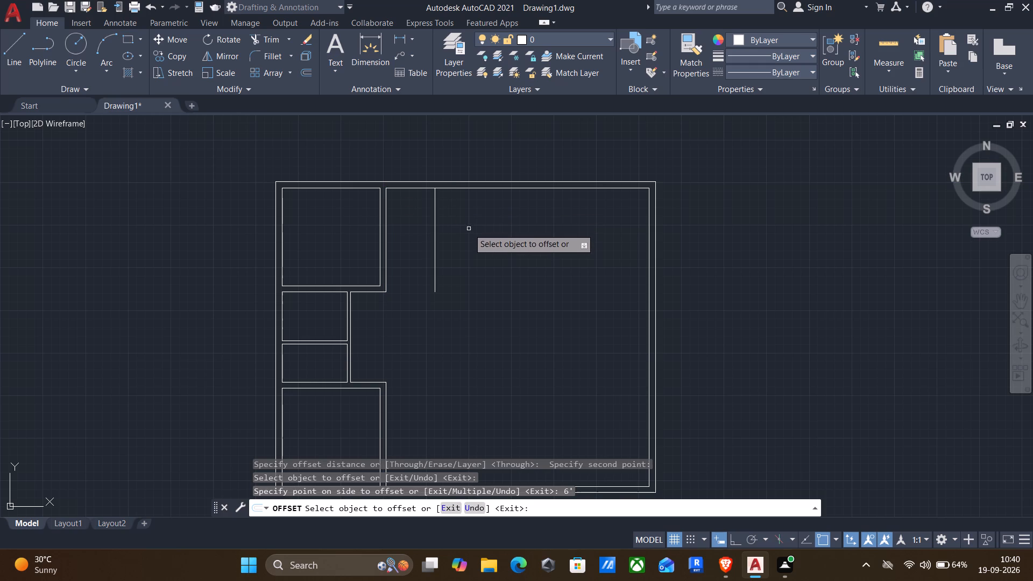
left_click(439, 219)
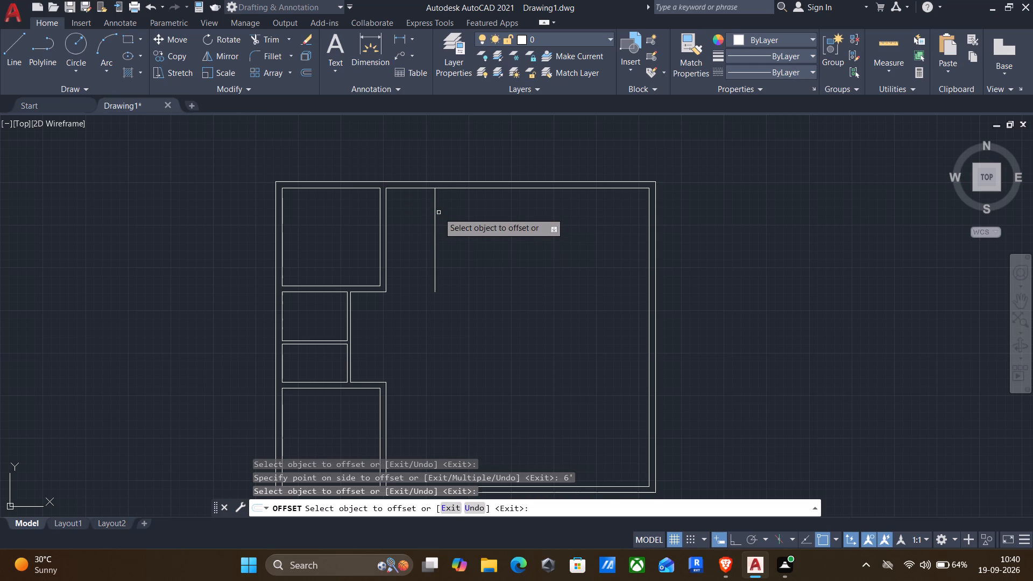
left_click(434, 205)
key("9")
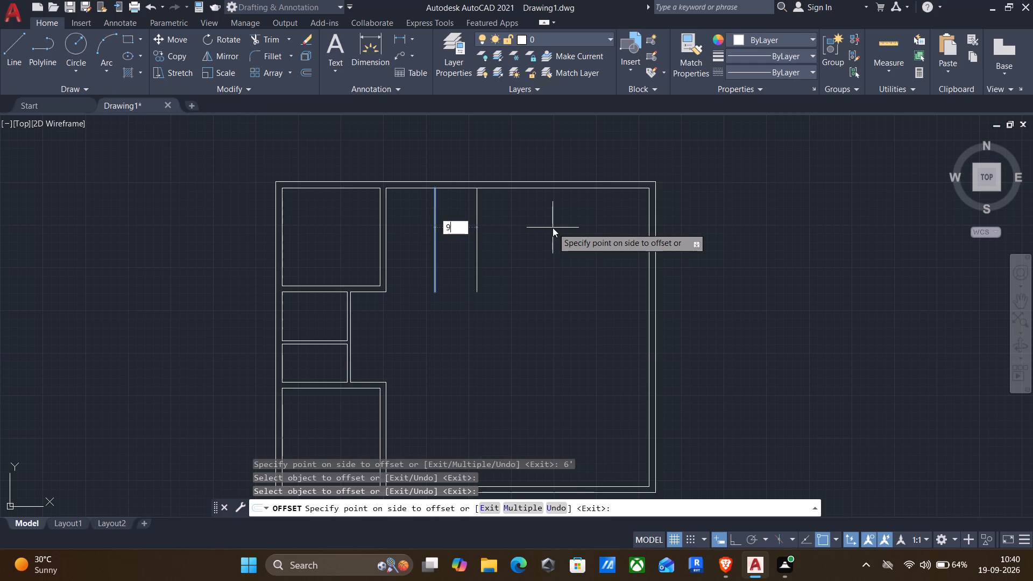
key("shift+quotedbl")
key("Return")
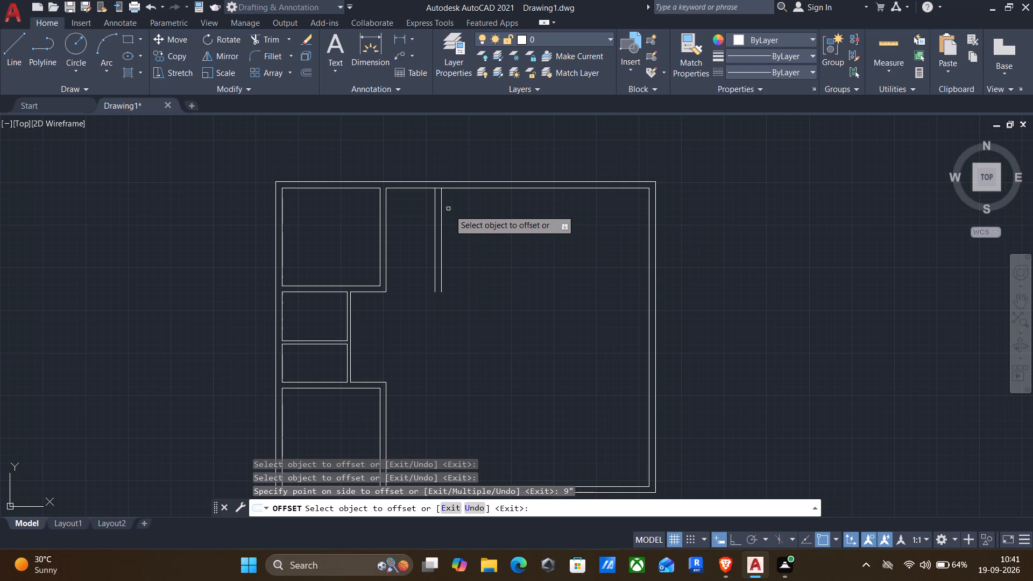
Form a second vertical partition by offsetting the first one's right line 6' to the right and the resulting line 9".
left_click(440, 224)
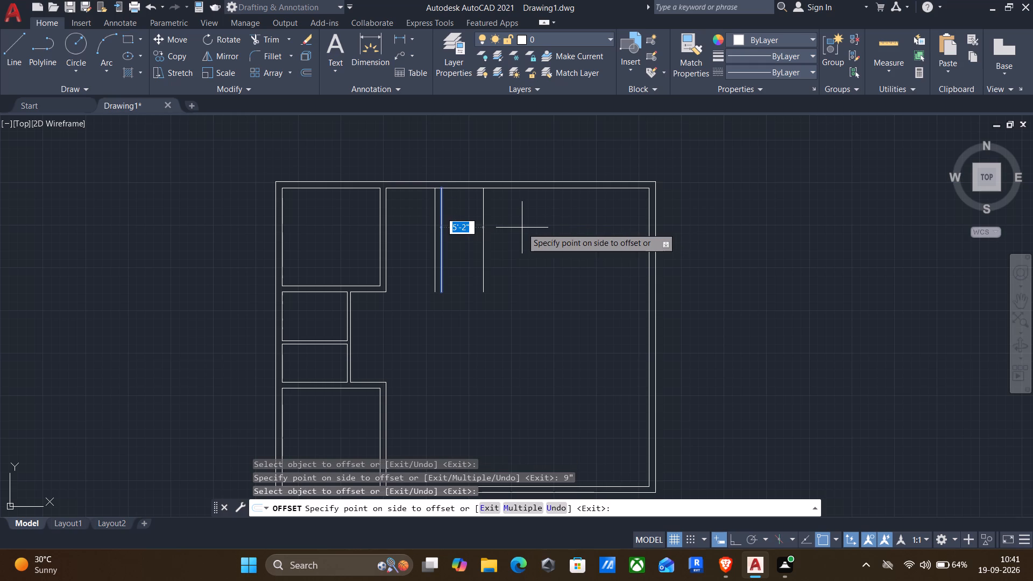
type("6'")
key("Return")
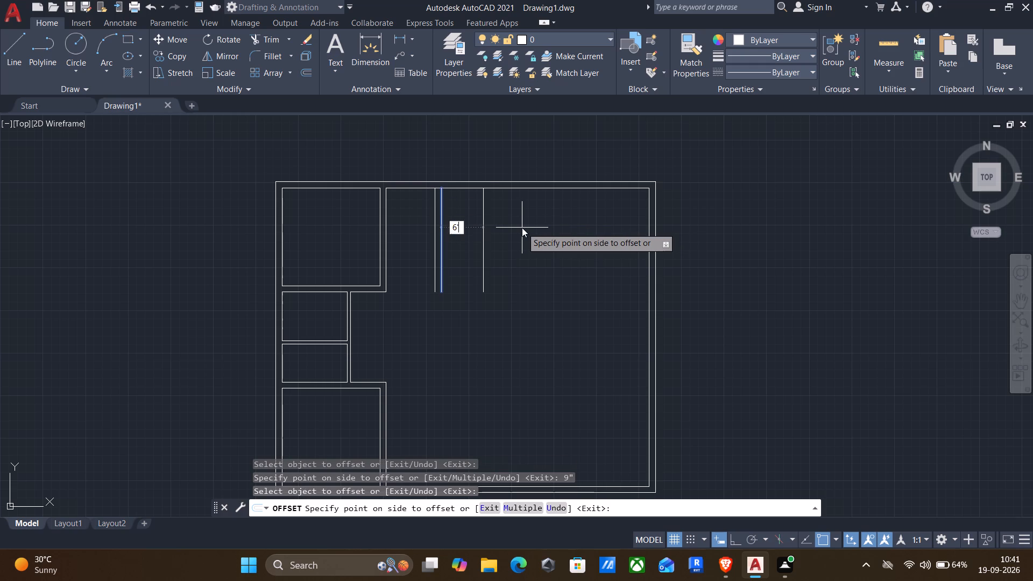
left_click(489, 242)
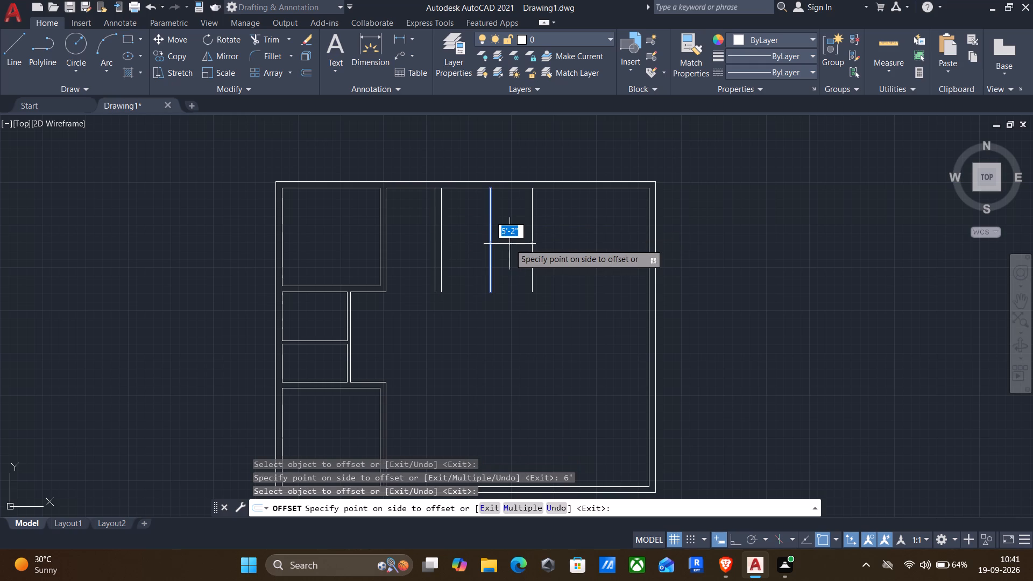
type("9\"")
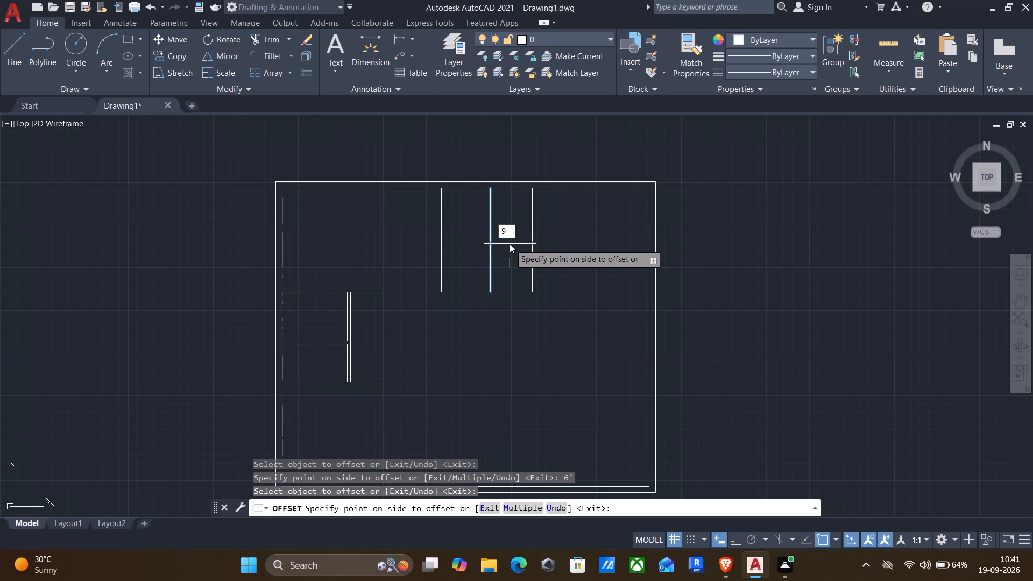
key("Return")
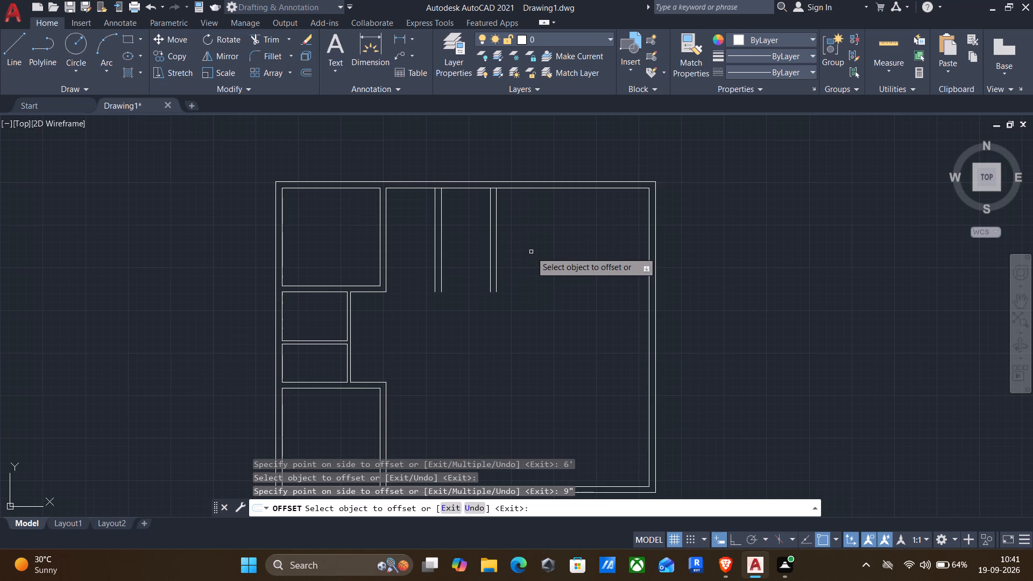
Form a third vertical partition by offsetting the second one's right line 11' to the right and the resulting line 9".
left_click(497, 211)
type("11")
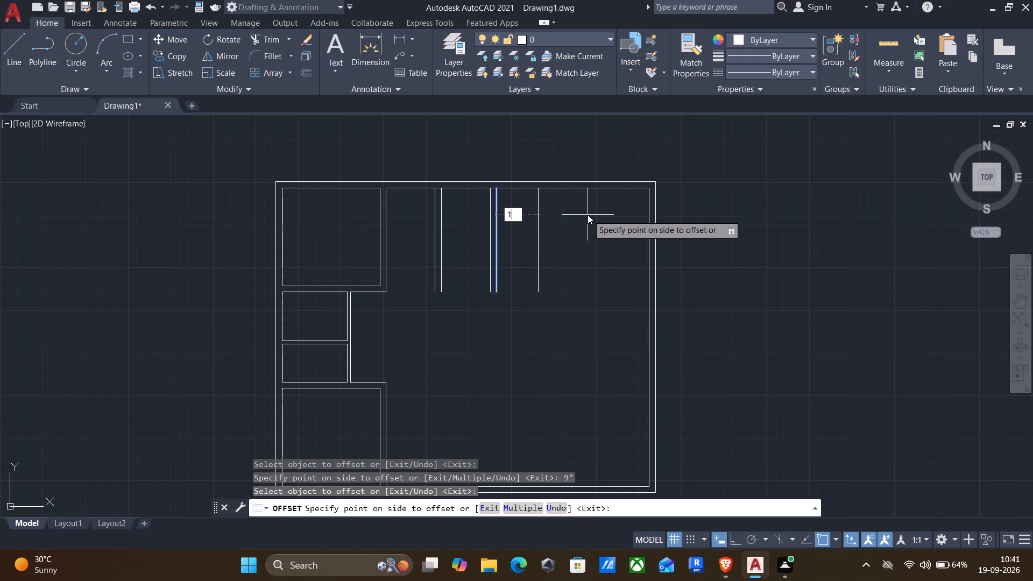
key("apostrophe")
key("Return")
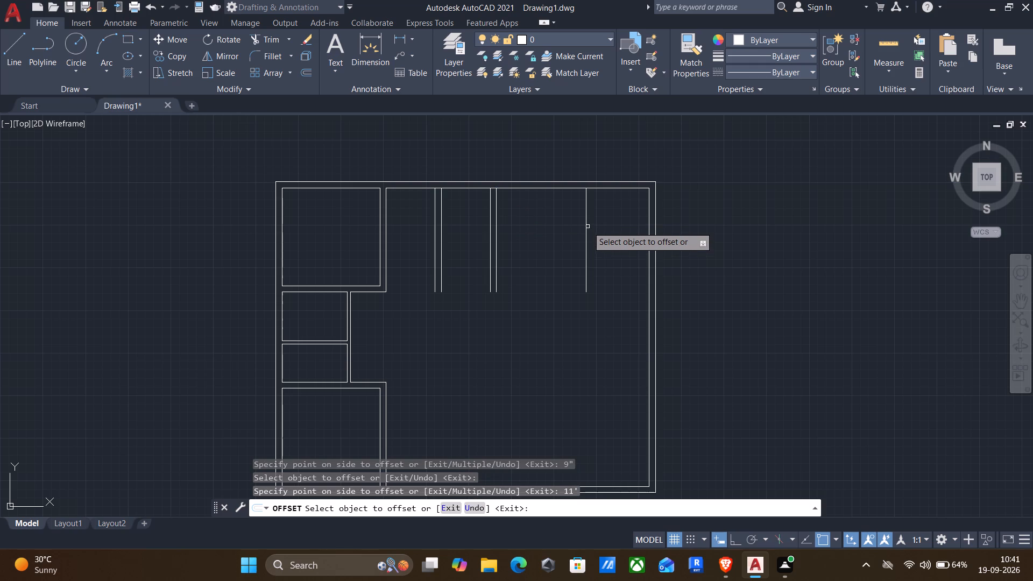
left_click(586, 216)
type("9\"")
key("Return")
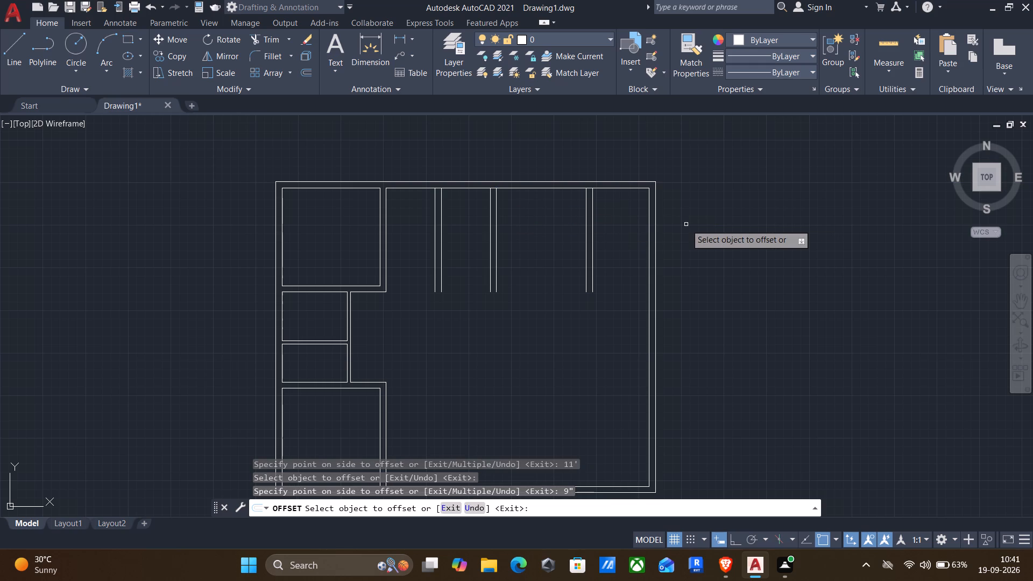
key("Return")
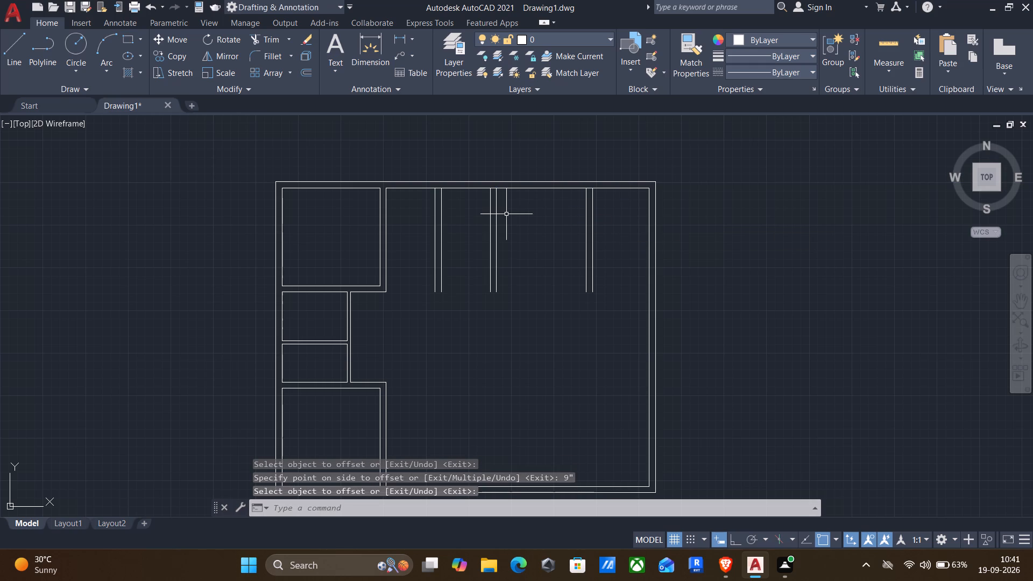
Extend the third new partition's two lines up to the top outer wall's outer line.
type("ec")
key("BackSpace")
key("x")
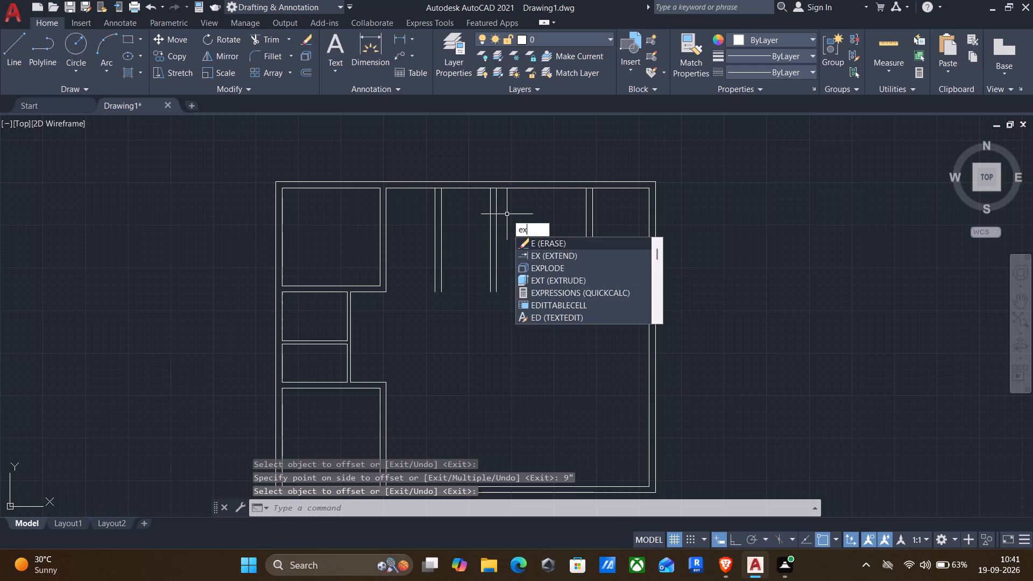
key("Return")
left_click_drag(598, 222, 585, 219)
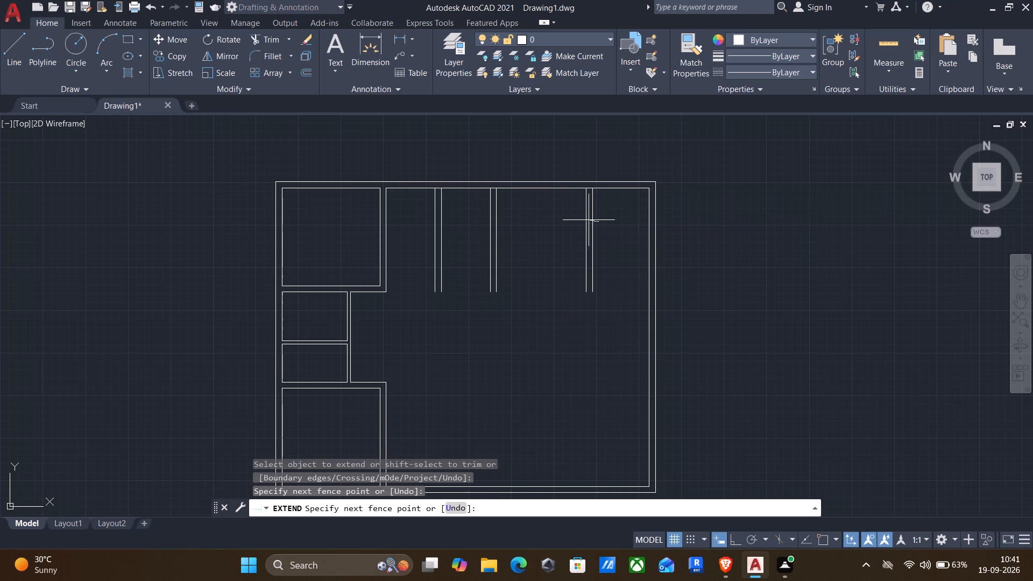
left_click_drag(585, 219, 562, 217)
key("Escape")
Trim the top outer wall's inner line between the line pairs of the first and second new partitions.
type("tr")
key("Return")
scroll(464, 198, "up", 3)
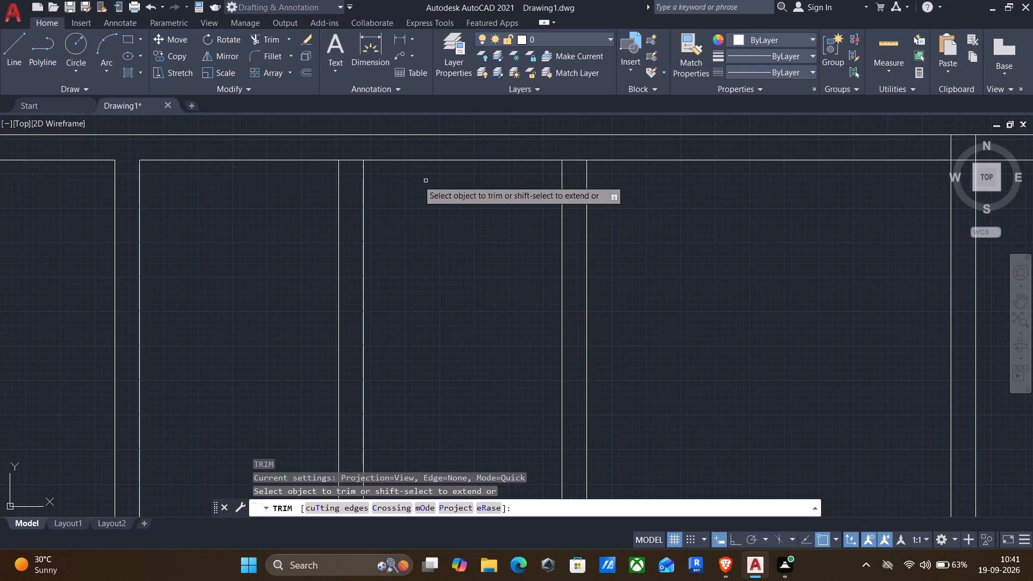
left_click_drag(353, 153, 341, 167)
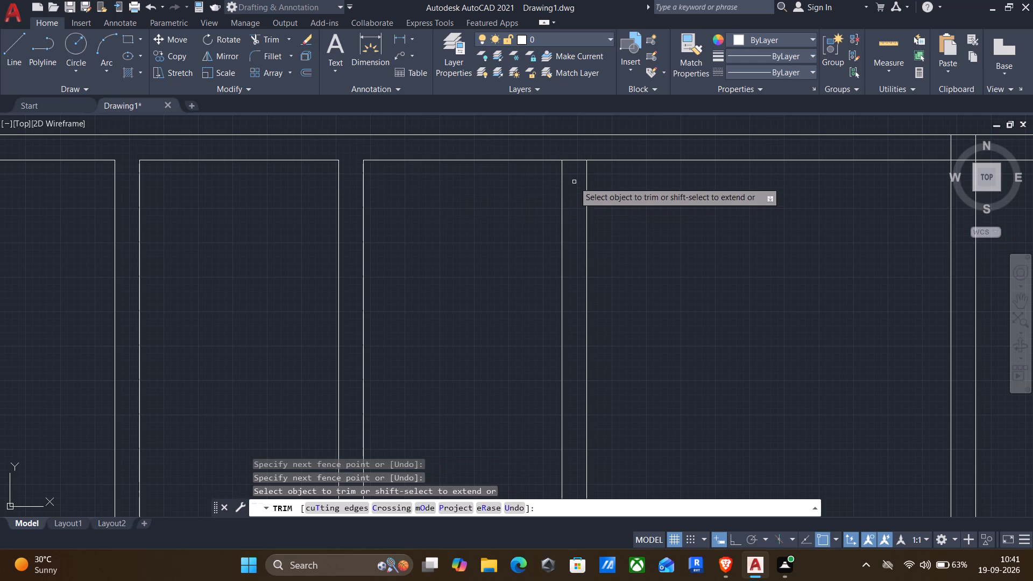
left_click_drag(574, 181, 582, 159)
At the third new partition, trim the top wall's inner line between its lines and the left line's extension into the wall.
scroll(631, 181, "down", 1)
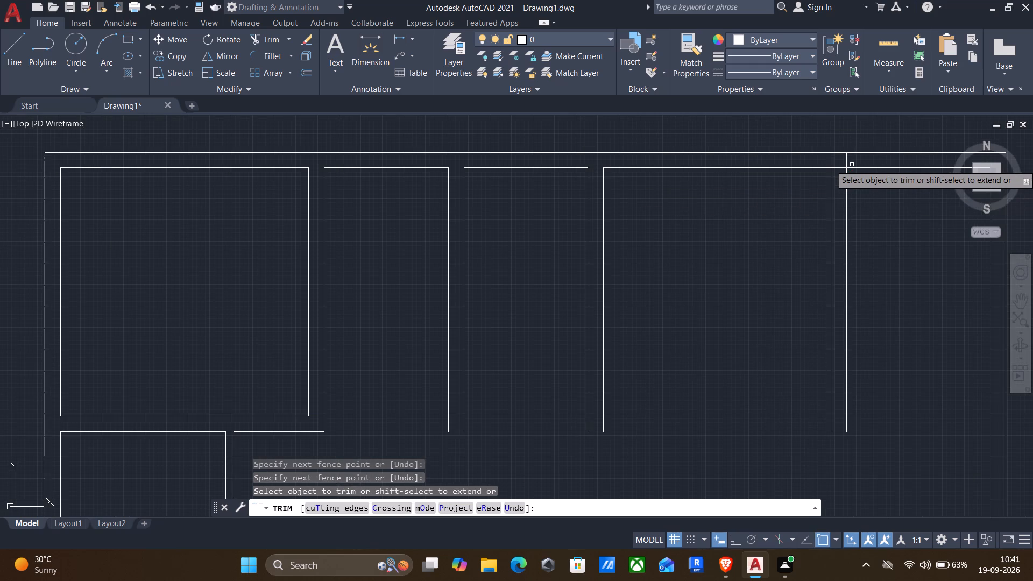
scroll(852, 165, "up", 2)
scroll(843, 171, "down", 1)
left_click_drag(823, 182, 818, 161)
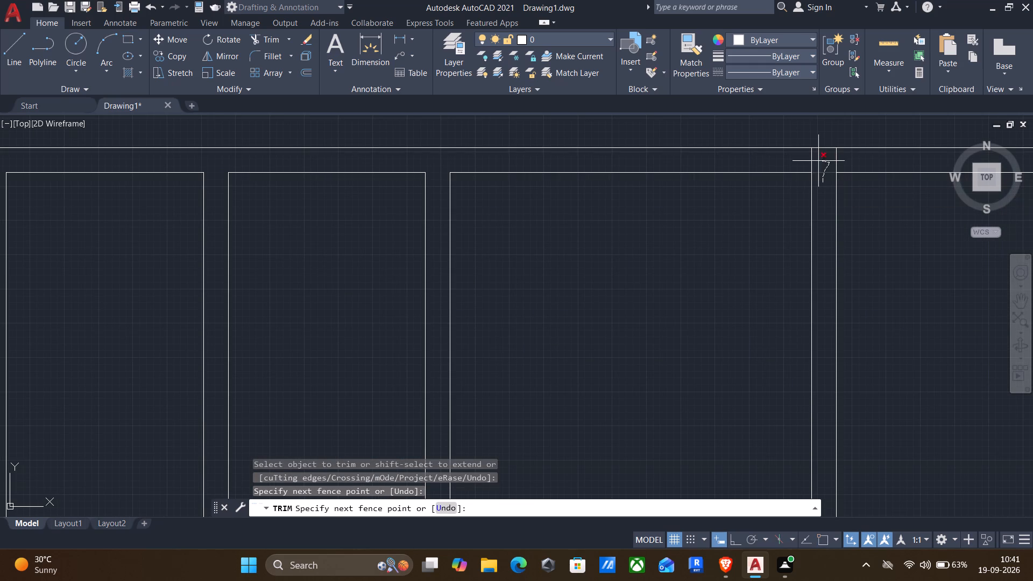
left_click_drag(818, 161, 794, 161)
scroll(774, 161, "down", 3)
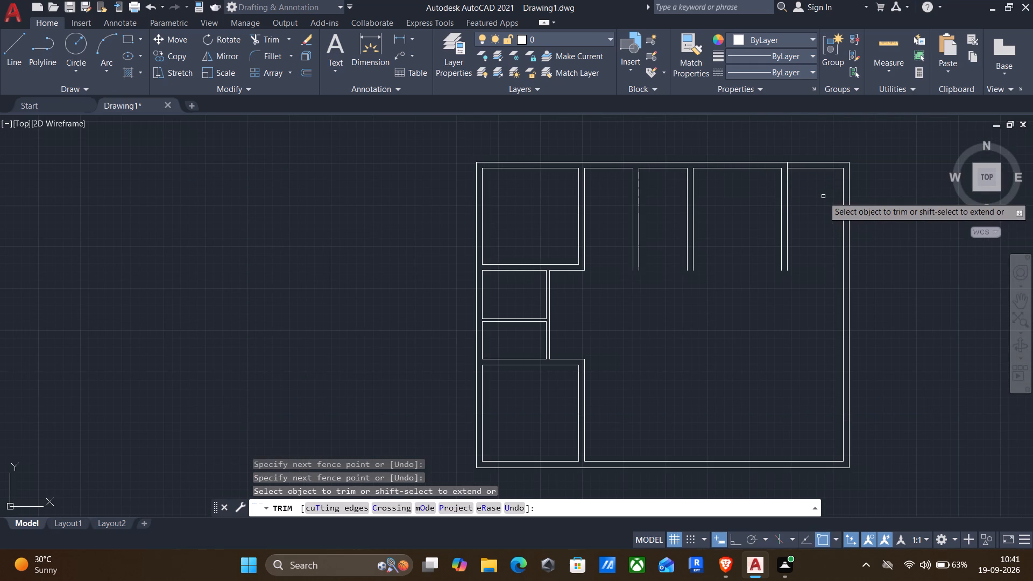
key("Escape")
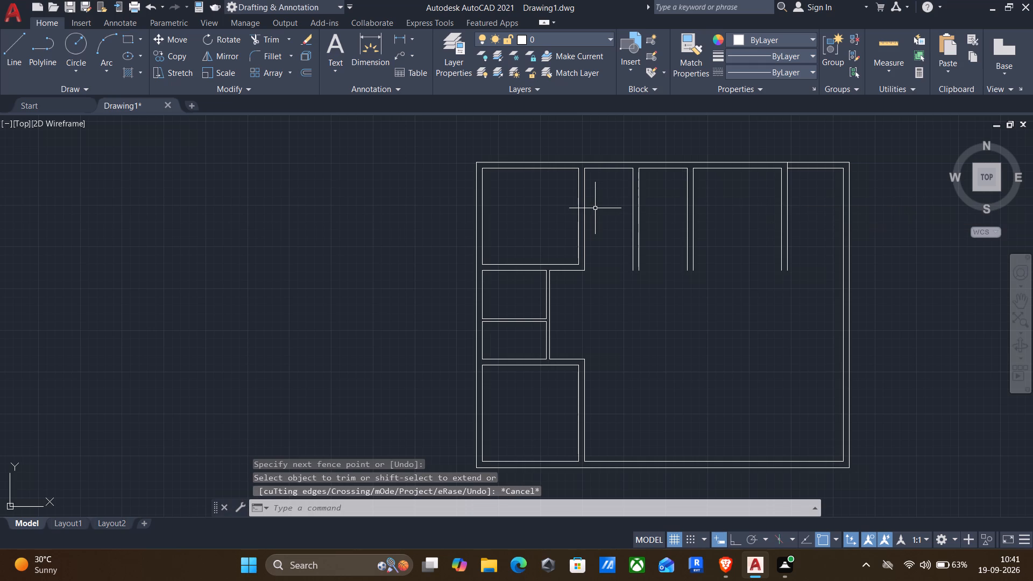
Offset the top wall's inner line 8' down in each of the two narrow rooms beside the first partition.
key("o")
key("Return")
left_click(592, 183)
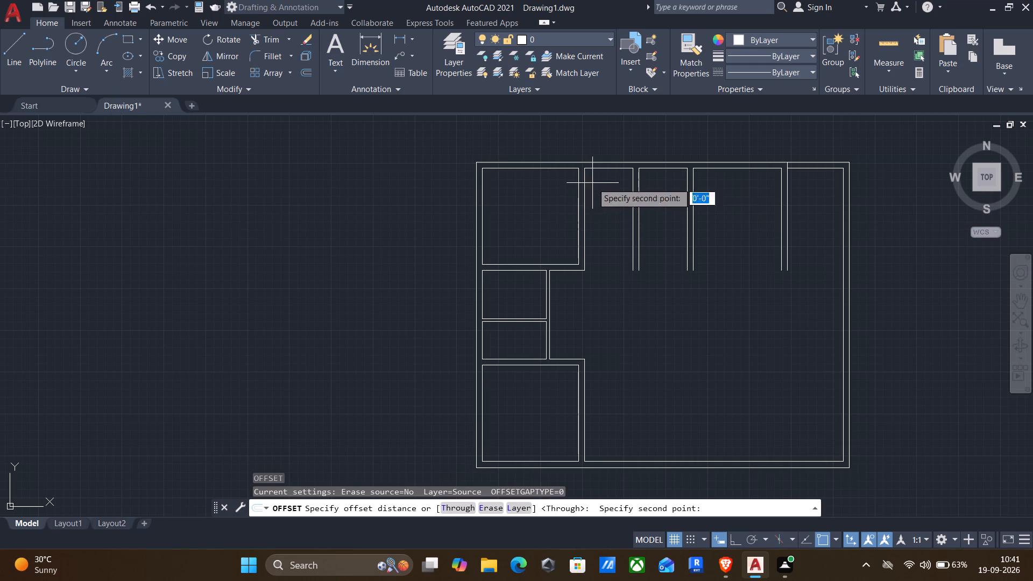
left_click(611, 228)
left_click(609, 171)
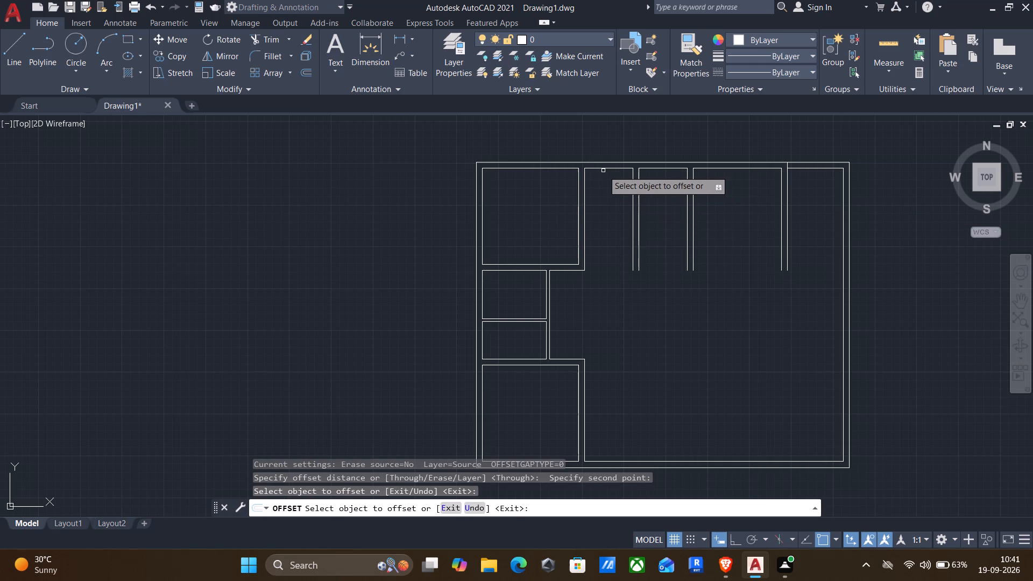
left_click(603, 168)
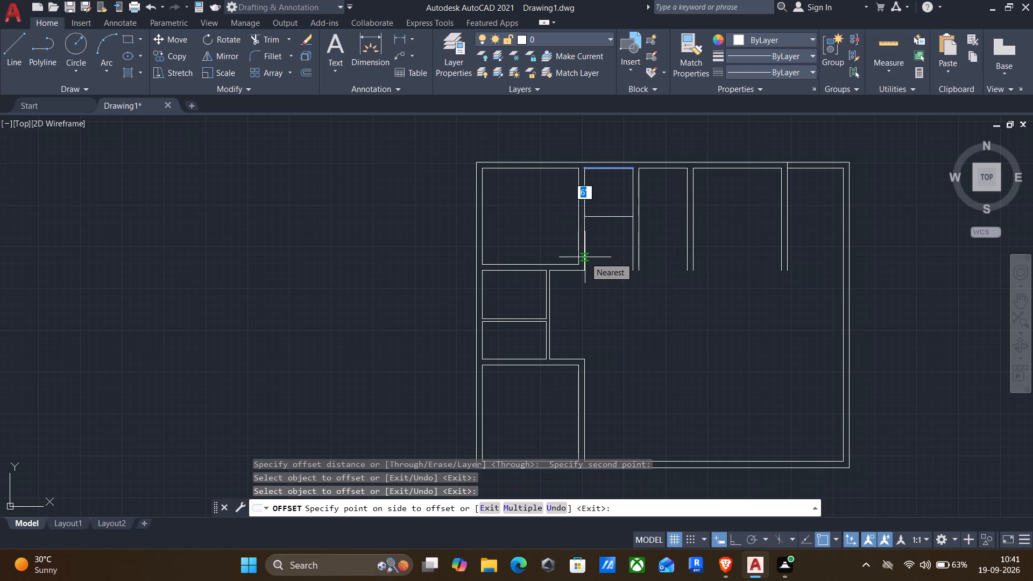
type("8'")
key("Return")
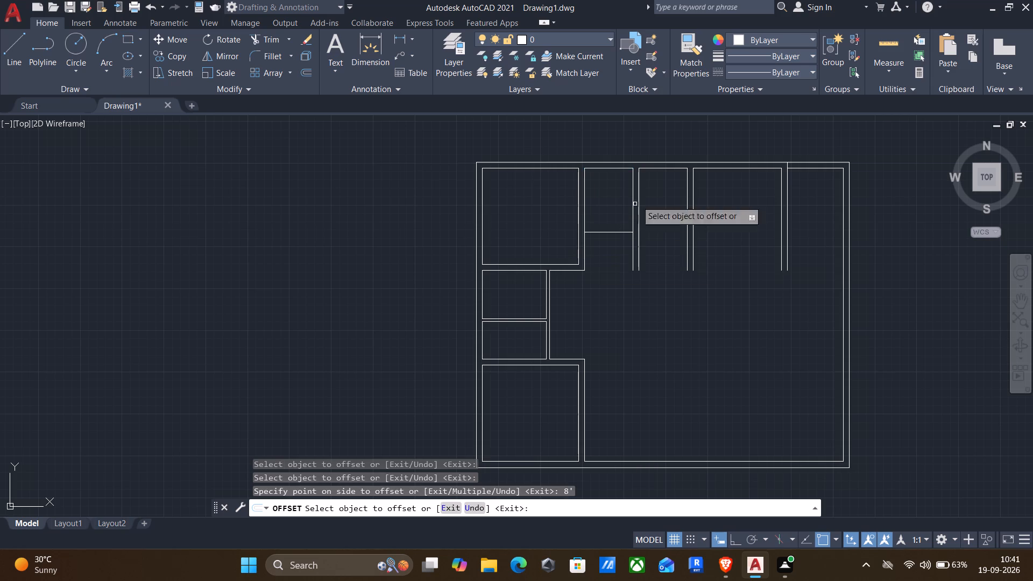
left_click(658, 168)
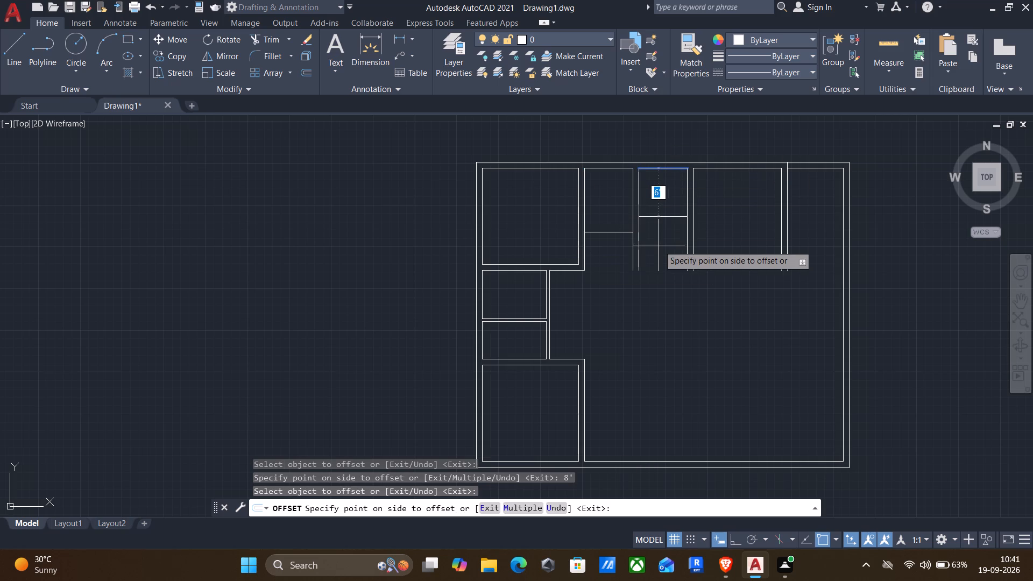
type("8'")
key("Return")
Offset the top wall's inner line 12' down in the wide room between the second and third partitions.
left_click(735, 168)
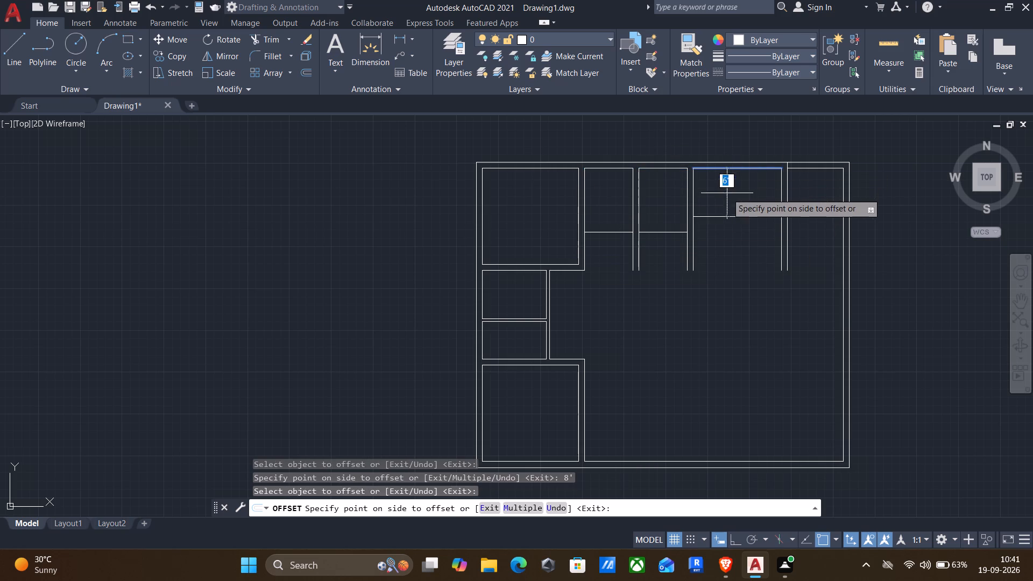
type("12''")
key("BackSpace")
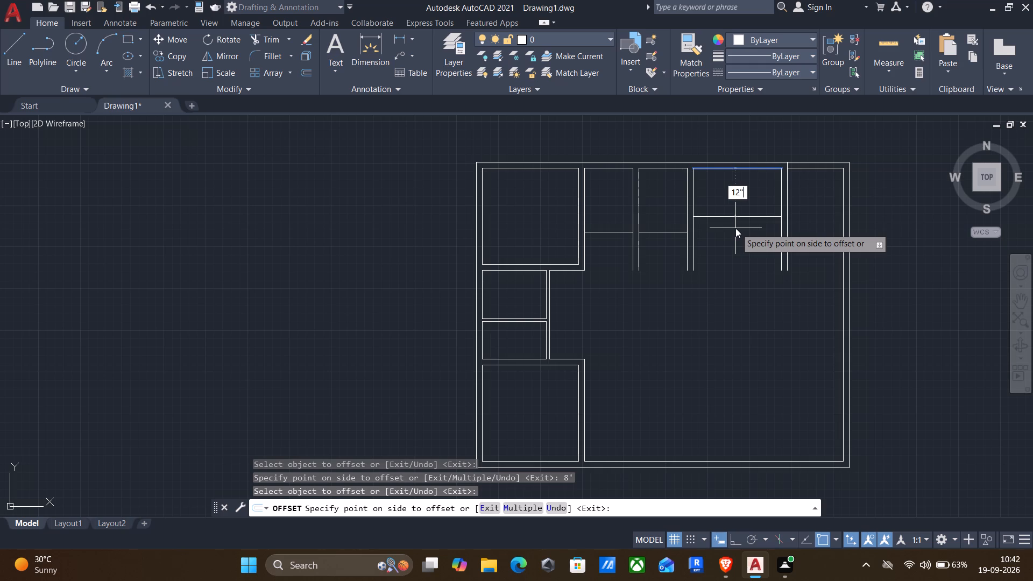
key("Return")
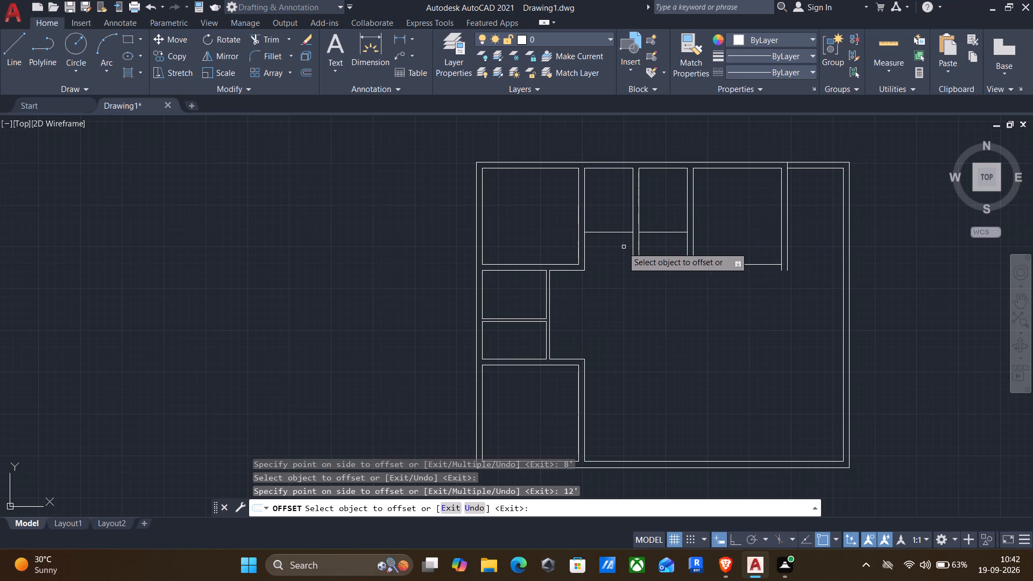
Offset the bottom lines of the two narrow rooms 4.5" down to form their lower walls.
left_click(613, 230)
left_click(613, 234)
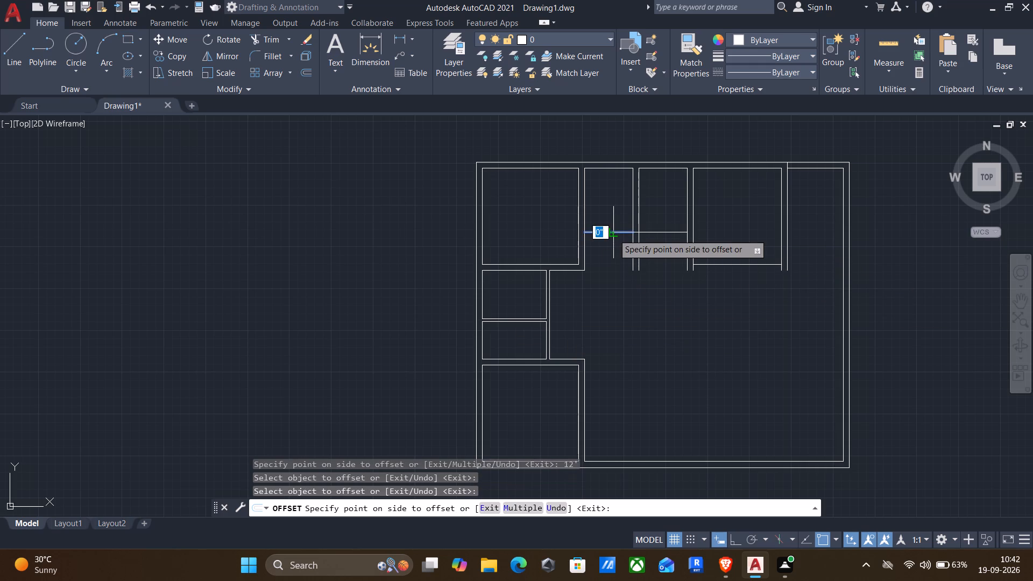
type("4.6'")
key("BackSpace")
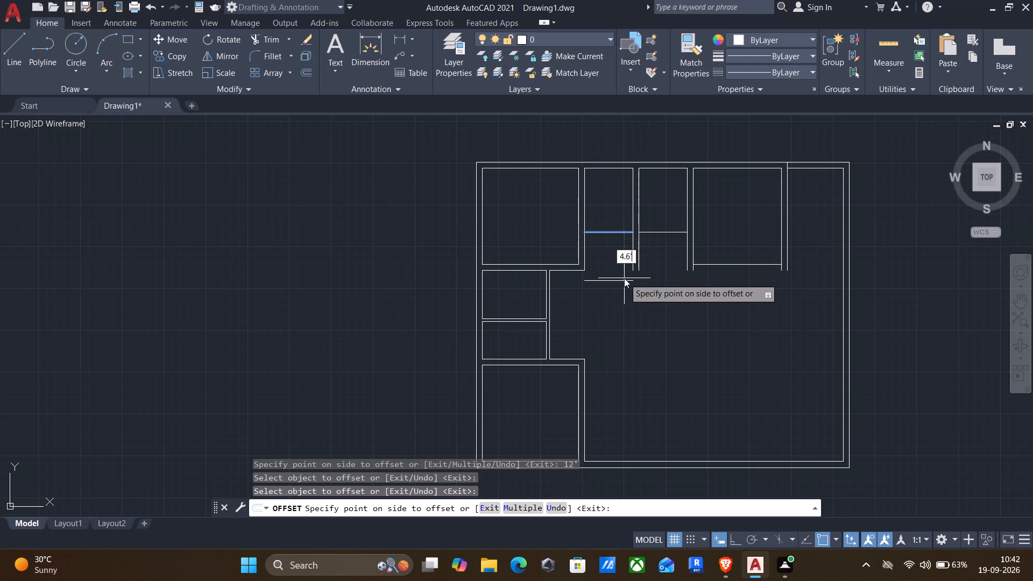
key("BackSpace")
type("5\"")
key("Return")
left_click(658, 234)
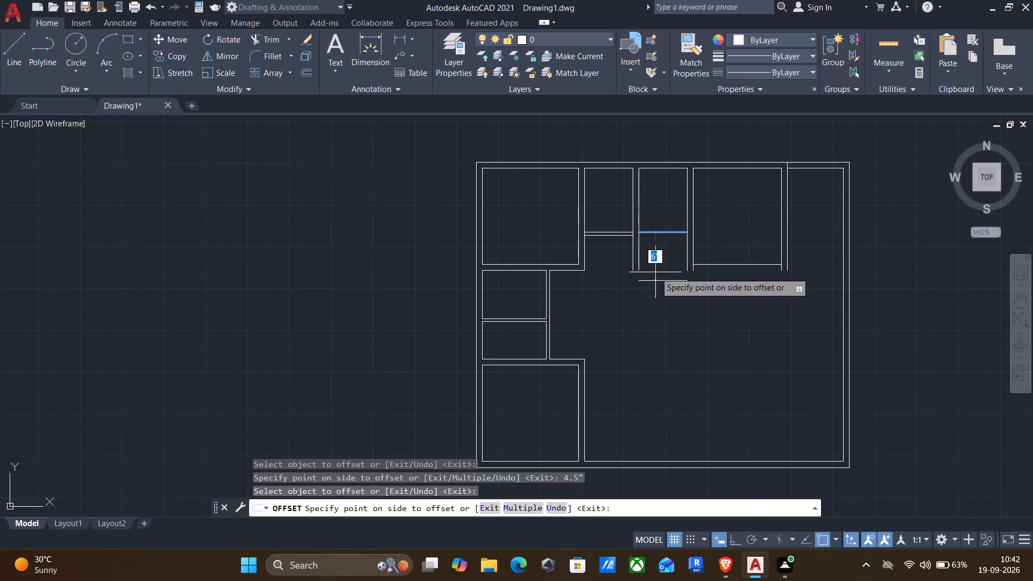
key("6")
key("BackSpace")
type("4.5\"")
key("Return")
Offset the wide room's bottom line 9" down to form its lower wall.
left_click(723, 264)
key("9")
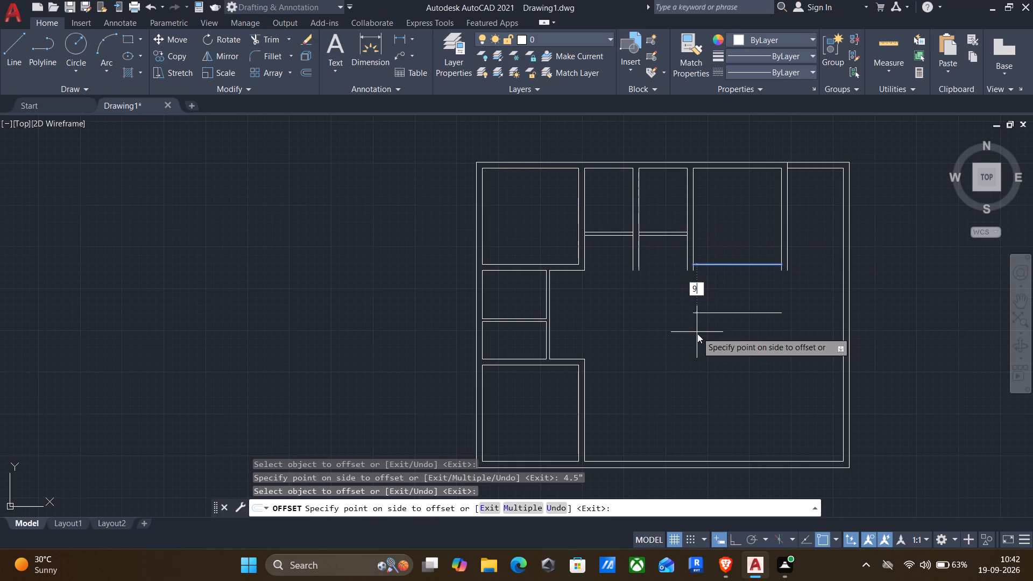
key("shift+quotedbl")
key("Return")
middle_click_drag(697, 332, 631, 335)
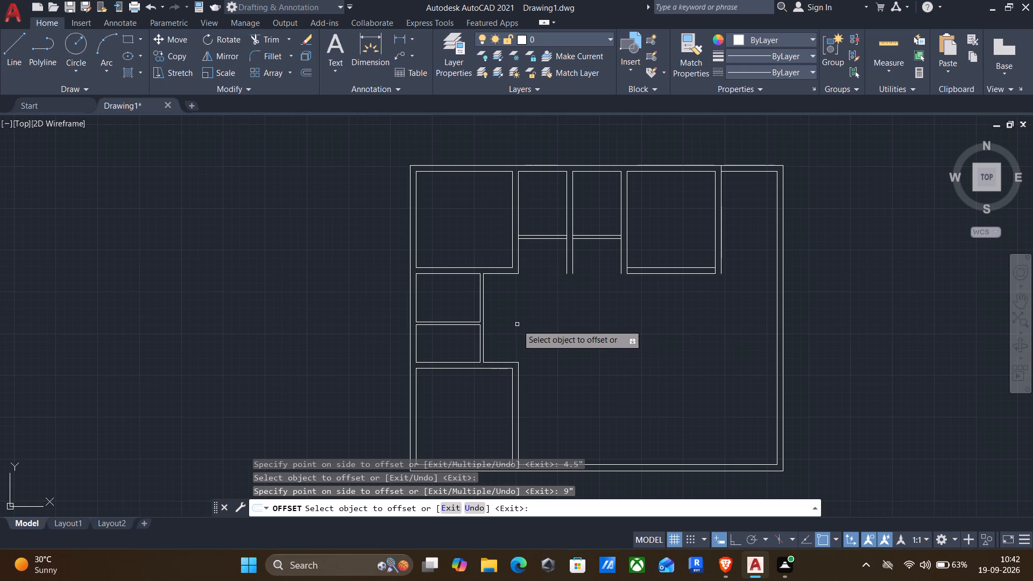
key("Return")
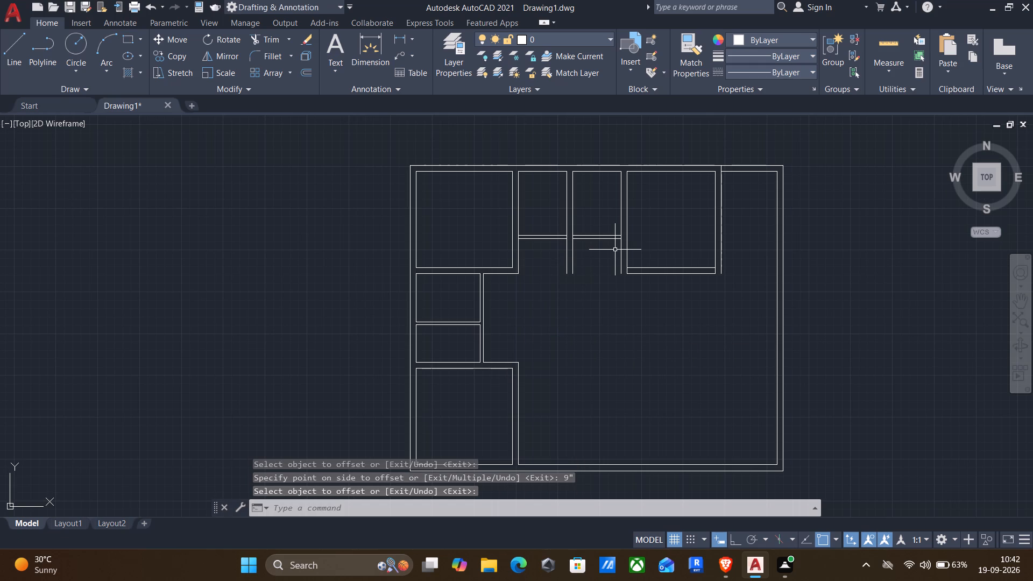
Trim the first partition below the narrow rooms and the vertical lines crossing their 4.5" lower wall at the middle and both ends.
type("tr")
key("Return")
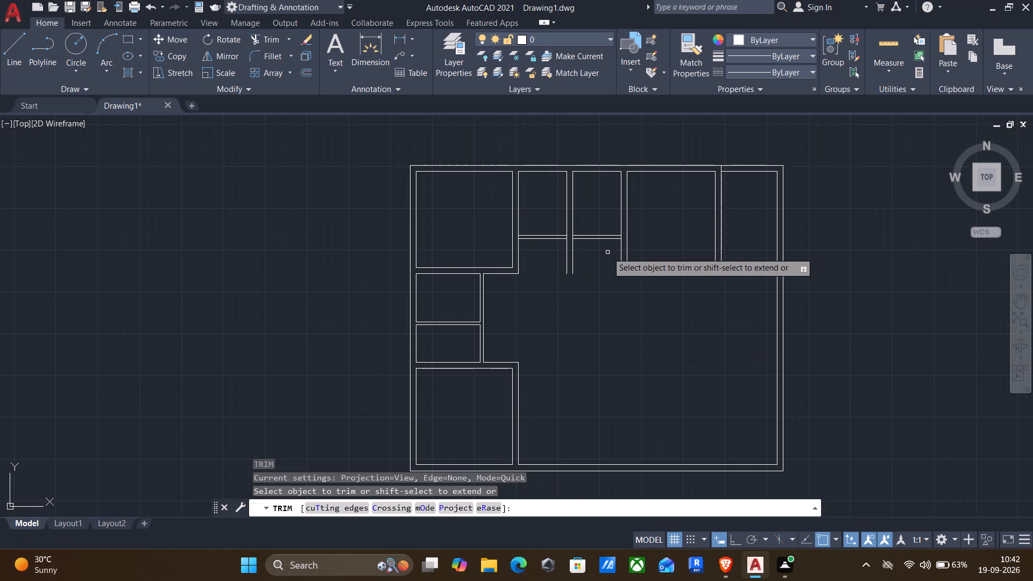
scroll(589, 248, "up", 1)
left_click_drag(589, 248, 529, 261)
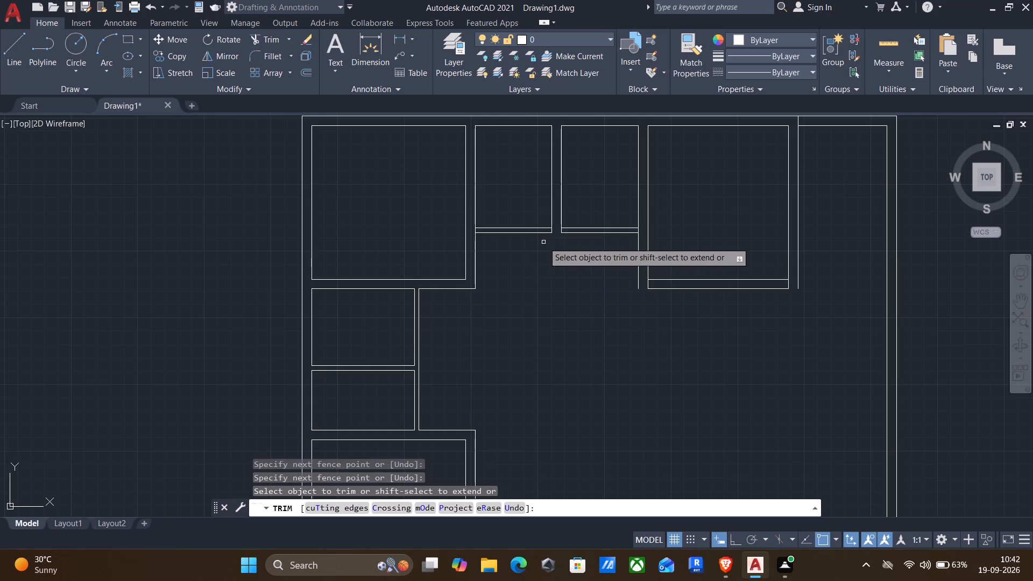
scroll(549, 234, "up", 4)
left_click_drag(549, 210, 649, 212)
scroll(649, 212, "down", 2)
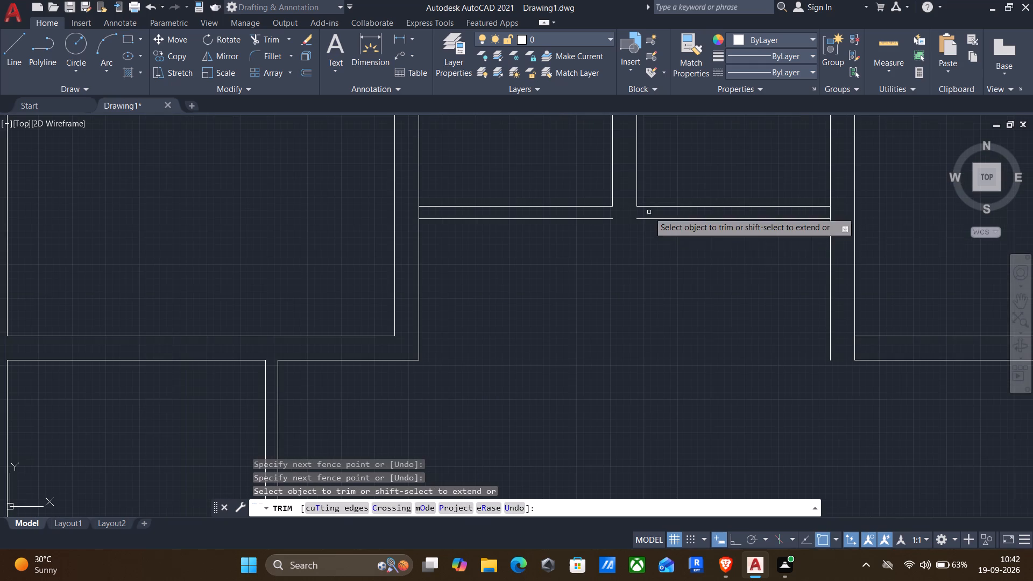
scroll(833, 210, "up", 3)
left_click_drag(834, 211, 791, 217)
scroll(746, 222, "down", 1)
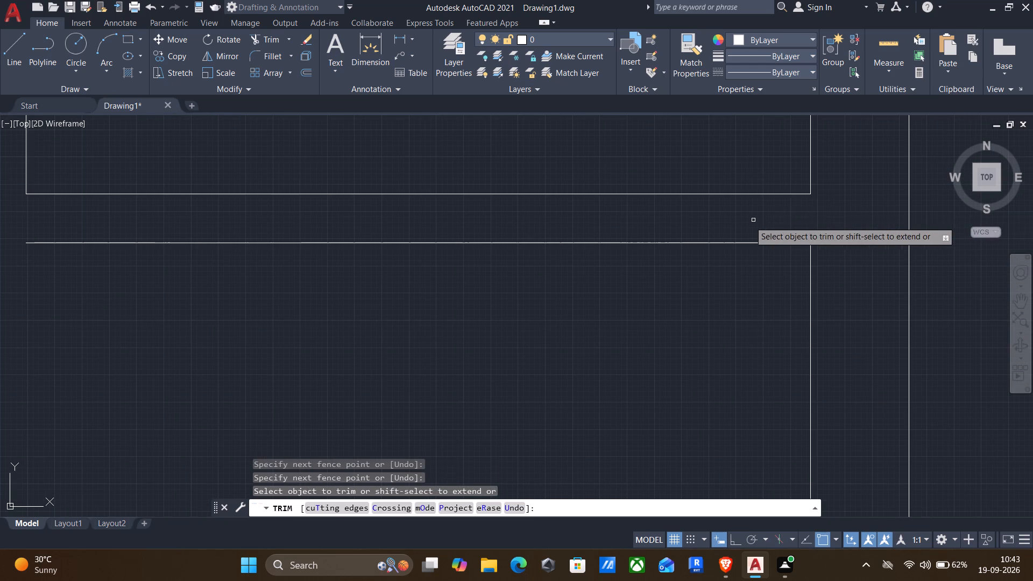
scroll(746, 223, "down", 2)
scroll(350, 220, "up", 3)
left_click_drag(348, 219, 360, 221)
key("Escape")
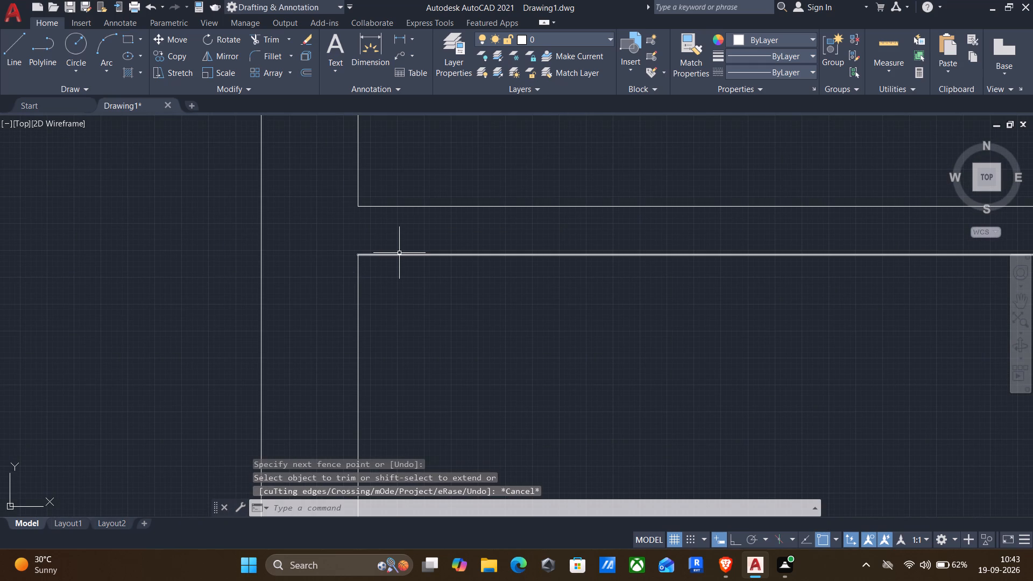
Extend the lower lines of the narrow rooms' 4.5" walls across the gap beneath the first partition.
type("ex")
key("Return")
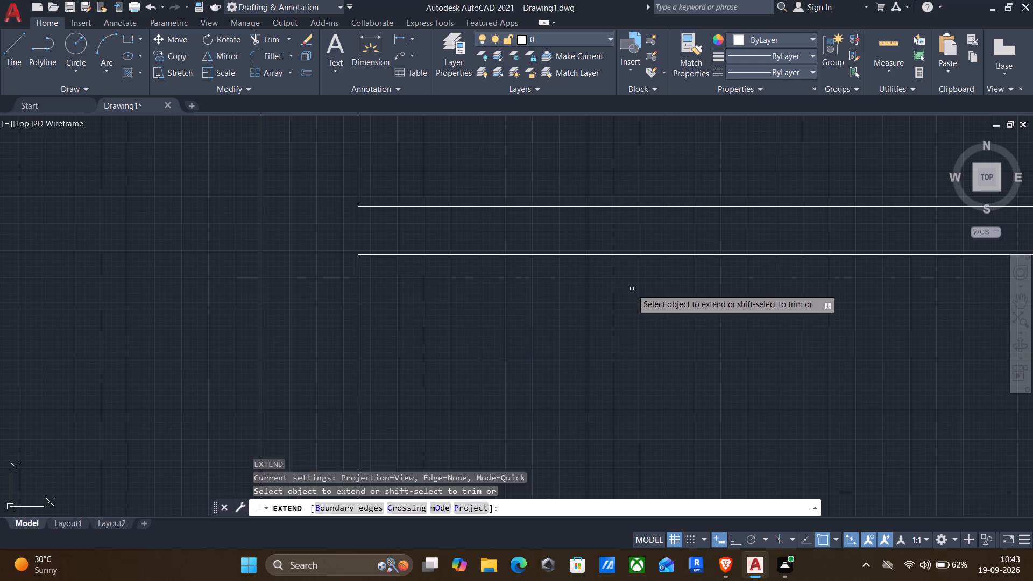
scroll(632, 295, "down", 2)
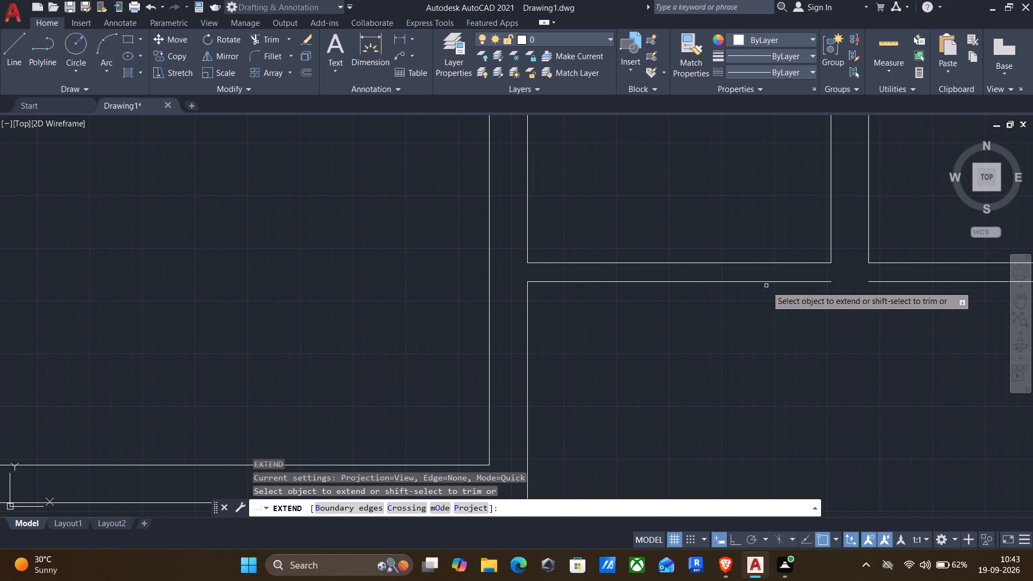
left_click_drag(765, 292, 770, 278)
scroll(787, 291, "down", 2)
left_click_drag(802, 298, 794, 288)
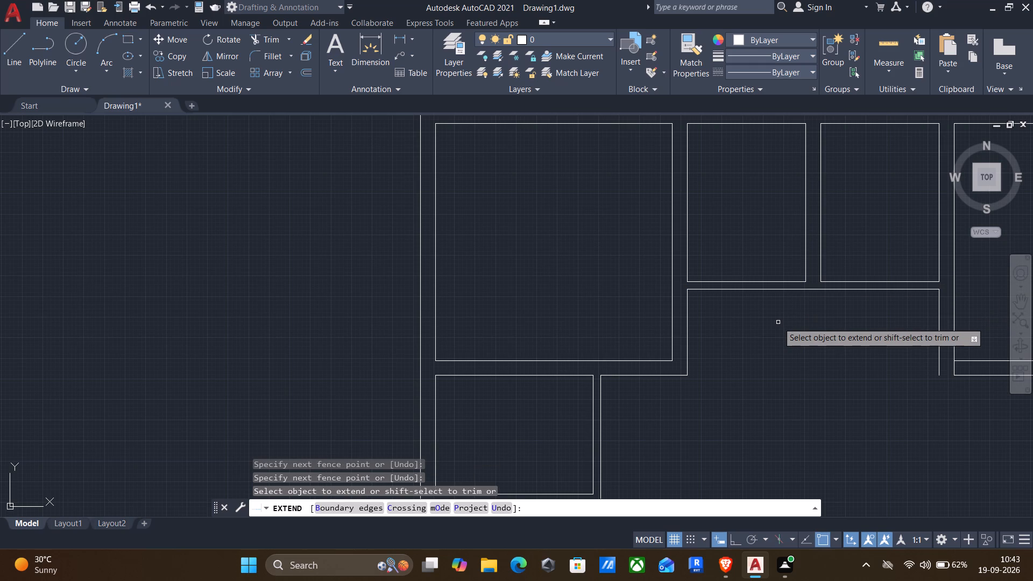
key("Escape")
Fillet the second partition's left line with the lower line of the wide room's 9" wall into a square corner.
scroll(394, 316, "down", 1)
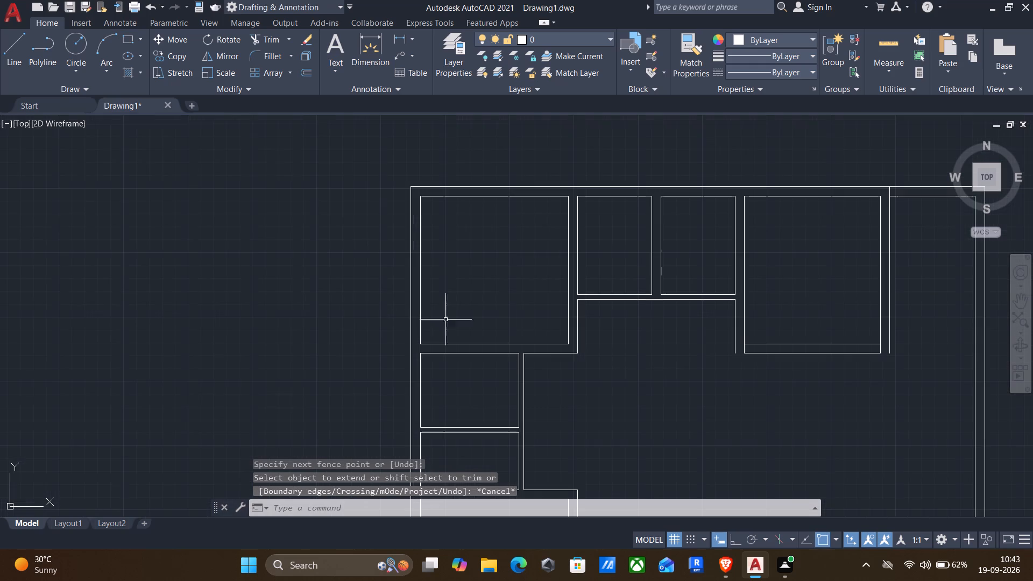
middle_click_drag(649, 364, 372, 261)
key("f")
key("Return")
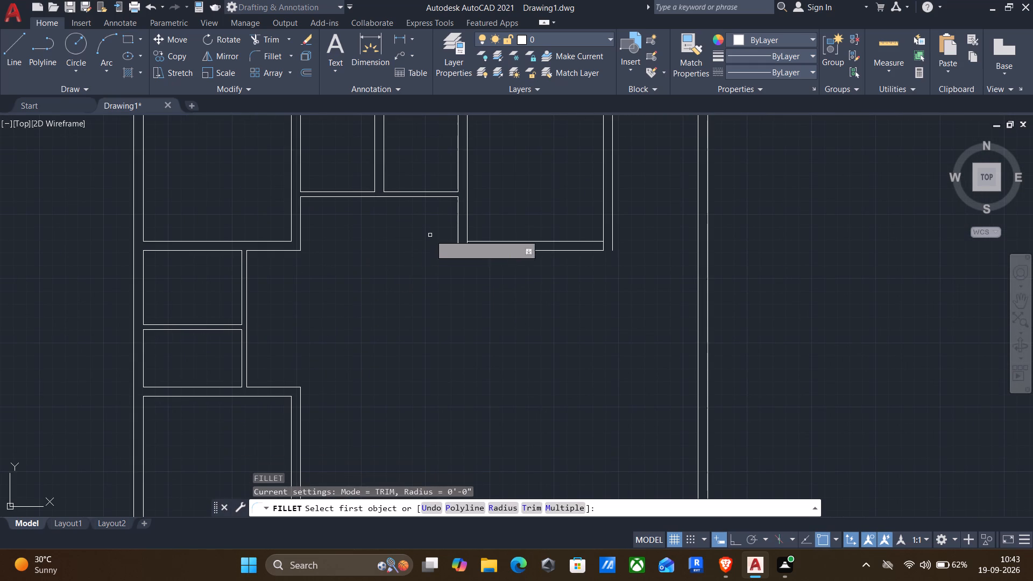
left_click(458, 236)
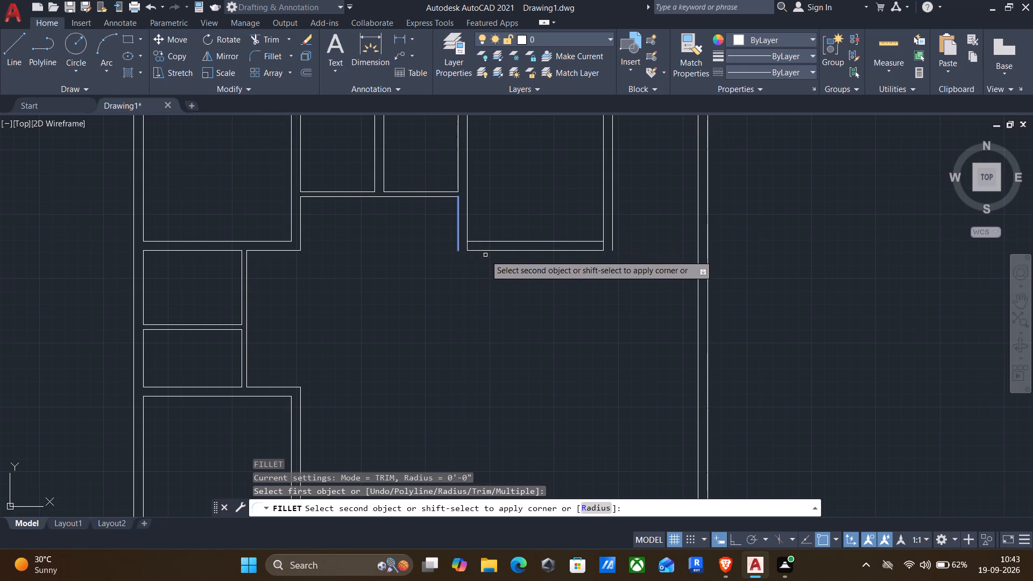
left_click(473, 252)
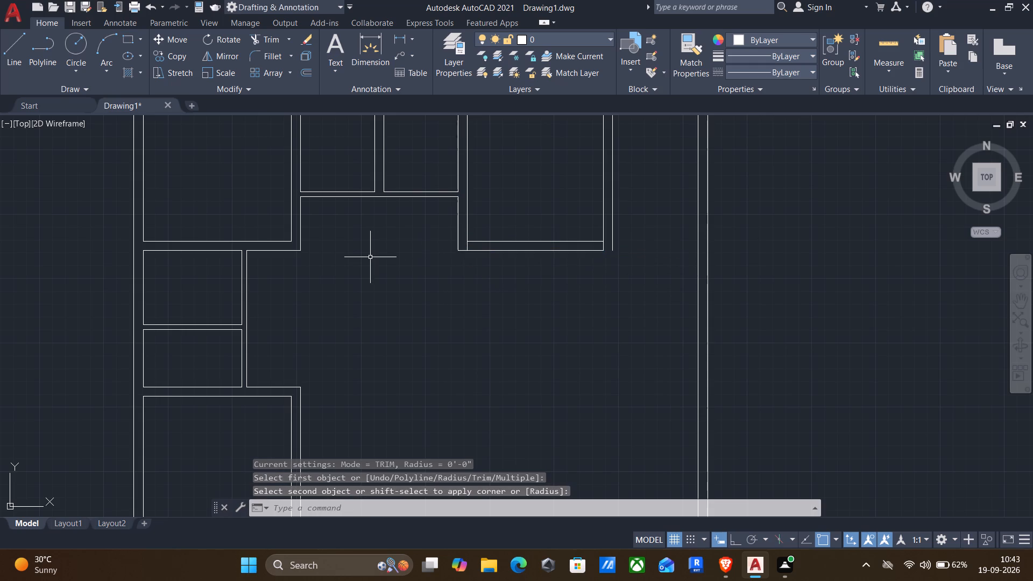
Trim the second partition's right line where it crosses the wide room's 9" lower wall.
type("tr")
key("Return")
scroll(475, 237, "up", 5)
left_click_drag(444, 253, 534, 274)
scroll(534, 274, "down", 5)
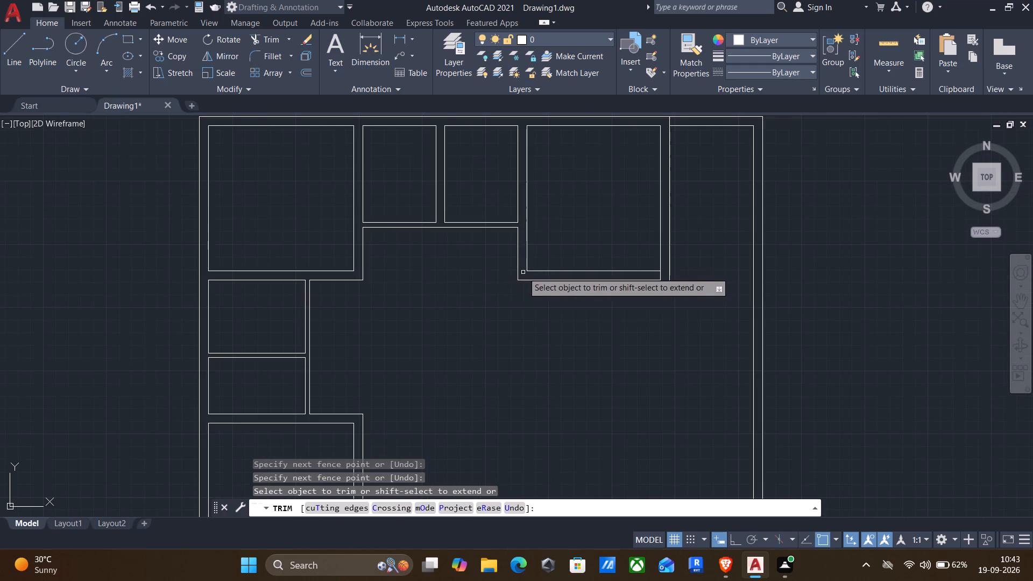
key("Escape")
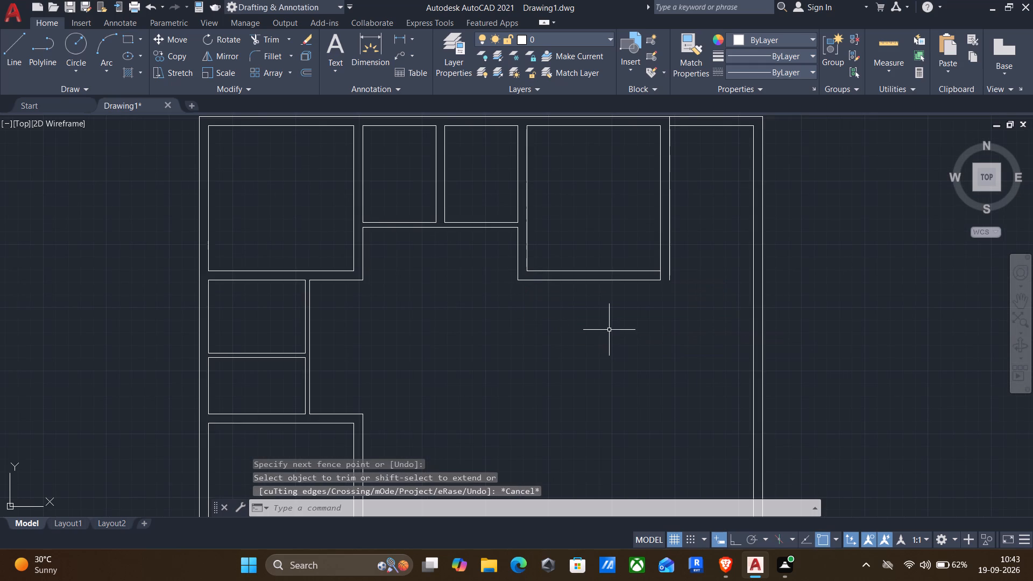
Fillet the lower line of the wide room's 9" wall with the third partition's right line into a square corner.
key("f")
key("Return")
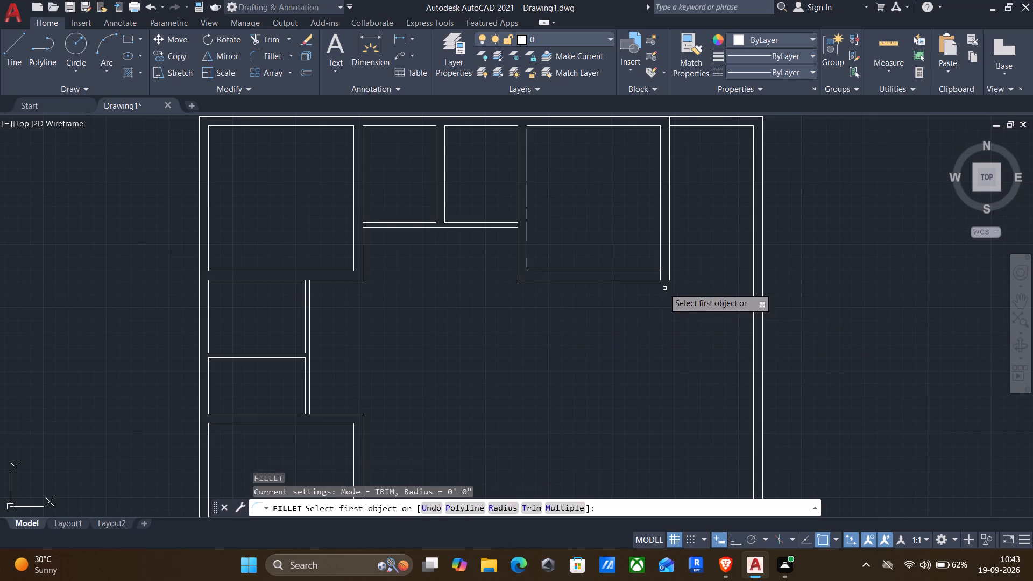
left_click(644, 279)
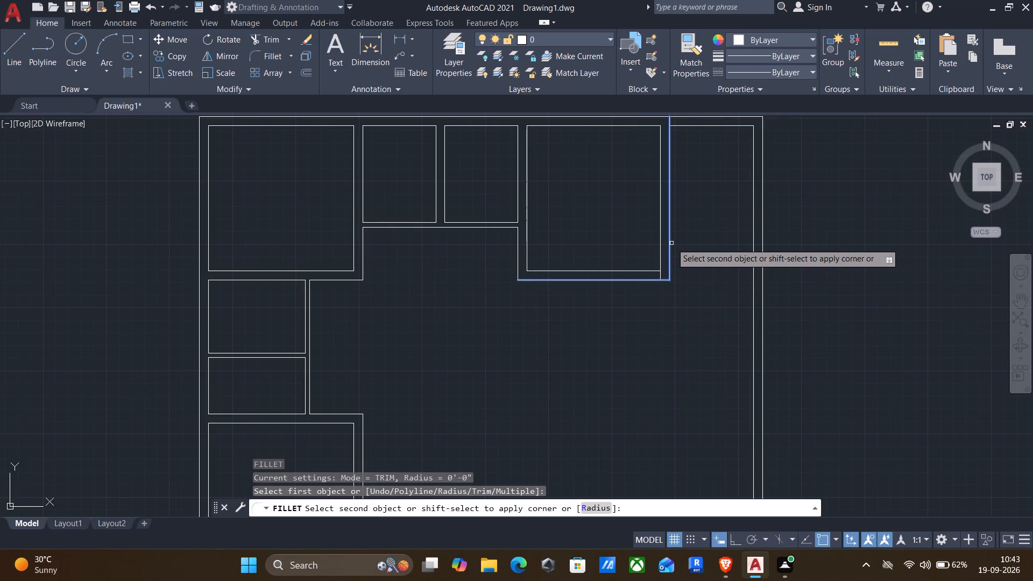
left_click(671, 243)
left_click(669, 253)
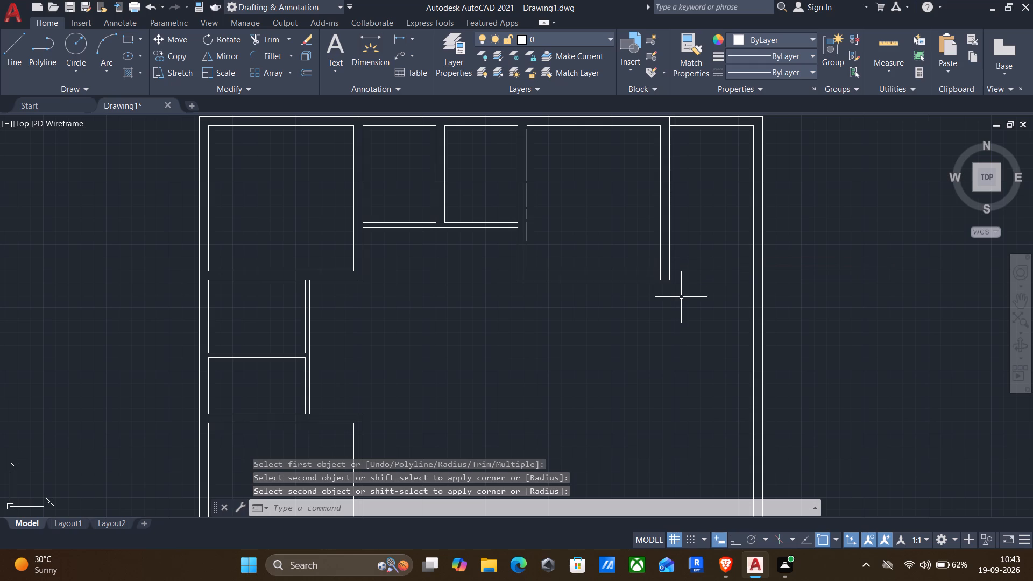
Trim the third partition's left line where it crosses the wide room's 9" lower wall.
type("tr")
key("Return")
scroll(667, 271, "up", 3)
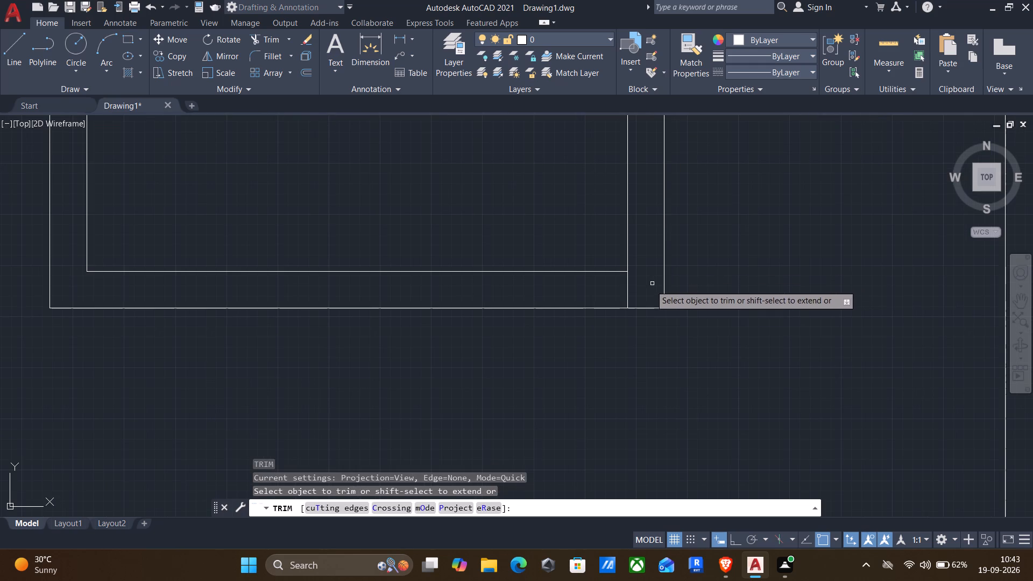
left_click_drag(639, 287, 558, 290)
scroll(553, 293, "down", 4)
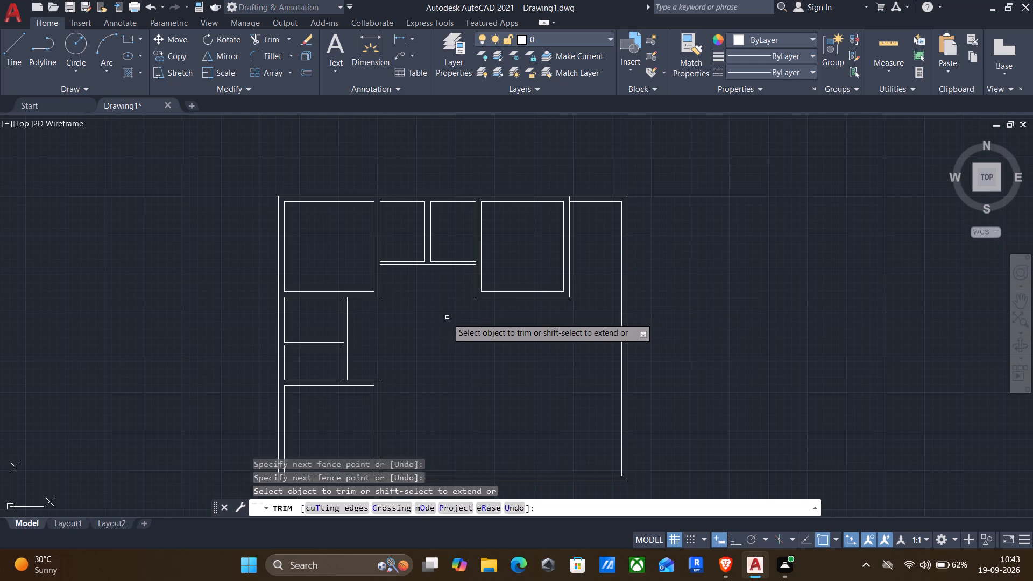
key("Escape")
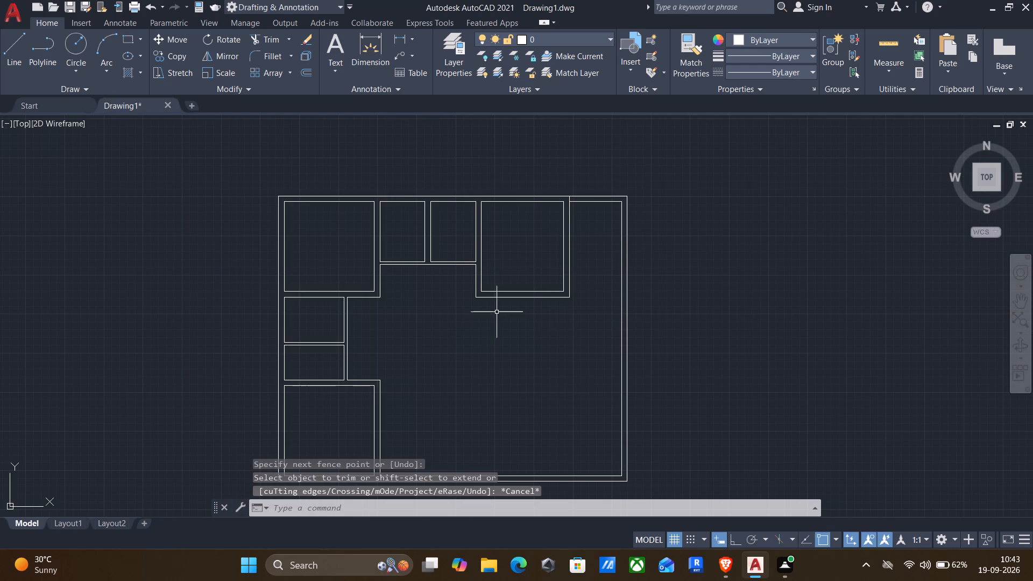
Extend the lower line of the top-left room's 9" wall beneath the narrow rooms to the second partition's left line.
middle_click(499, 308)
middle_click_drag(500, 327, 530, 256)
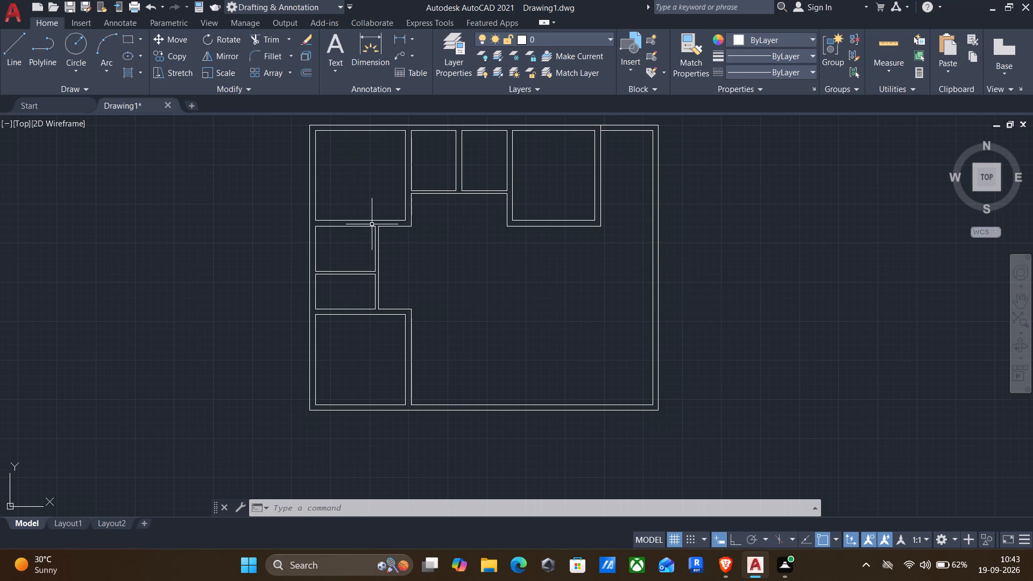
type("ex")
key("Return")
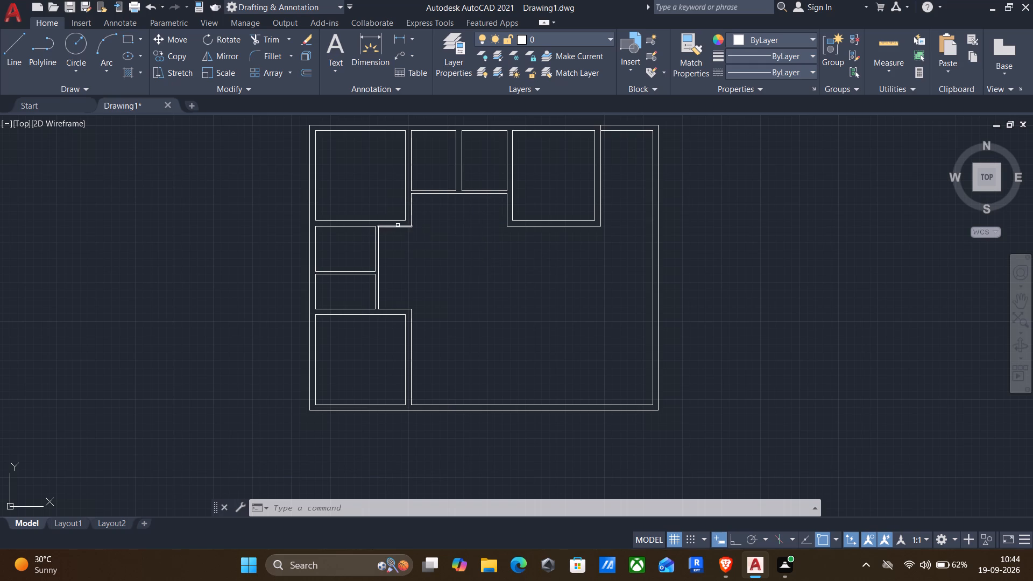
left_click(398, 225)
key("Escape")
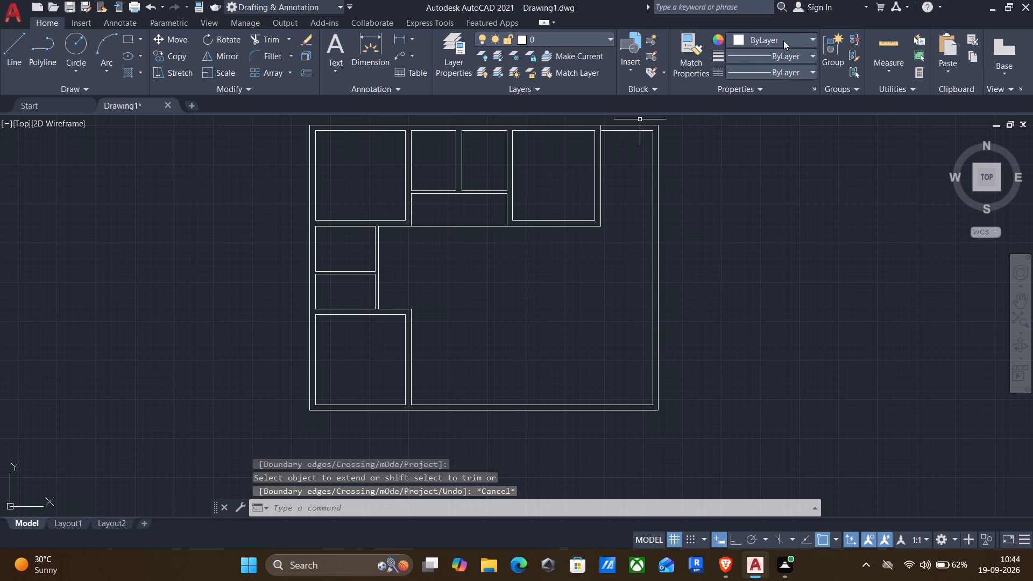
Measure the enclosed space beneath the narrow rooms and the thickness of the wall above it.
left_click(902, 41)
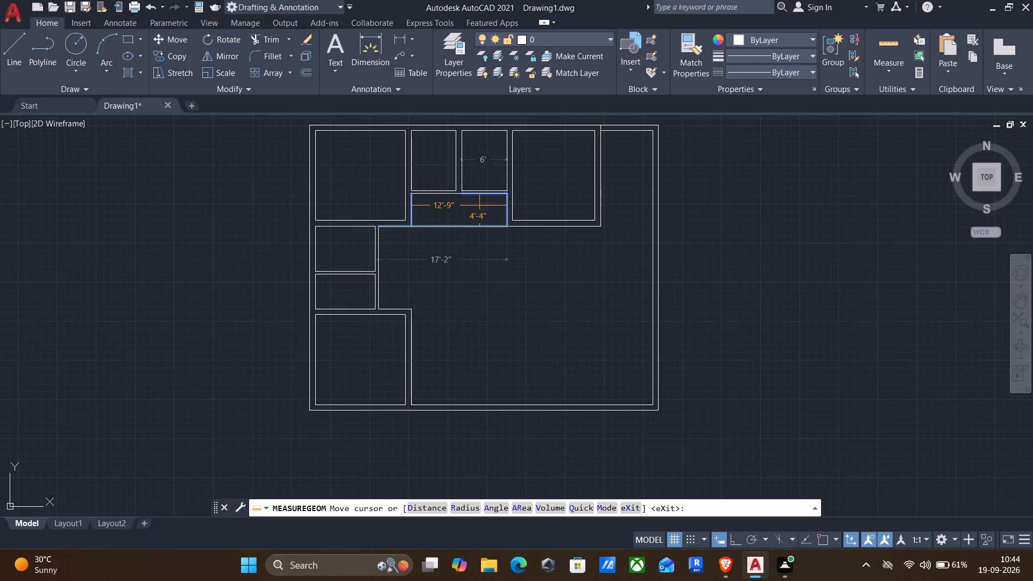
key("Escape")
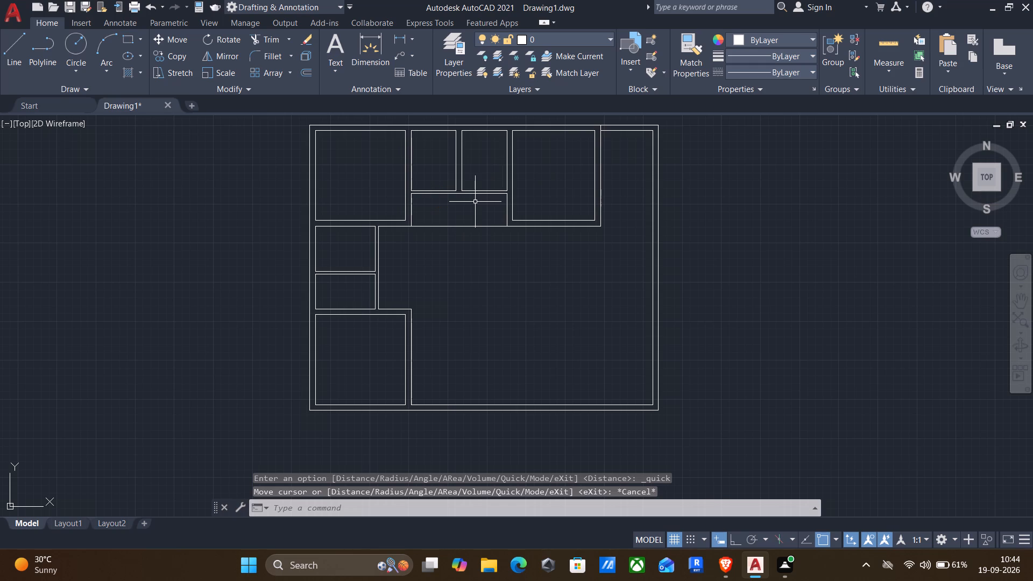
left_click(890, 45)
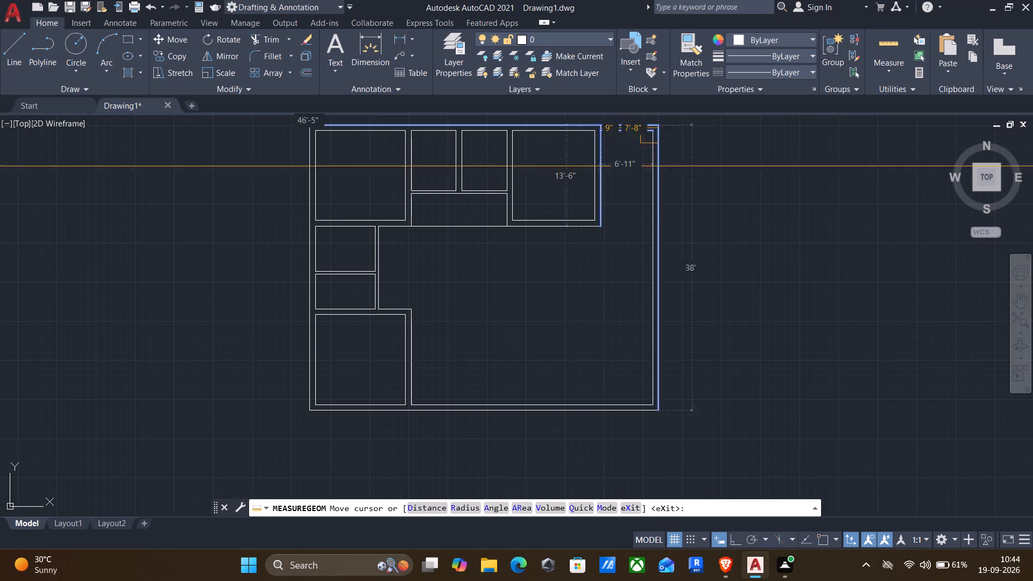
scroll(463, 198, "up", 4)
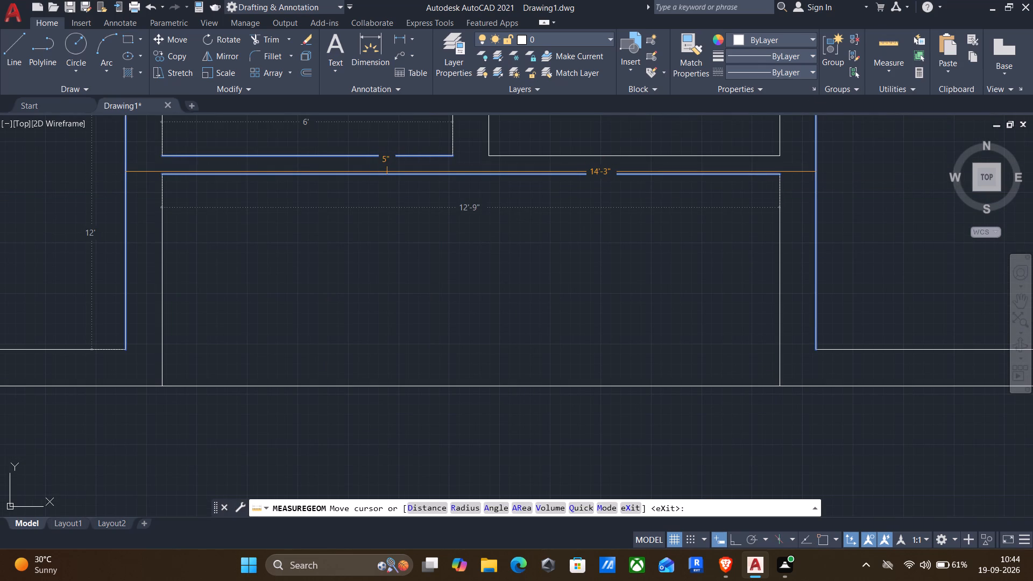
key("Escape")
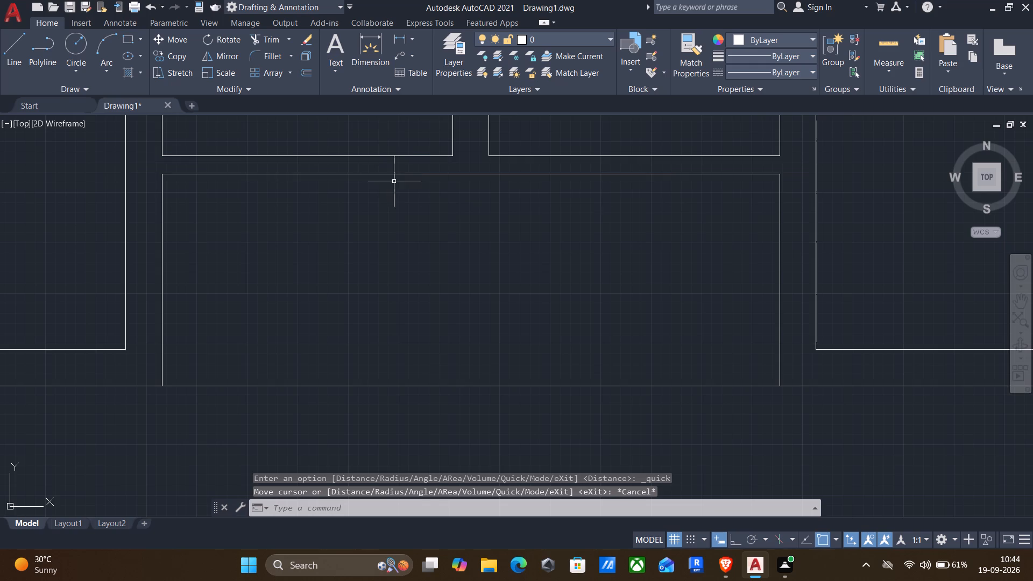
Erase the lower line of the 4.5" wall under the first narrow room.
scroll(396, 189, "down", 2)
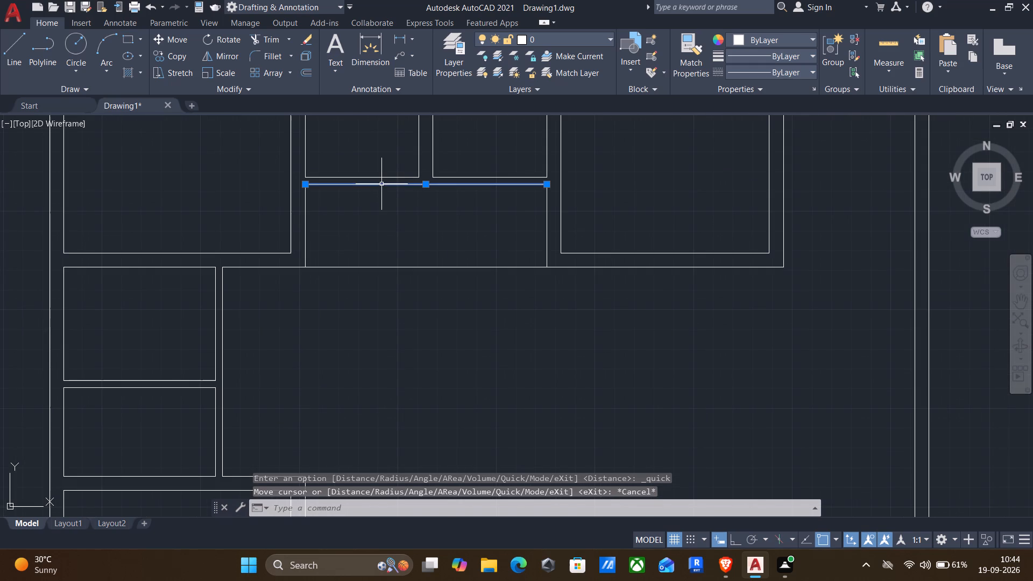
left_click(381, 184)
key("Delete")
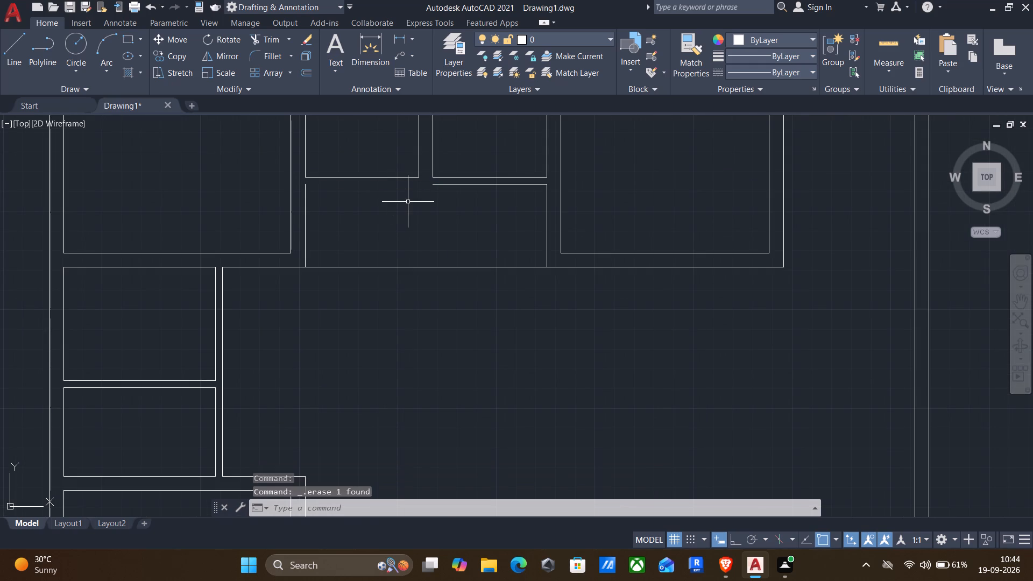
Offset the bottom line of the space beneath the narrow rooms upward by 4'2".
key("o")
key("Return")
left_click(430, 271)
left_click(438, 253)
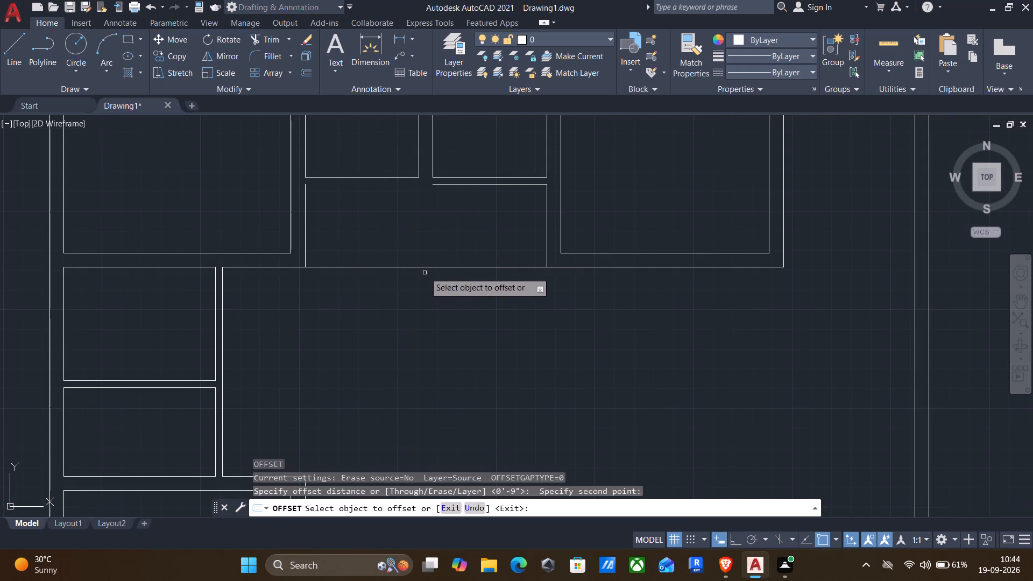
left_click(419, 267)
key("4")
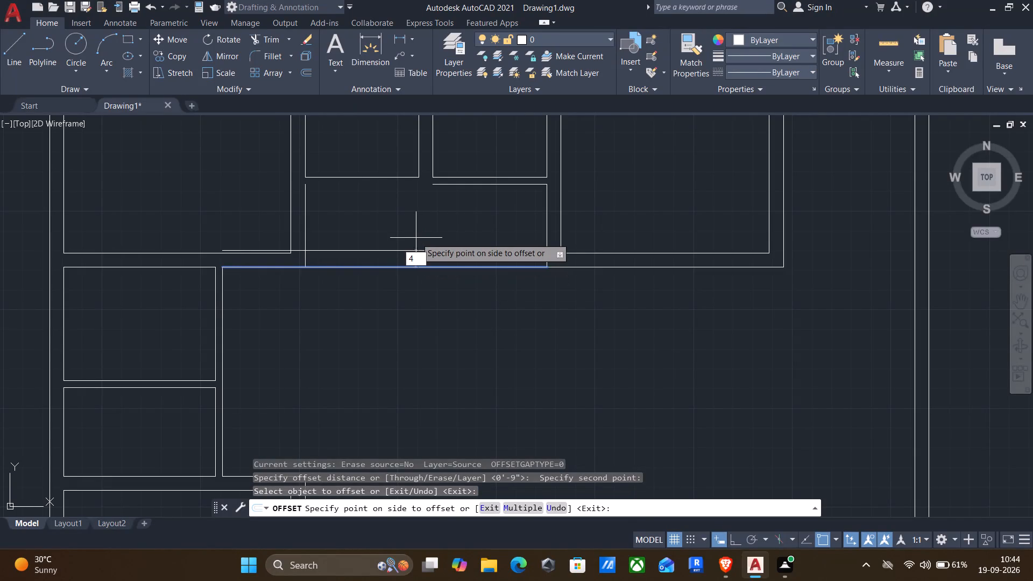
key("apostrophe")
type("2\"")
key("Return")
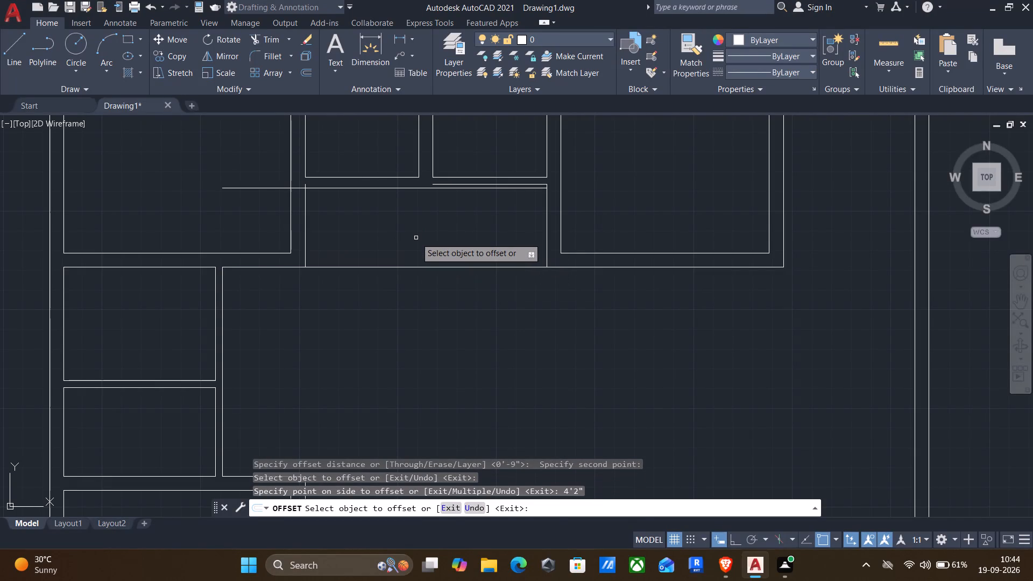
key("Escape")
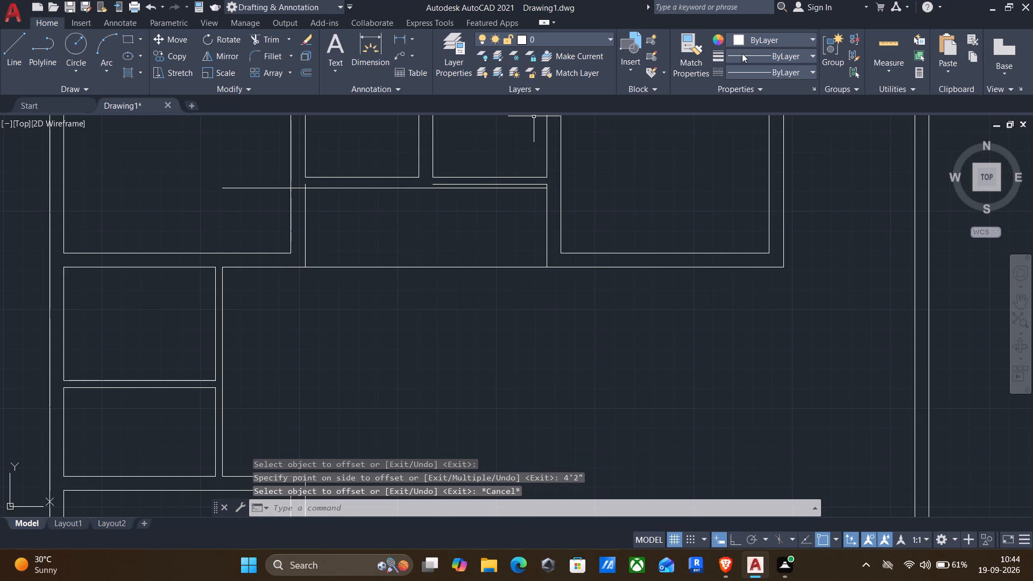
Check the dimensions around the narrow rooms and erase the remaining old wall line under the second narrow room.
left_click(881, 41)
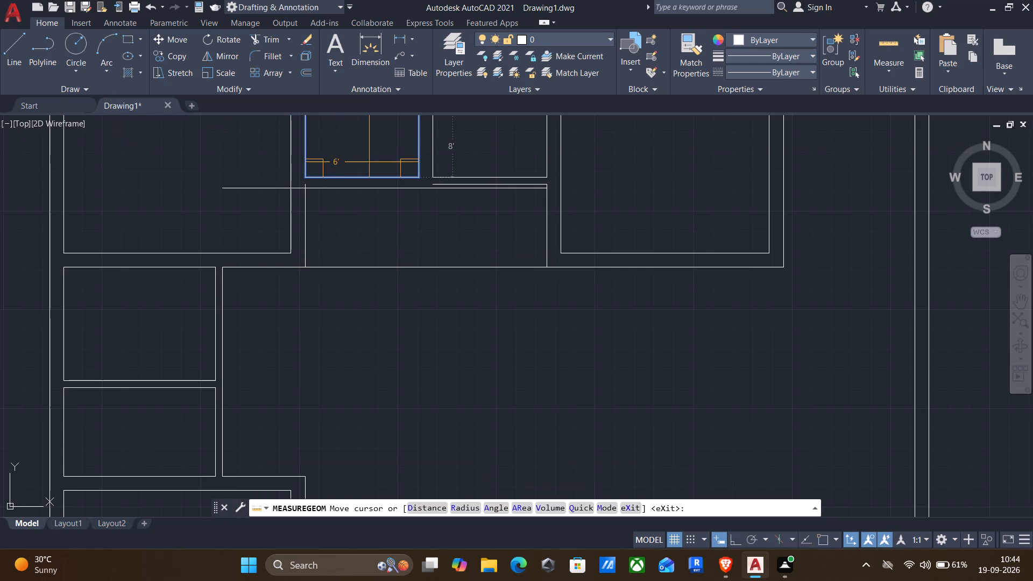
key("Escape")
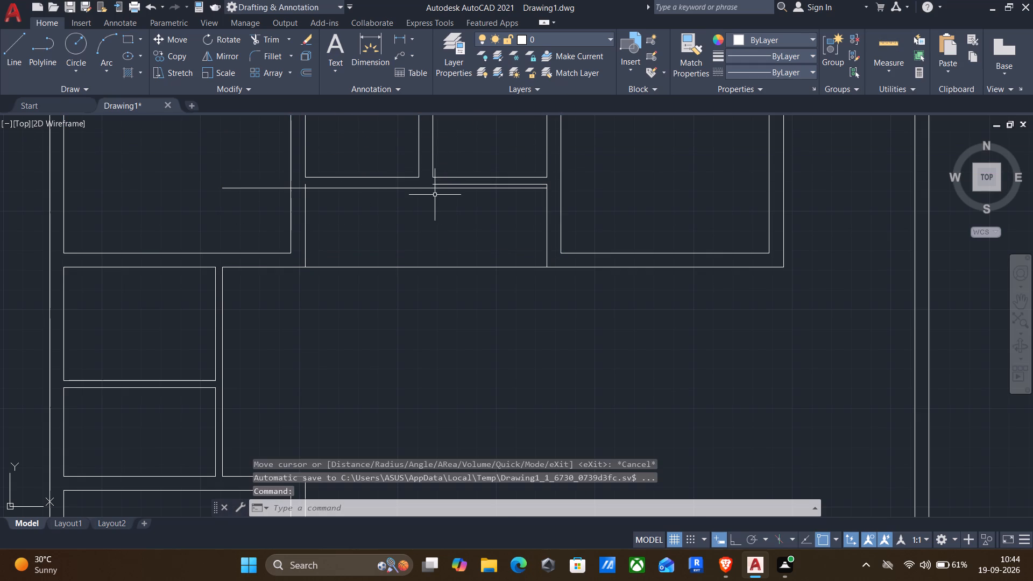
left_click(456, 186)
key("Delete")
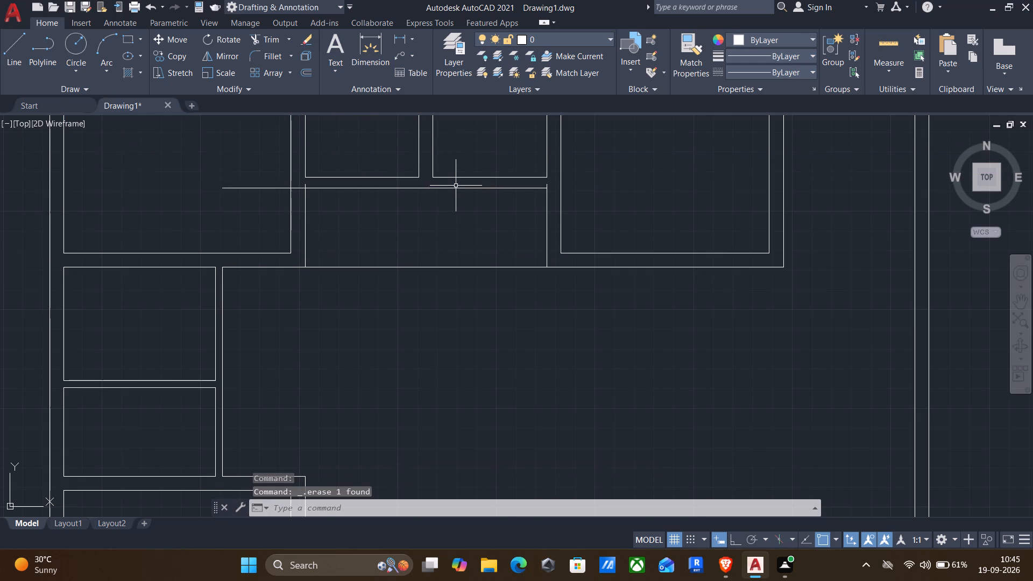
Fillet both ends of the offset line with the side wall lines of the space below into square corners.
key("f")
key("Return")
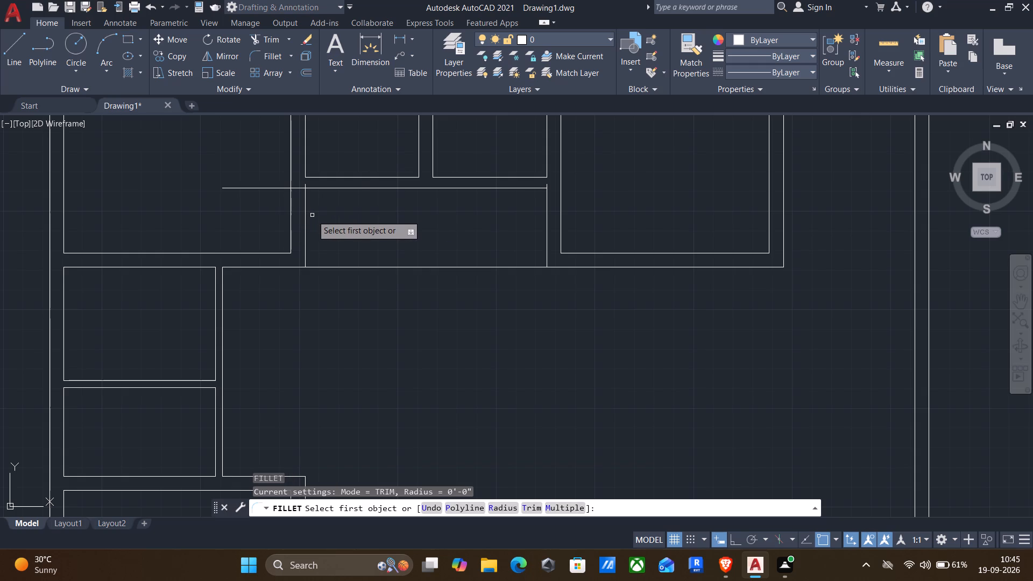
left_click(306, 204)
left_click(315, 189)
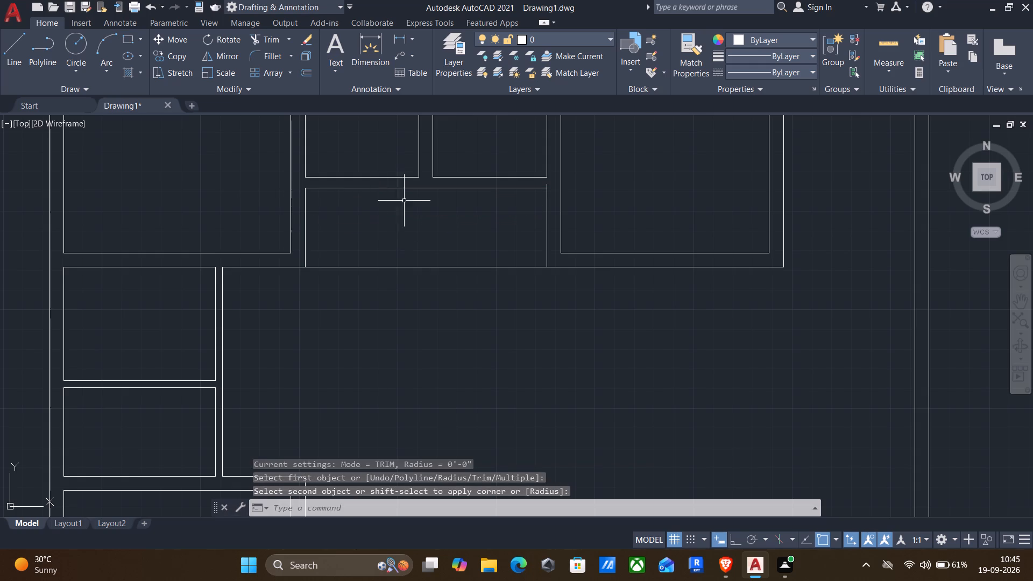
key("Return")
left_click(549, 212)
left_click(546, 209)
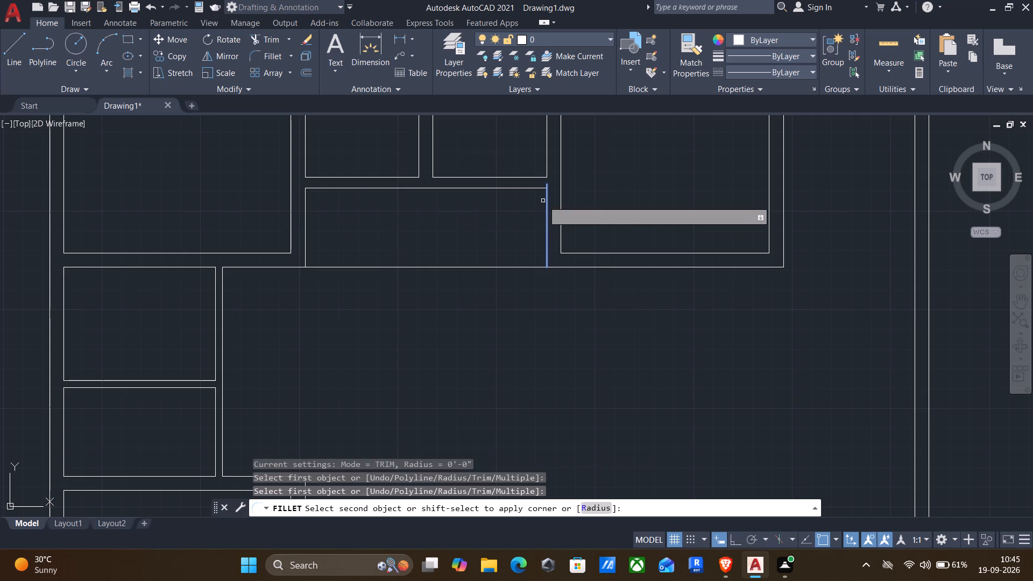
left_click(523, 187)
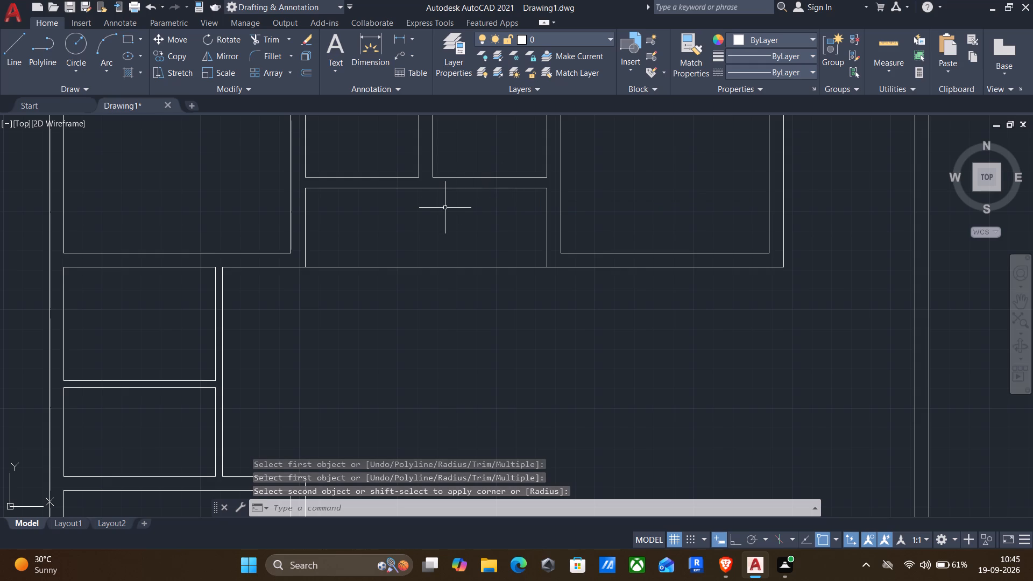
Extend both lines of the first partition down to the bottom line of the space beneath the narrow rooms.
type("ex")
key("Return")
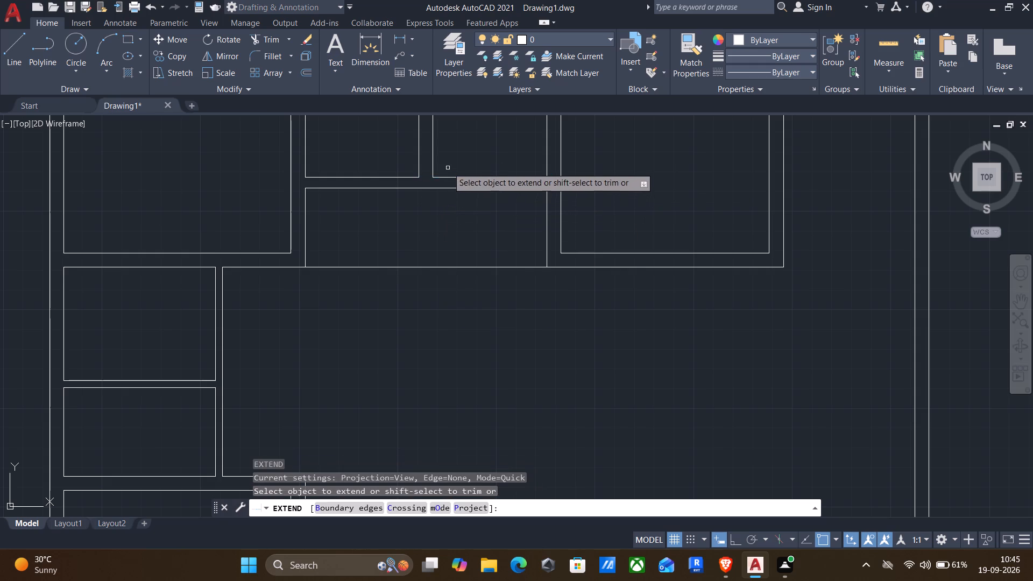
left_click_drag(448, 162, 381, 154)
left_click_drag(450, 154, 380, 151)
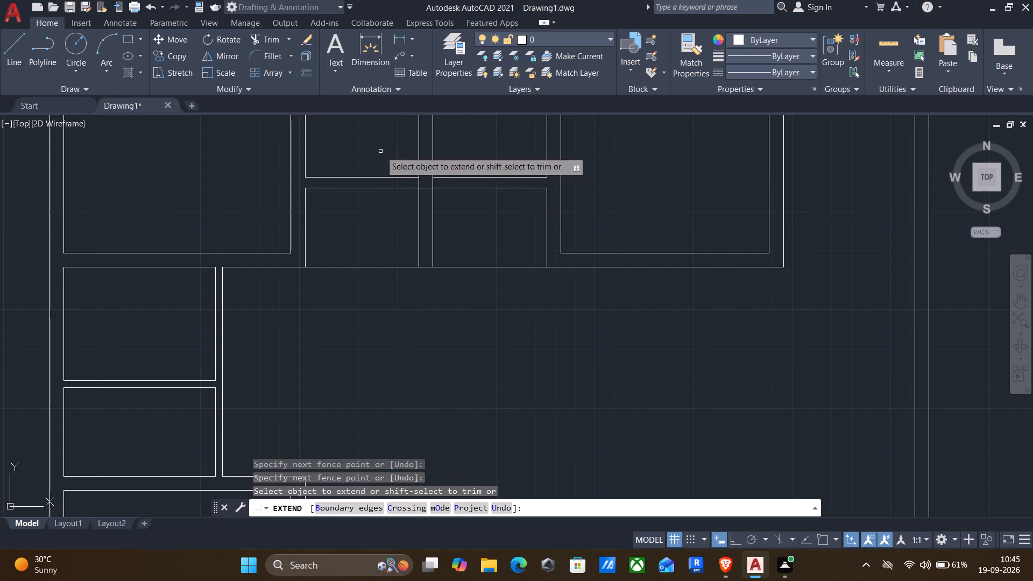
key("Escape")
Measure the compartment beneath the first narrow room.
left_click(918, 47)
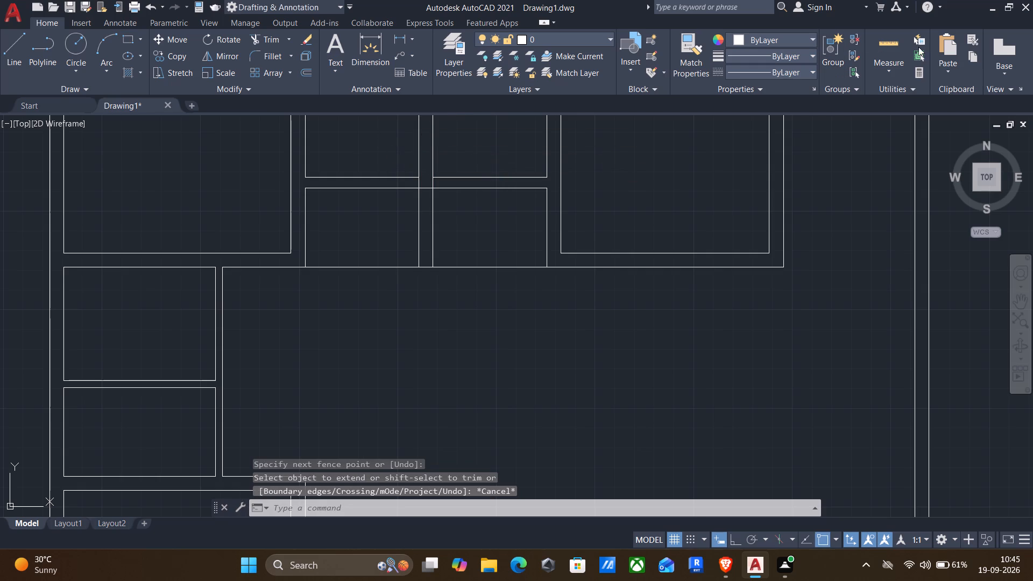
left_click(889, 42)
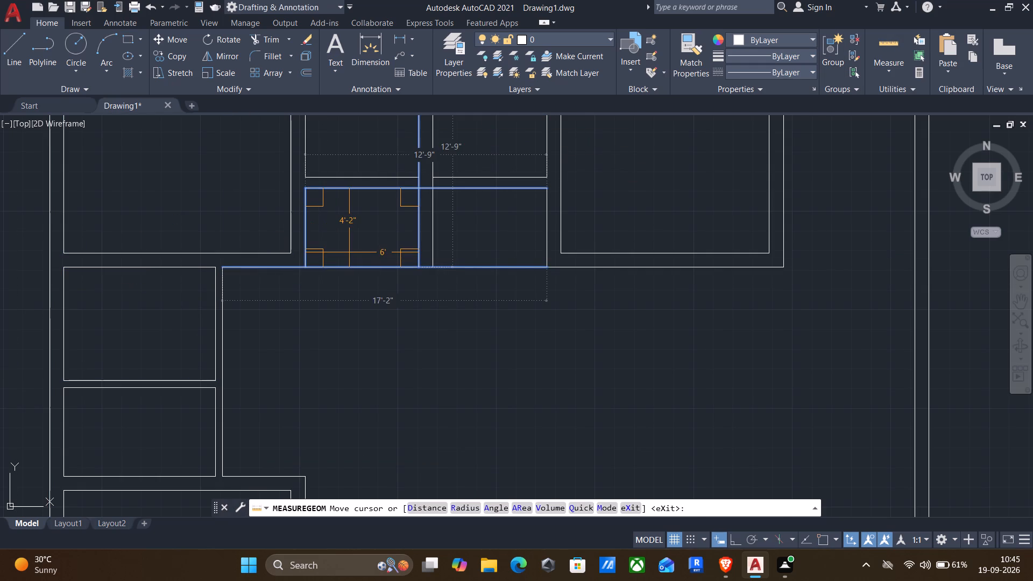
key("Escape")
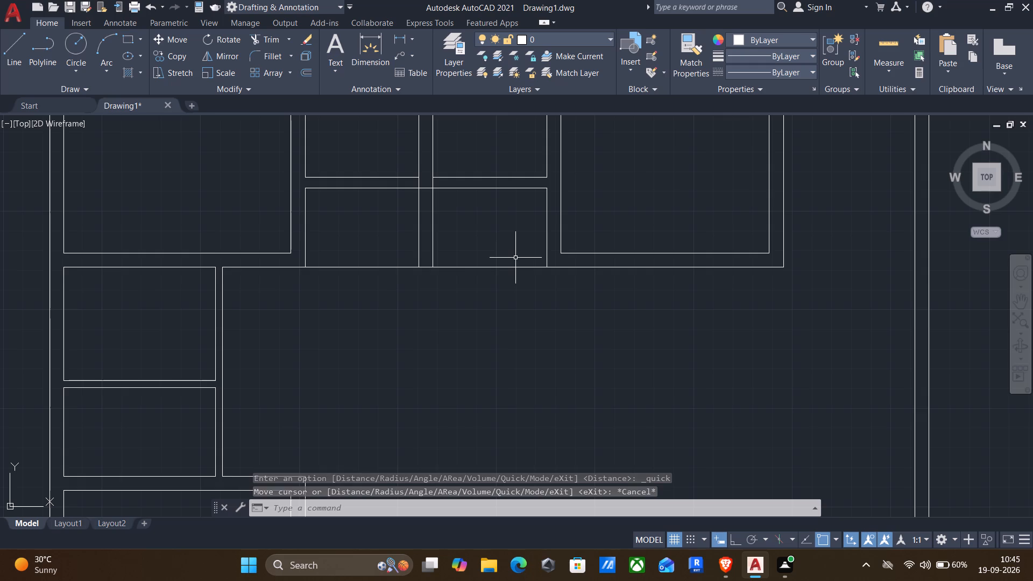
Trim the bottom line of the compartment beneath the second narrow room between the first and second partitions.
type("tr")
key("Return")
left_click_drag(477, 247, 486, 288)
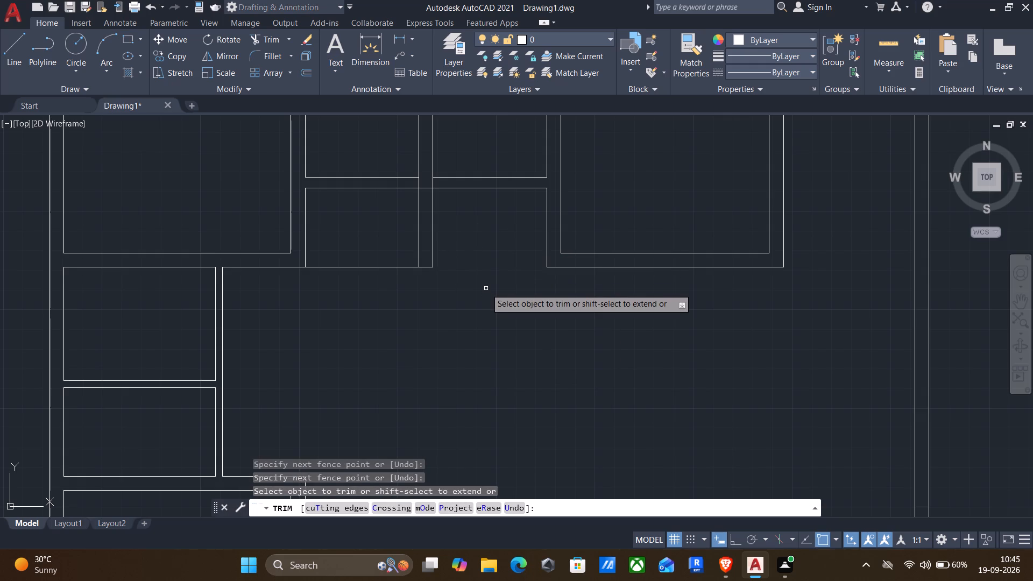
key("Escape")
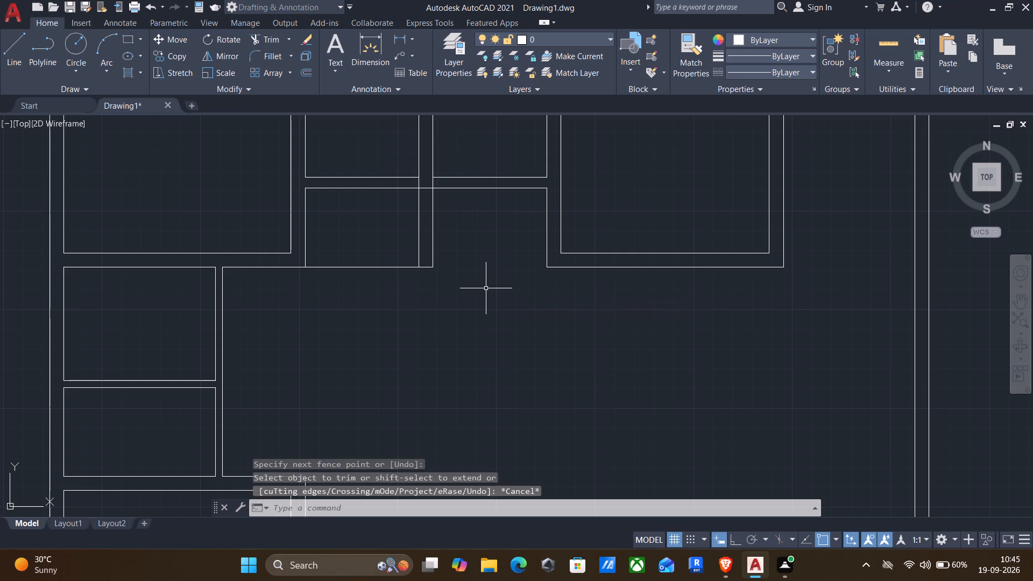
Extend both lines of the wide room's 9" lower wall across to the first partition's right line.
type("ex")
key("Return")
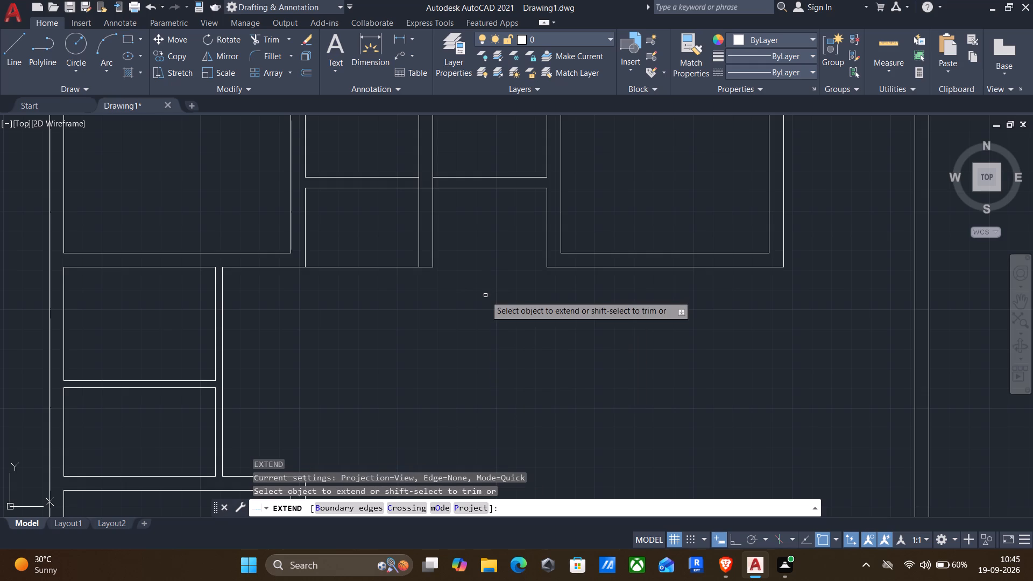
left_click_drag(588, 237, 589, 247)
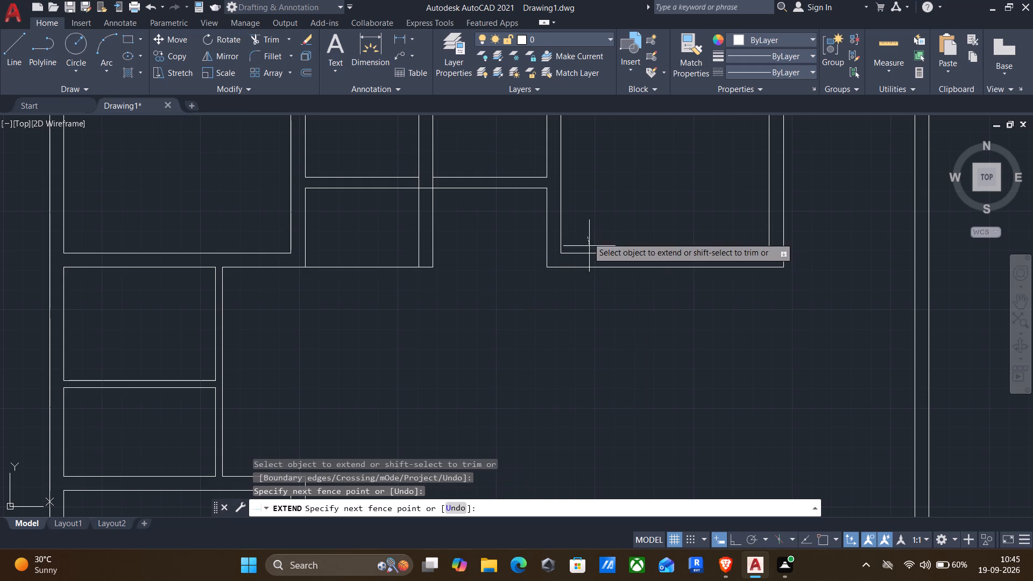
left_click_drag(589, 247, 585, 289)
left_click(573, 254)
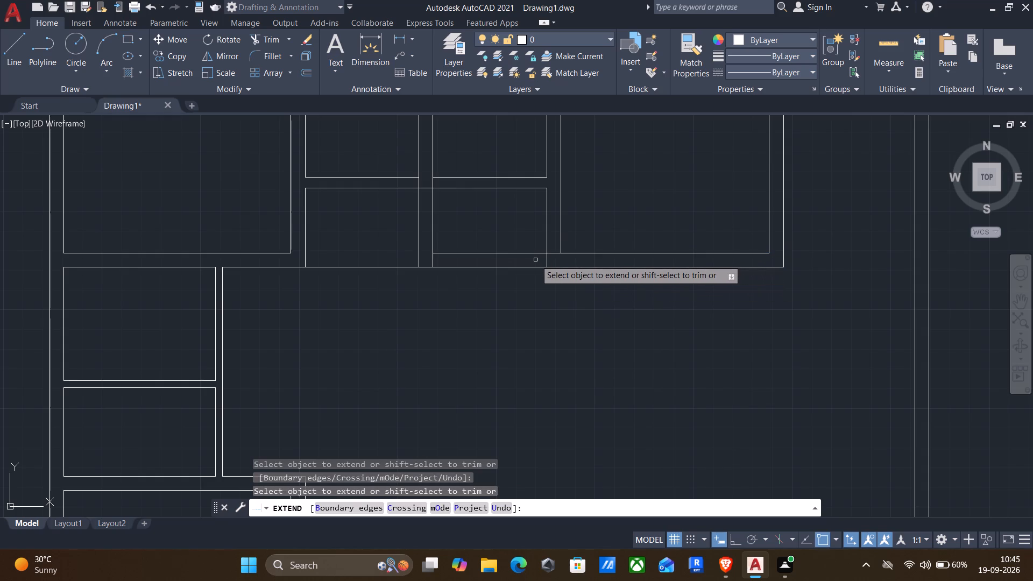
Trim the first and second partition lines crossing the 9" lower wall, and its inner line between the second partition's lines.
key("Escape")
type("tr")
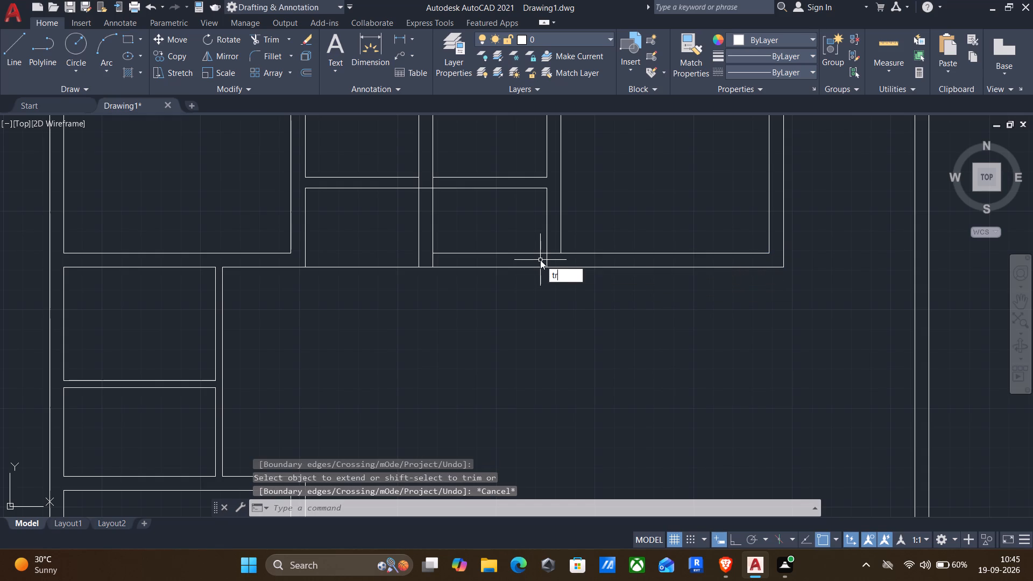
key("Return")
scroll(539, 260, "up", 2)
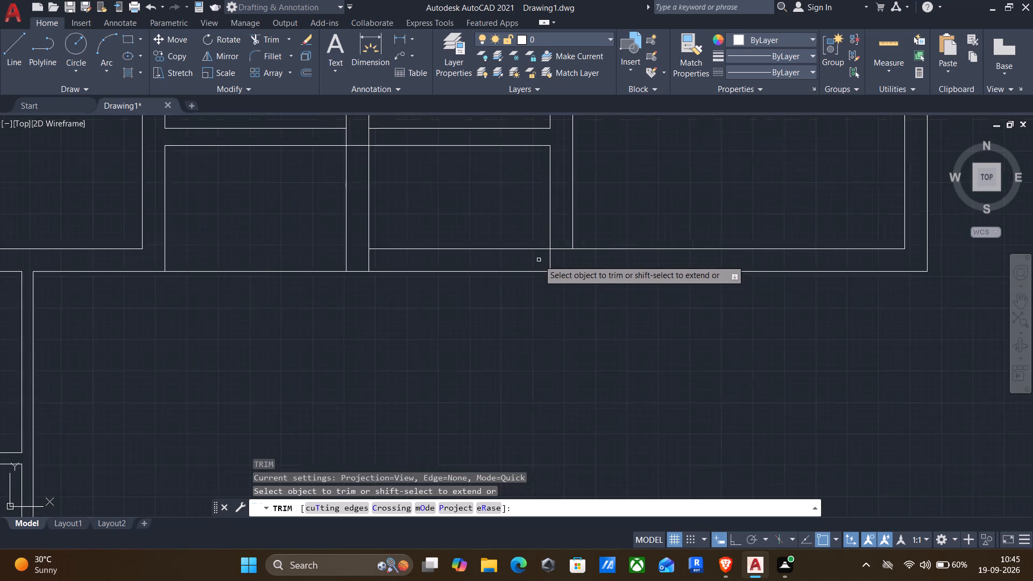
left_click_drag(561, 254, 540, 257)
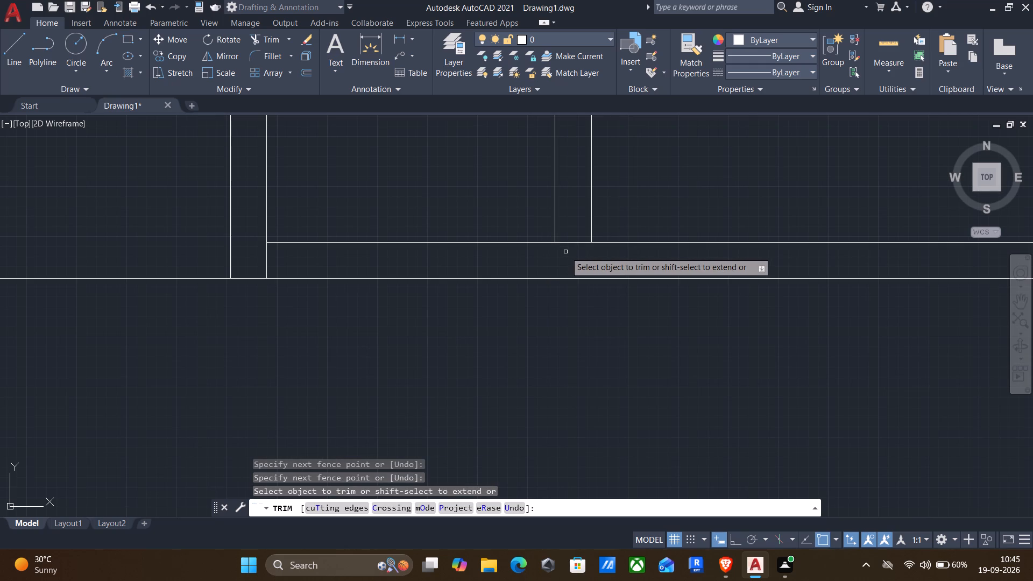
left_click_drag(576, 237, 572, 252)
left_click_drag(257, 256, 266, 256)
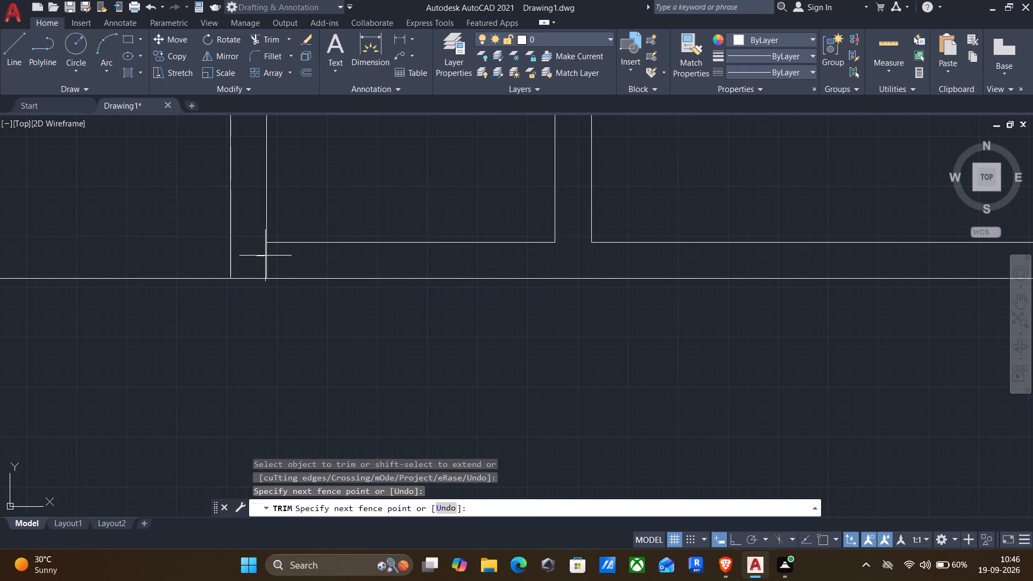
left_click_drag(266, 256, 272, 256)
scroll(271, 258, "down", 2)
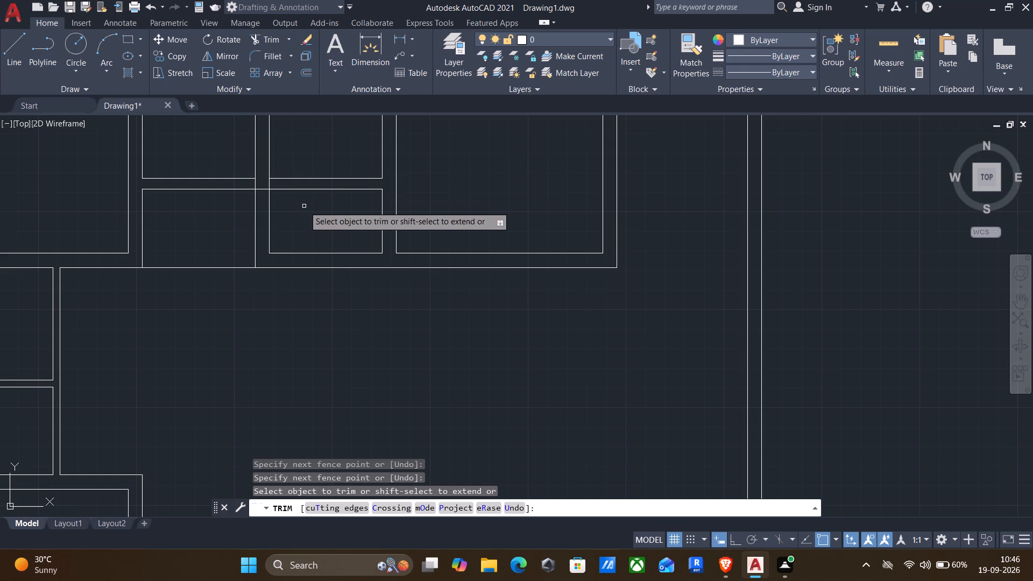
Trim the overlapping lines where the first partition crosses the wall between the narrow rooms and the compartments.
scroll(263, 190, "up", 3)
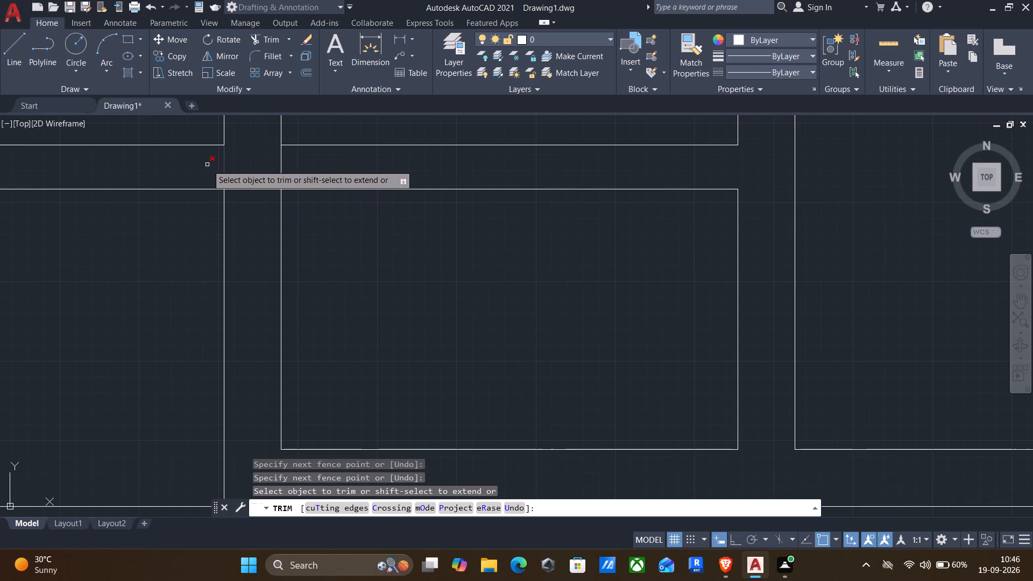
left_click_drag(203, 166, 303, 180)
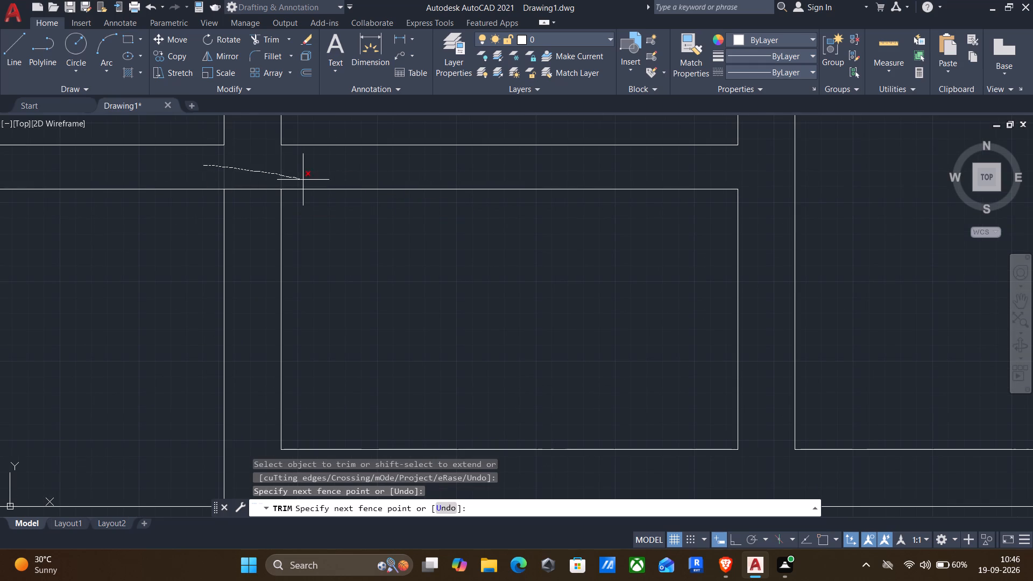
left_click_drag(303, 180, 268, 218)
scroll(266, 236, "down", 3)
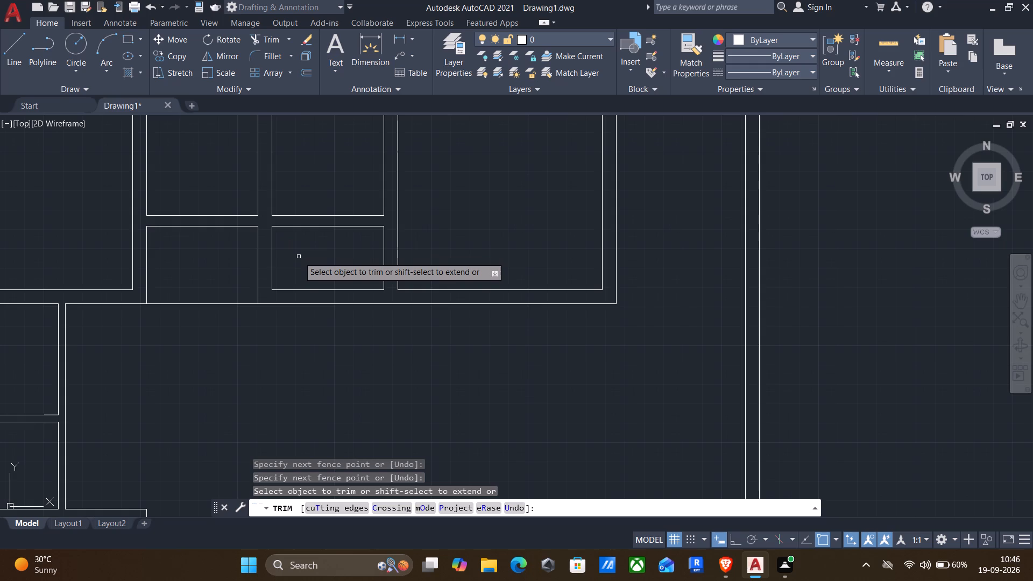
key("Escape")
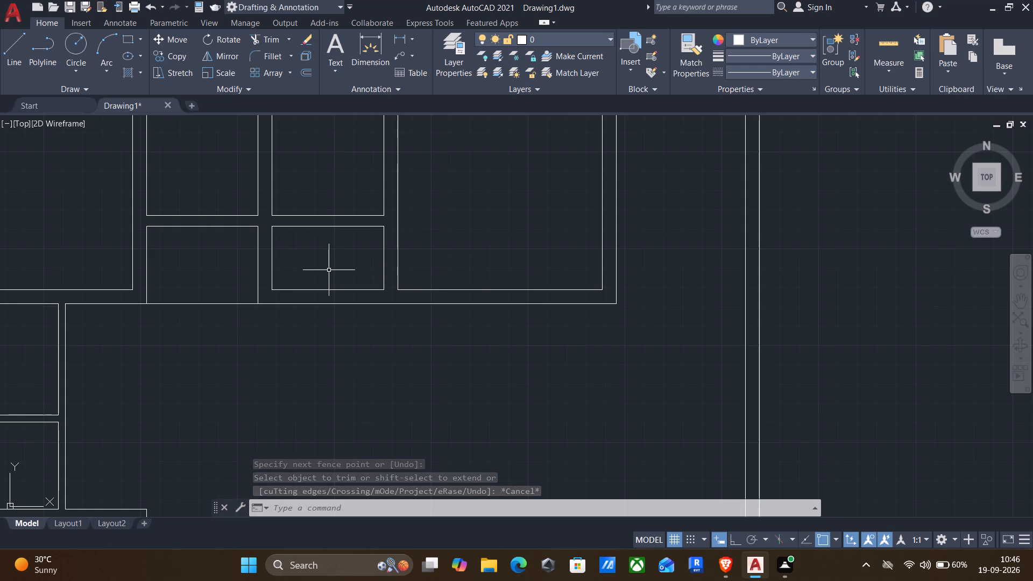
Measure the open area below the top-wall rooms.
scroll(315, 295, "down", 2)
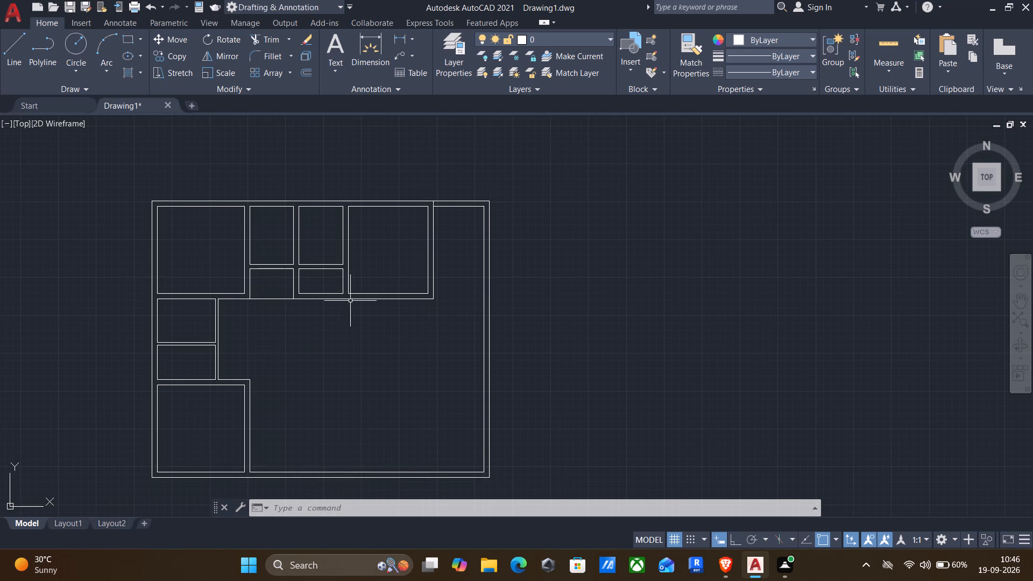
scroll(314, 362, "up", 1)
middle_click_drag(312, 365, 328, 362)
scroll(328, 362, "down", 1)
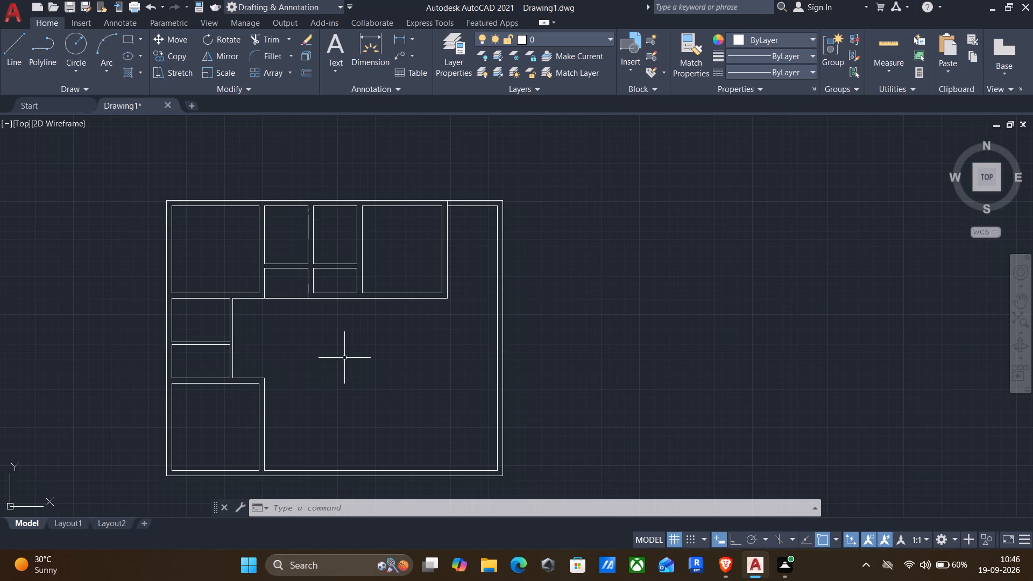
scroll(268, 217, "up", 1)
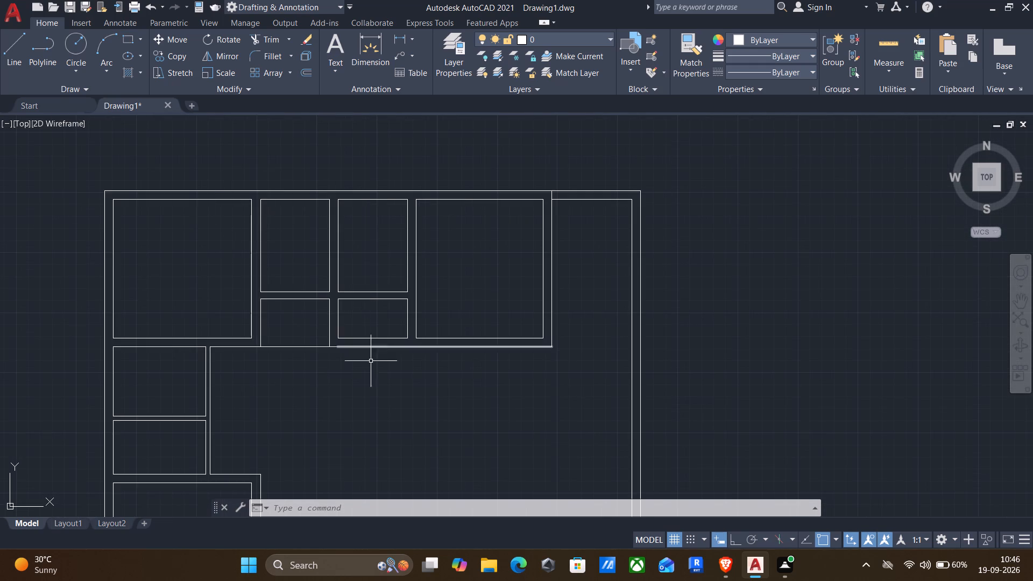
scroll(366, 358, "down", 2)
middle_click_drag(365, 371, 447, 284)
scroll(442, 284, "up", 1)
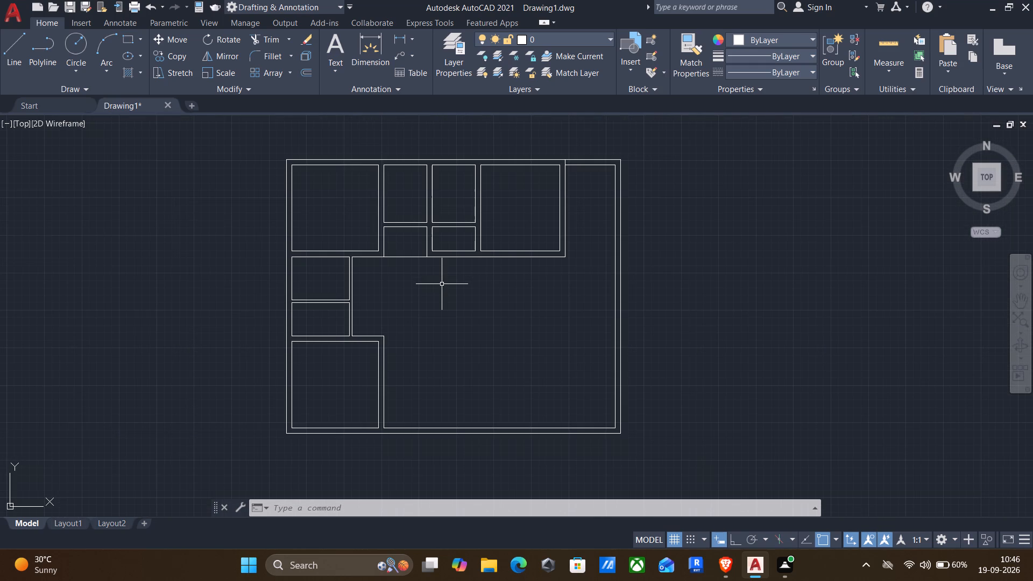
left_click(888, 38)
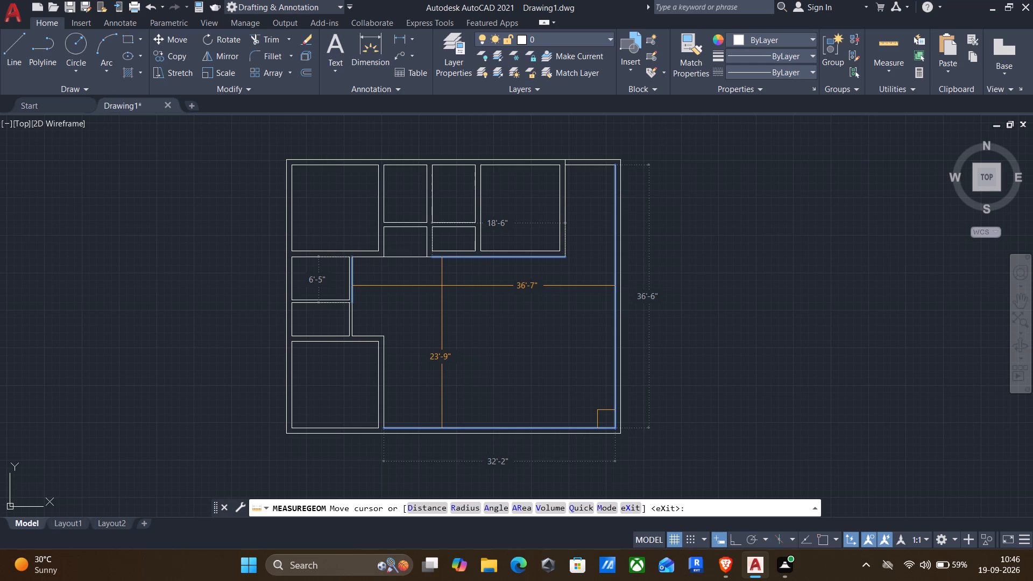
key("Escape")
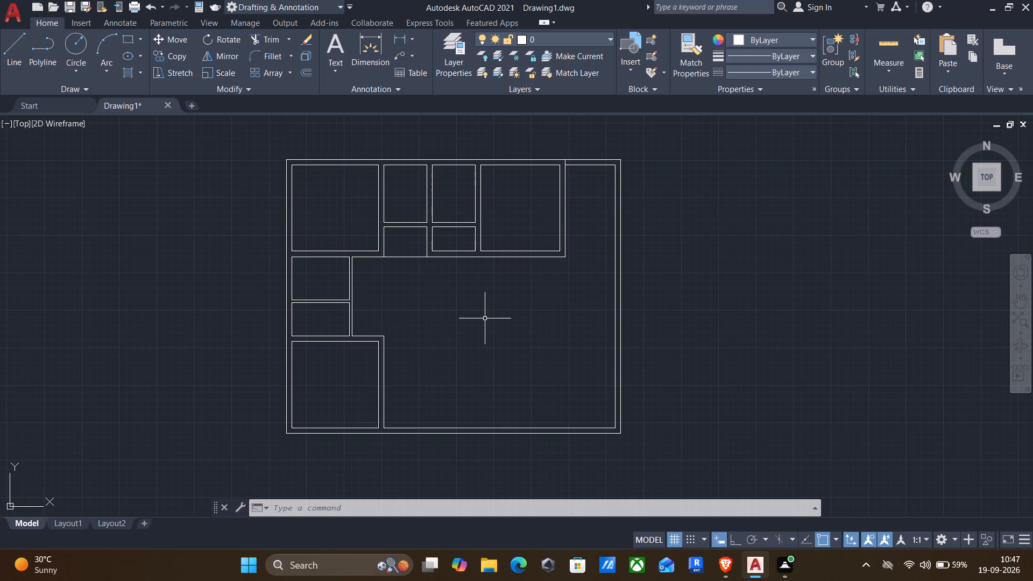
Offset the bottom line beneath the first narrow room's compartment 11' down into the open area.
key("o")
key("Return")
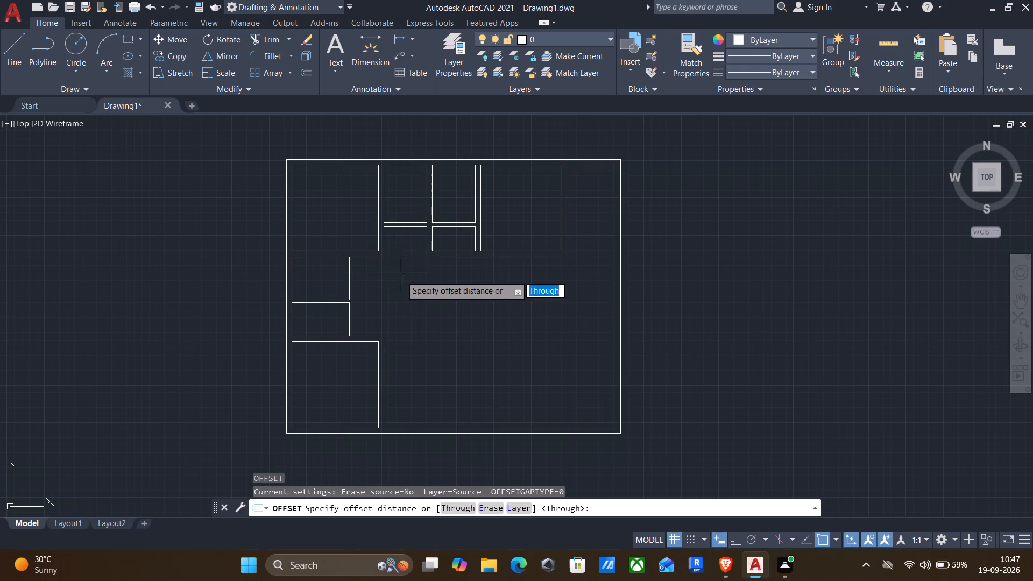
left_click(403, 263)
left_click(415, 311)
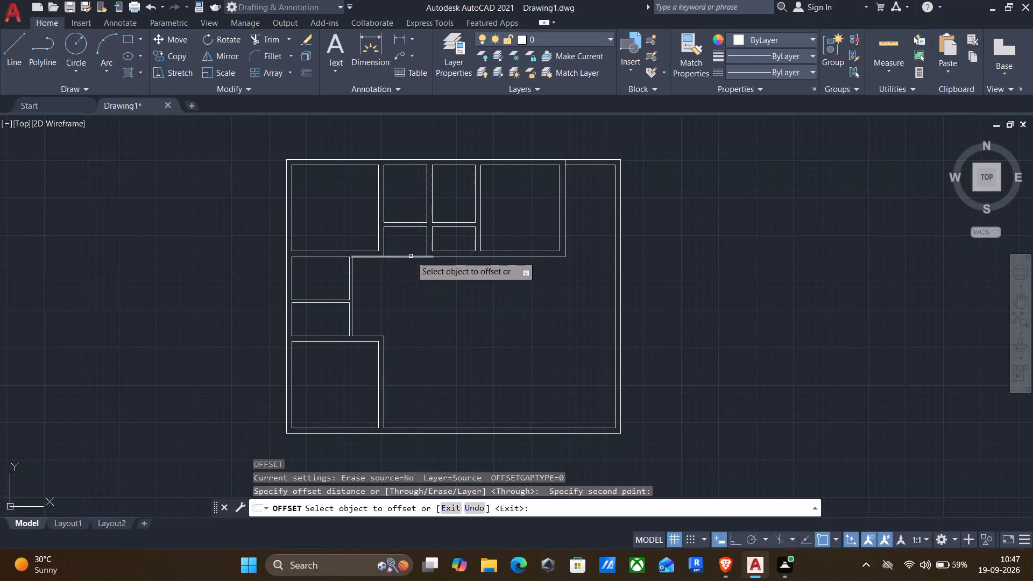
left_click(409, 257)
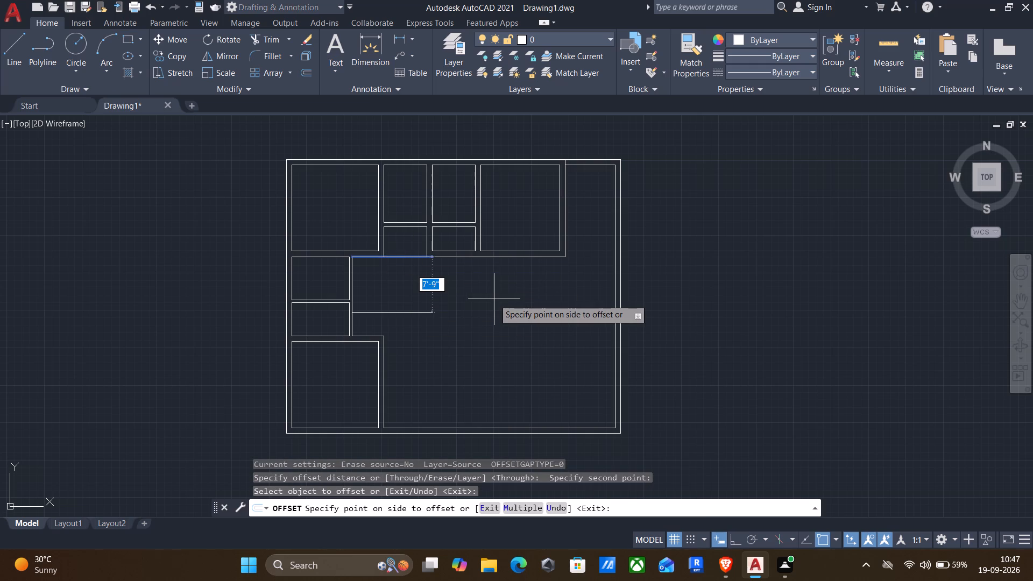
type("11'")
key("Return")
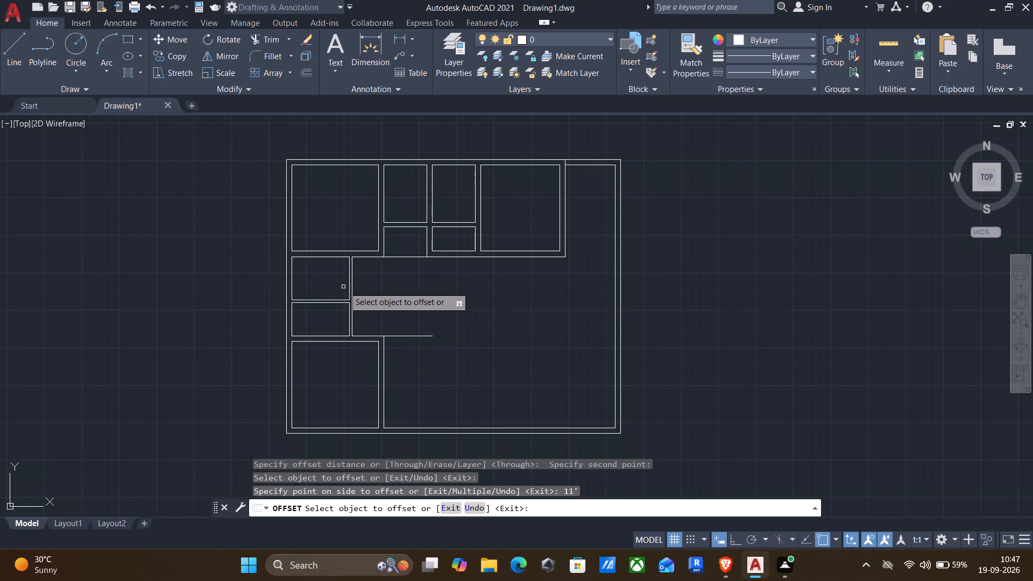
key("Escape")
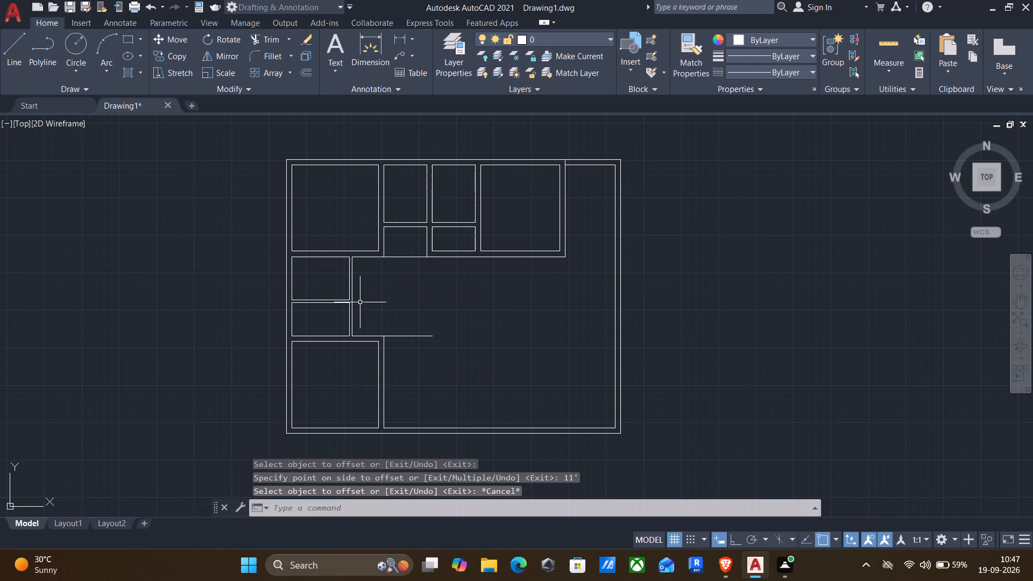
Join the vertical line segments along the open-area side of the two small left-side rooms.
scroll(328, 298, "up", 3)
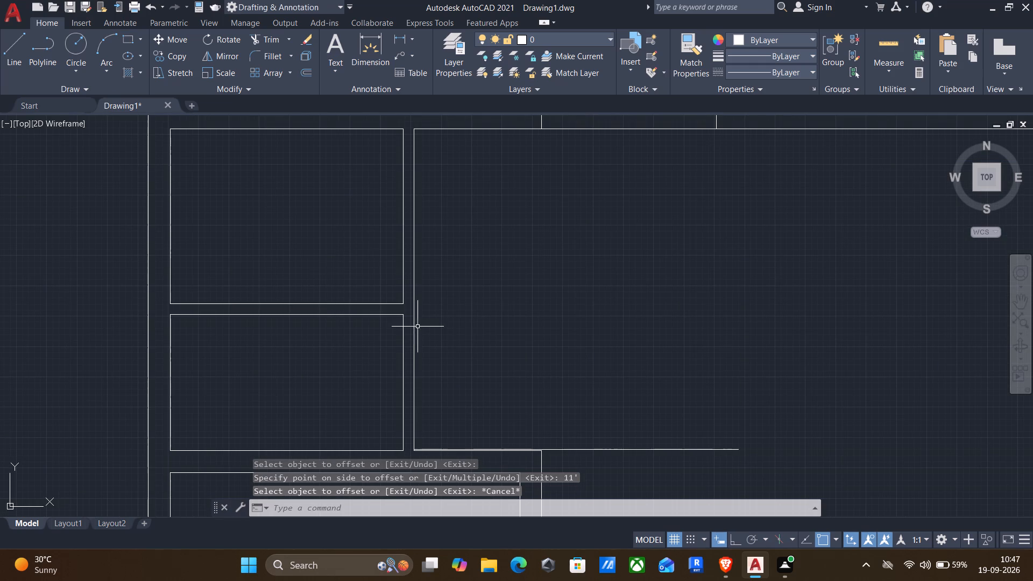
left_click(436, 338)
left_click(412, 237)
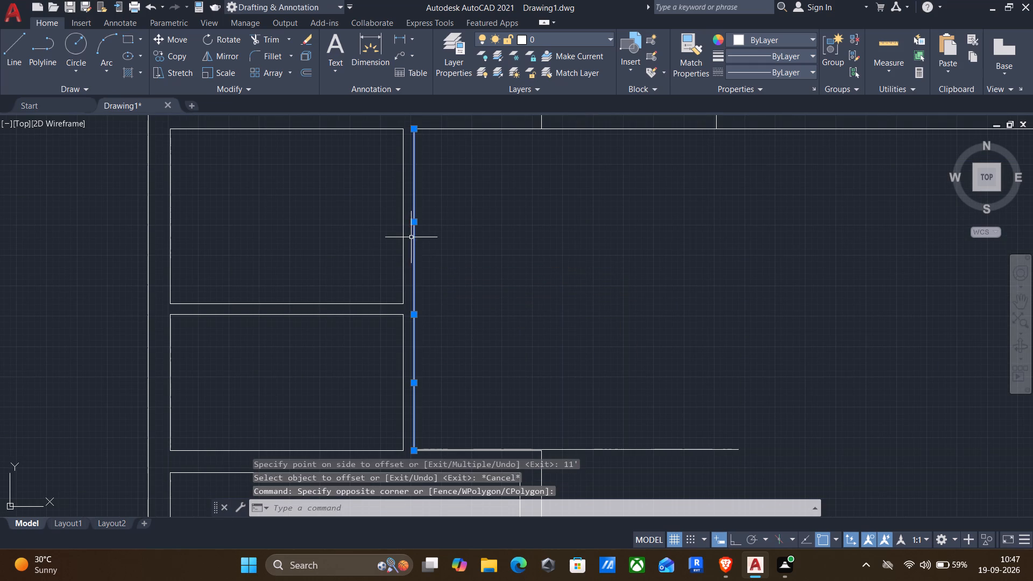
key("j")
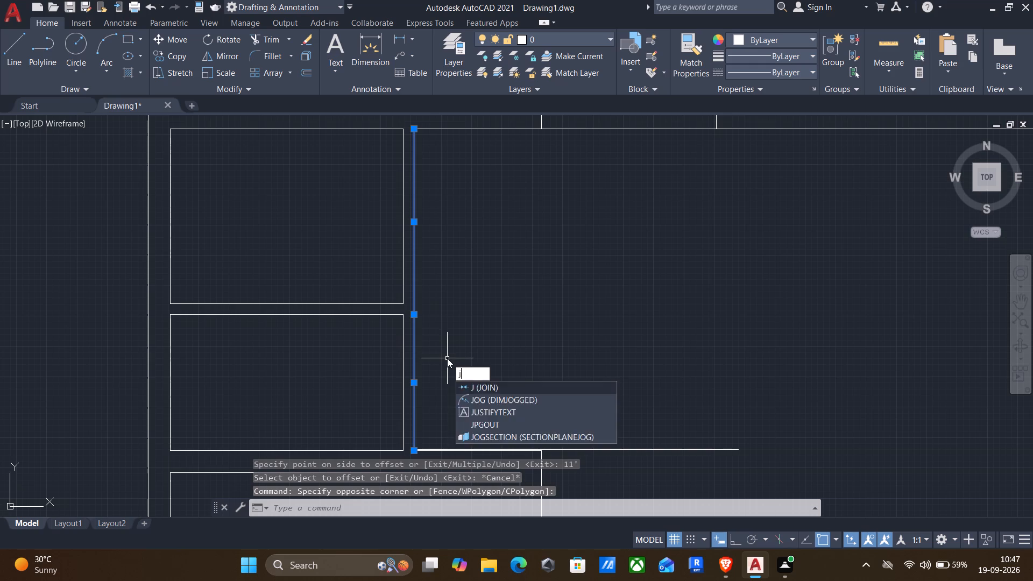
key("Return")
Offset the joined vertical line beside the small left-side rooms 14'6" to the right.
key("o")
key("Return")
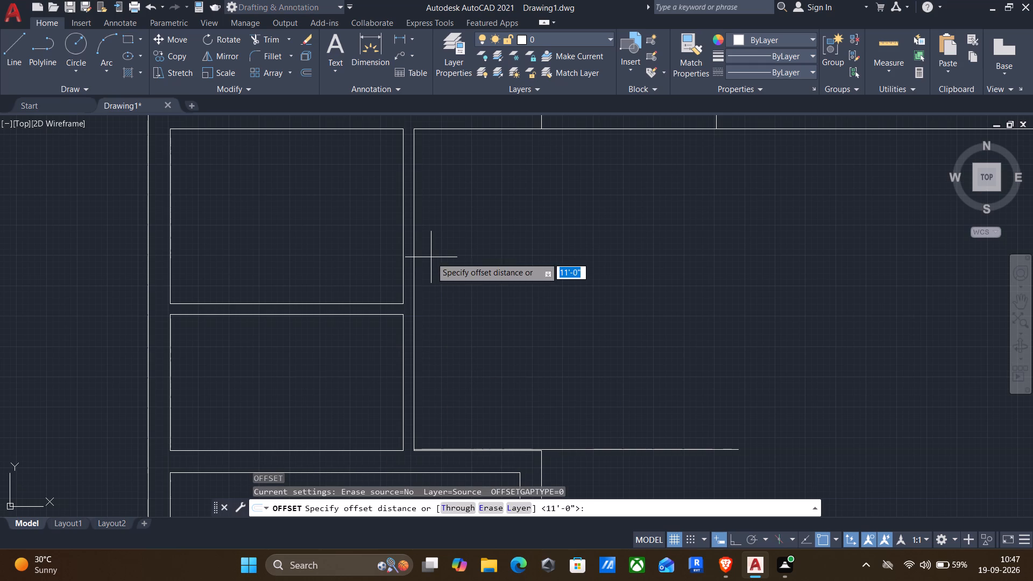
left_click(426, 282)
left_click(456, 283)
left_click(413, 293)
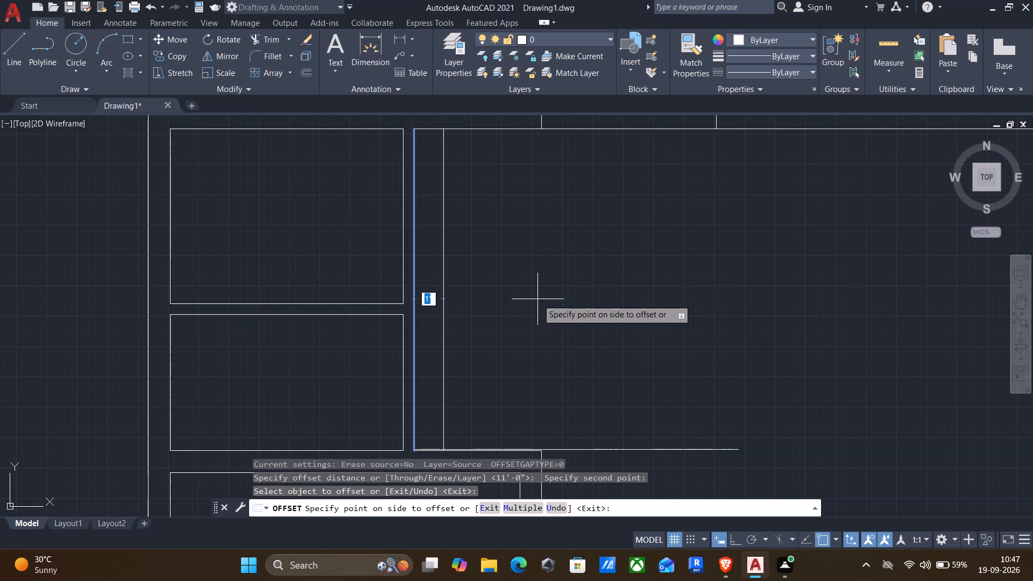
type("14'6\"")
key("Return")
scroll(537, 299, "down", 2)
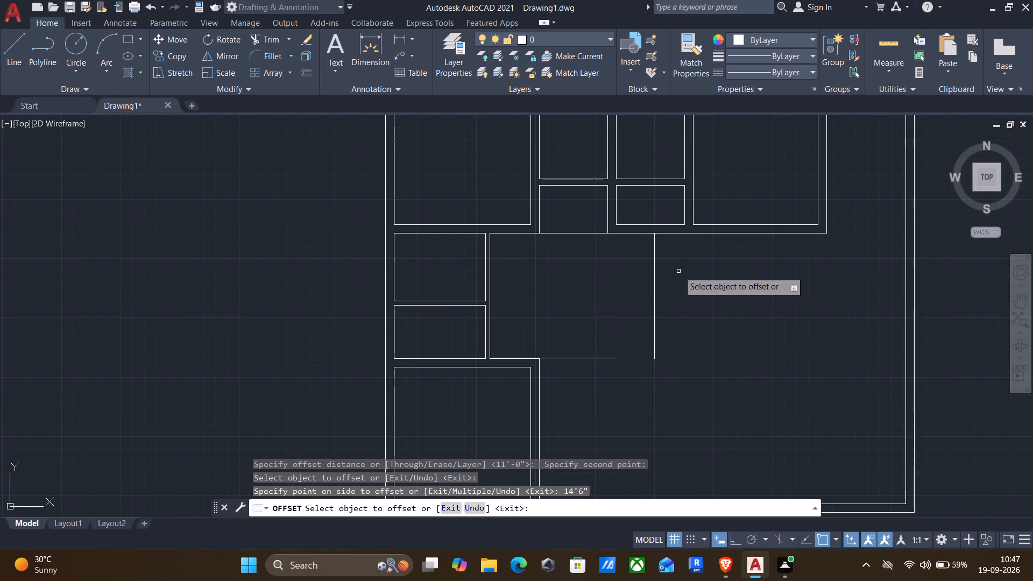
Offset the new vertical line 13'10" to the right, and add a second line 9" beyond that copy.
left_click(656, 292)
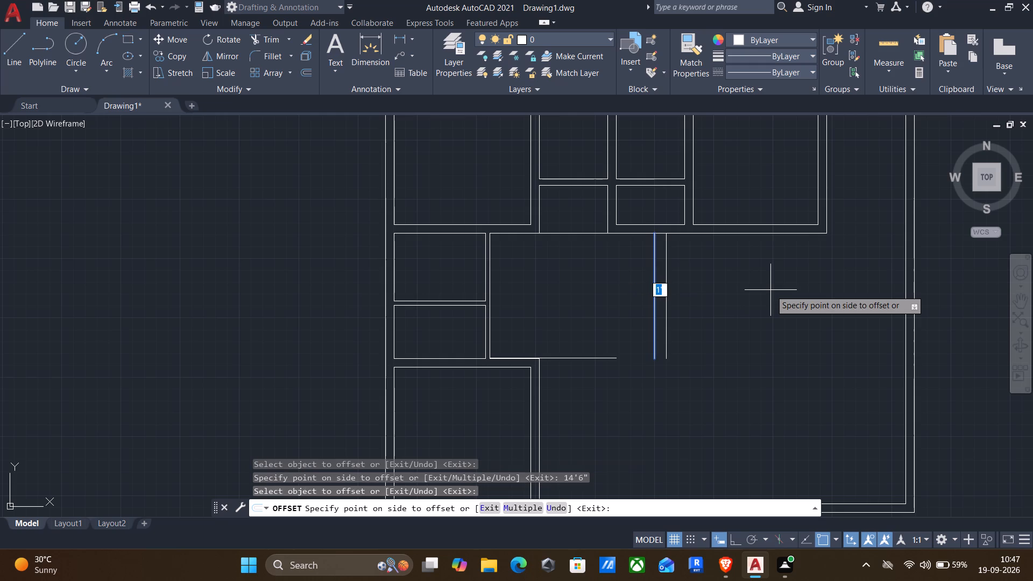
type("13'10")
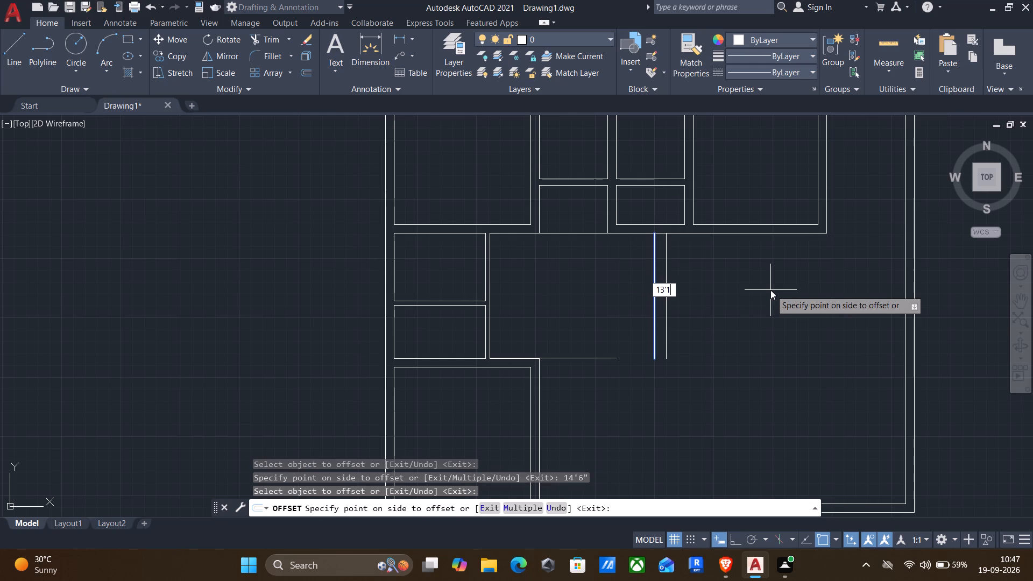
key("shift+quotedbl")
key("Return")
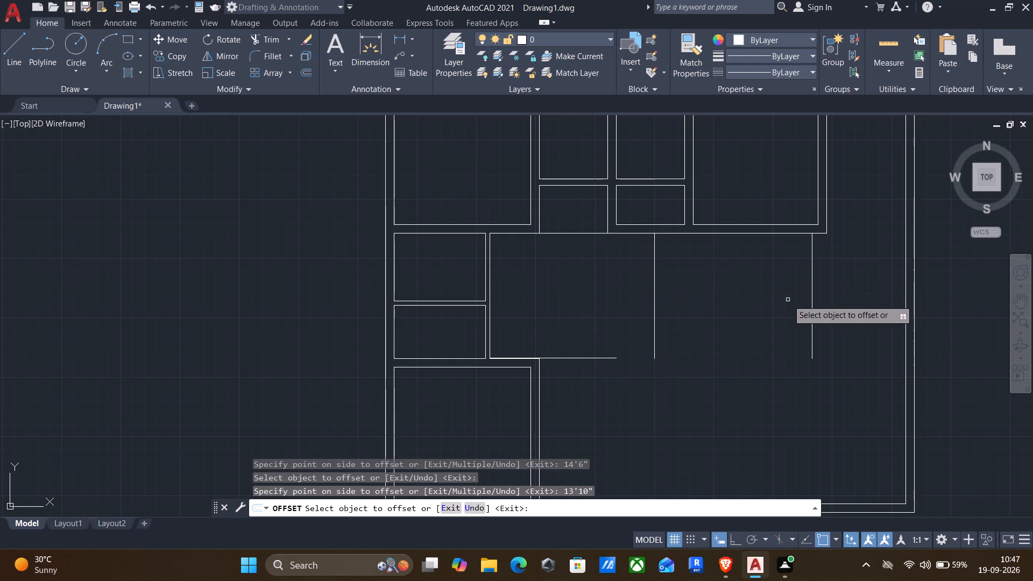
left_click(814, 285)
type("9\"")
key("Return")
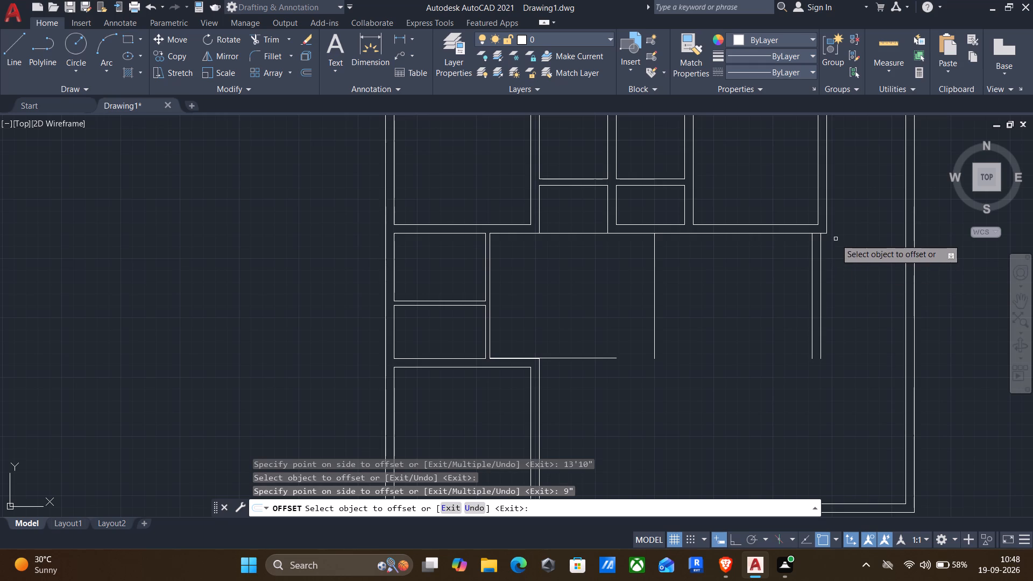
key("Escape")
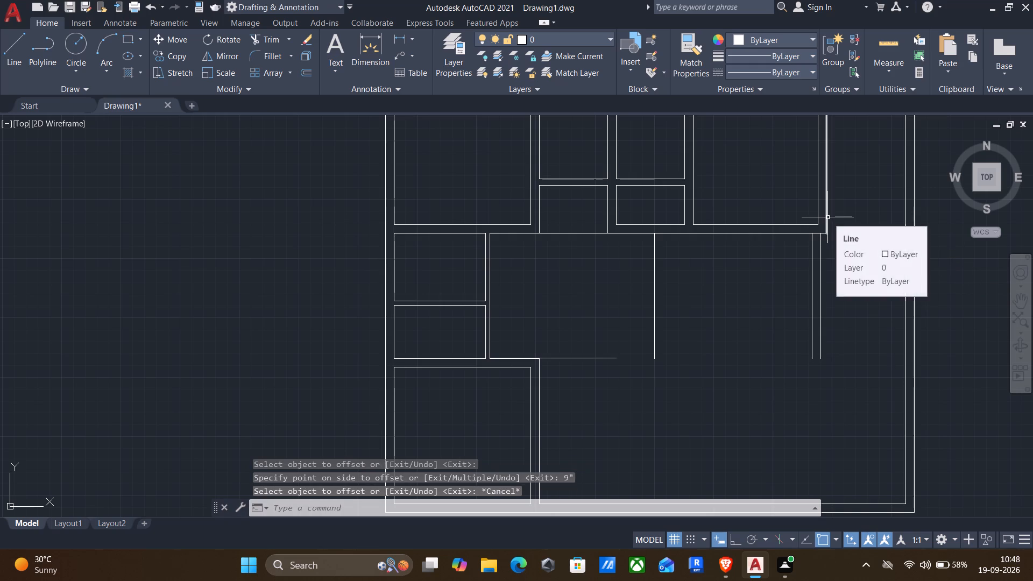
Extend both lines of the wide room's right wall down to the inner line of the bottom outer wall.
type("ex")
key("Return")
left_click(827, 217)
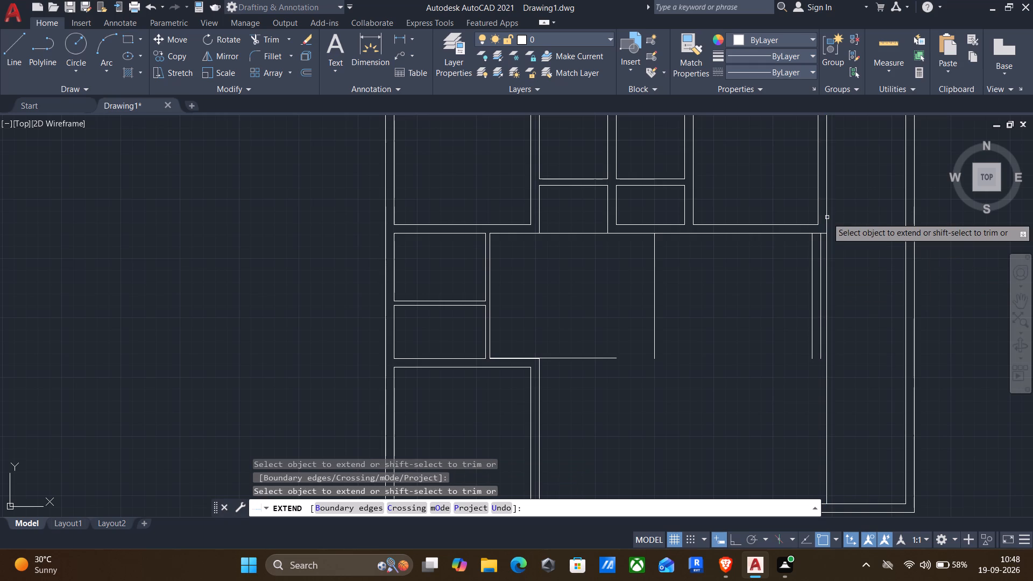
left_click(819, 192)
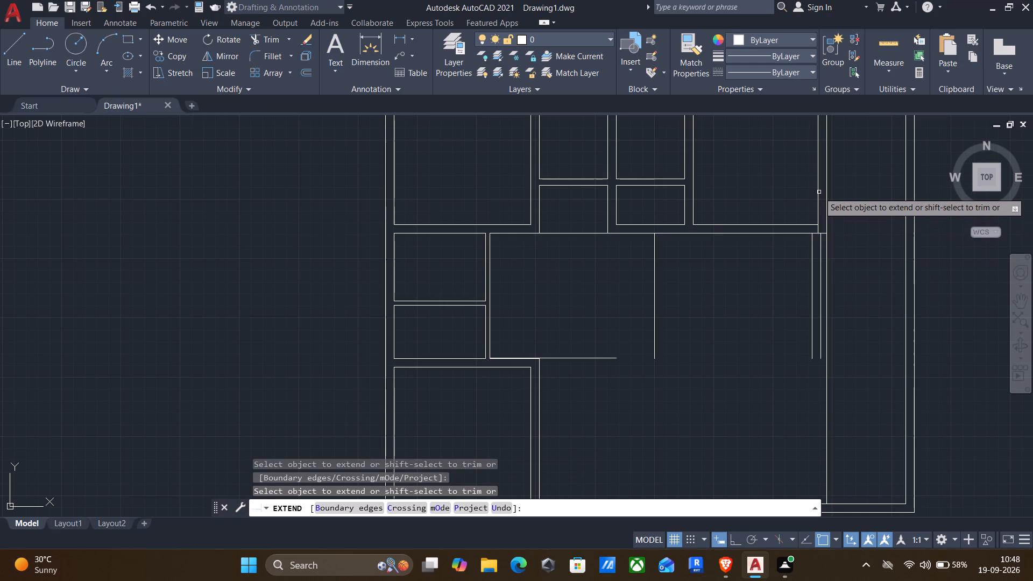
left_click(819, 192)
key("Escape")
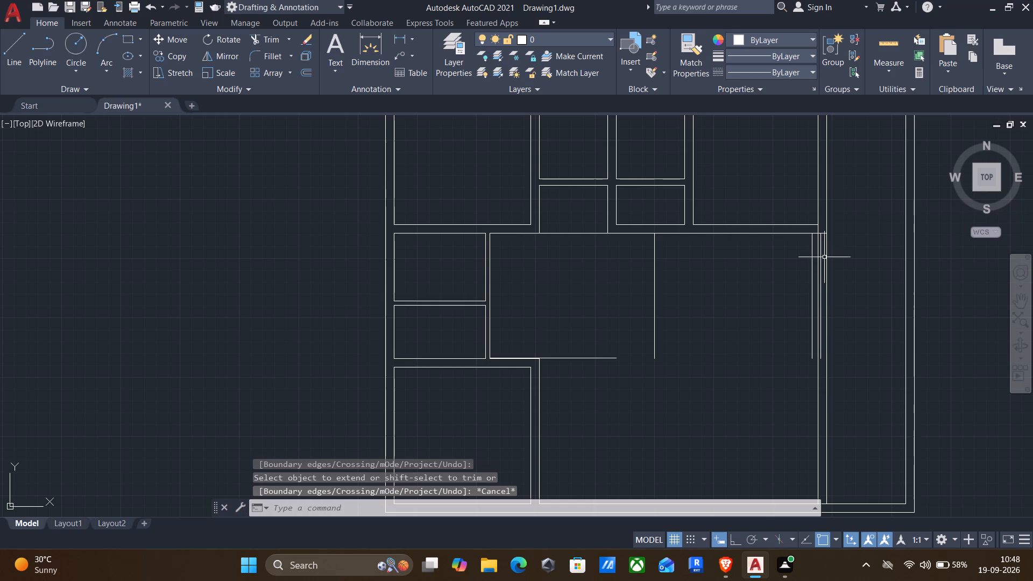
Delete the two short leftover vertical lines beside the extended right wall of the open central area.
left_click(821, 267)
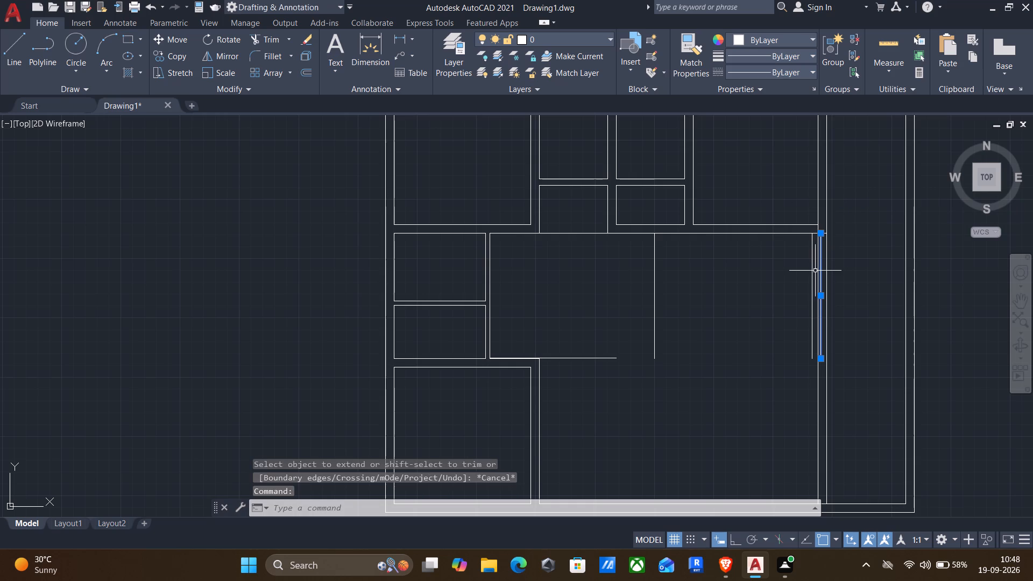
left_click(811, 272)
key("Delete")
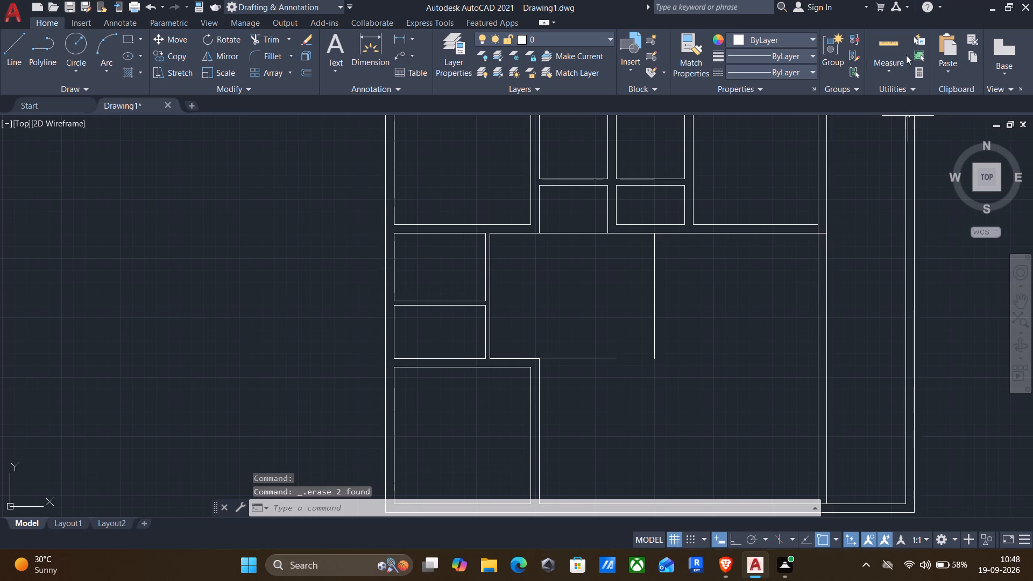
Quick-measure the open central area, the top-right and bottom-left rooms, and the central space beside the small left-side rooms.
left_click(897, 42)
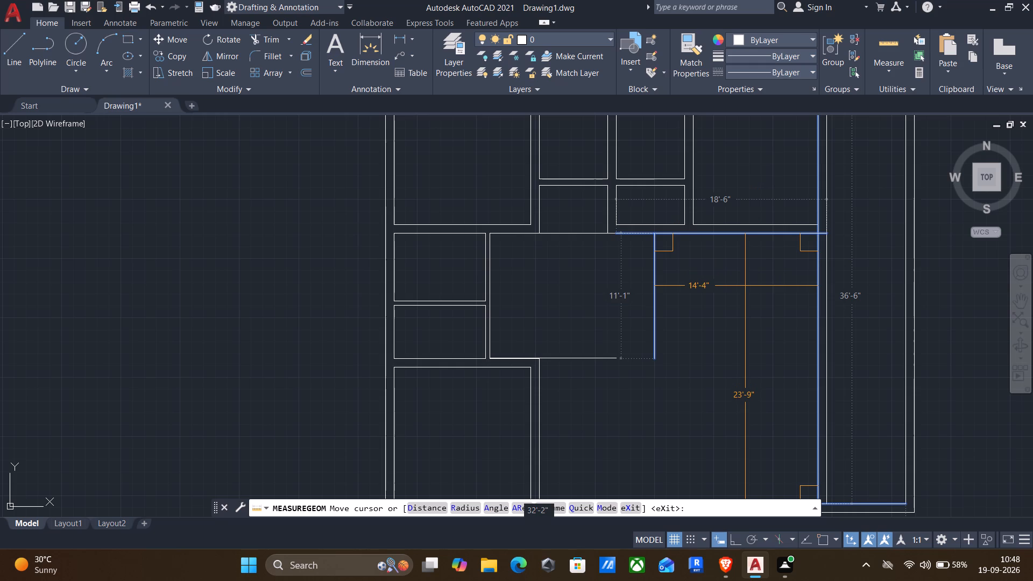
scroll(746, 290, "down", 2)
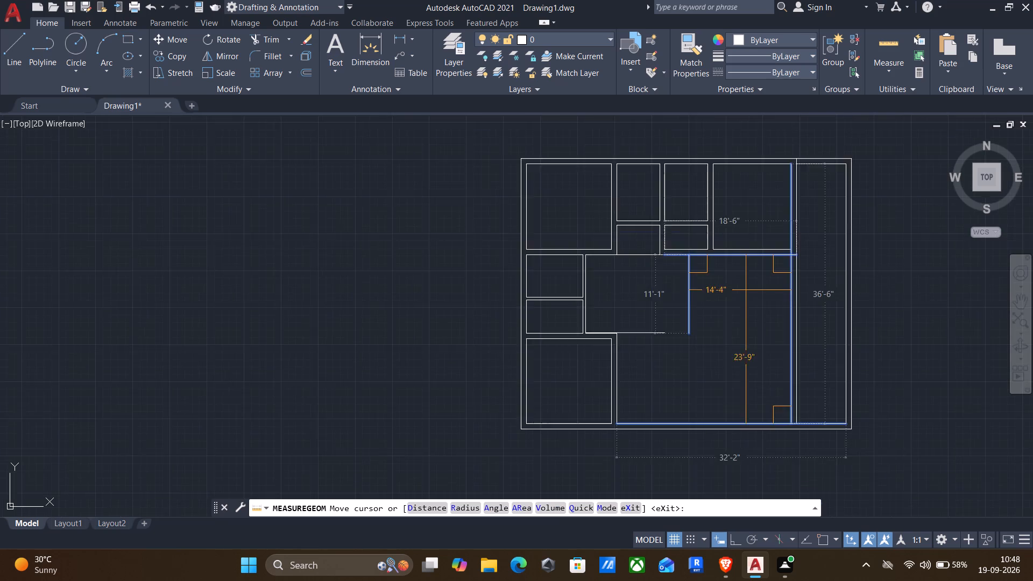
middle_click_drag(747, 294, 758, 339)
scroll(762, 337, "up", 1)
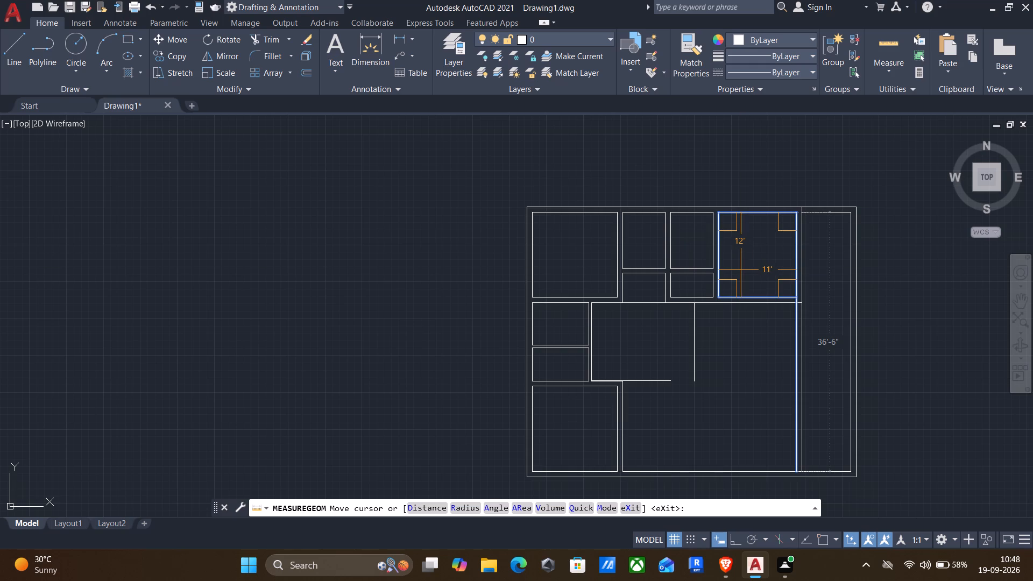
scroll(723, 274, "down", 1)
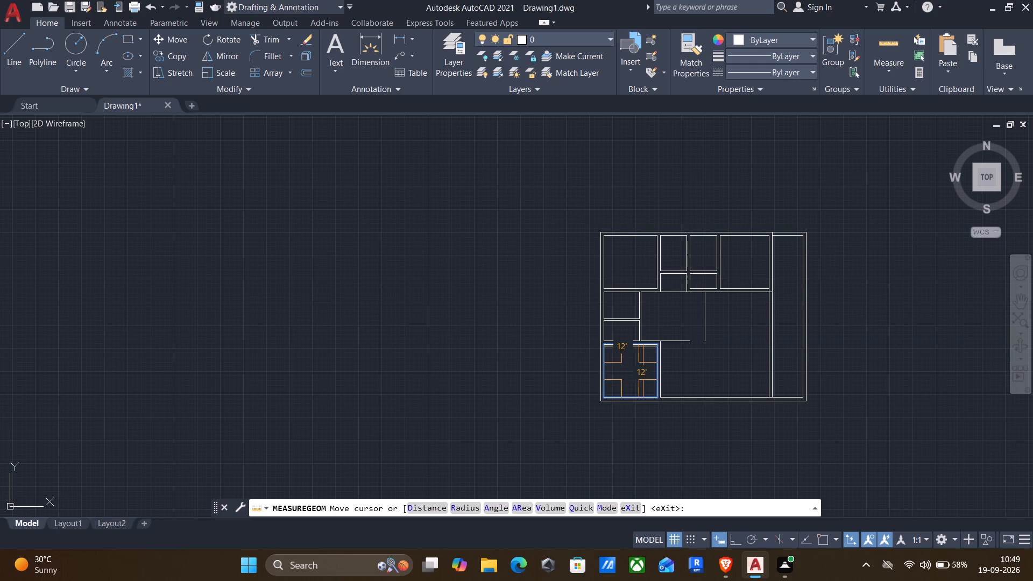
key("Escape")
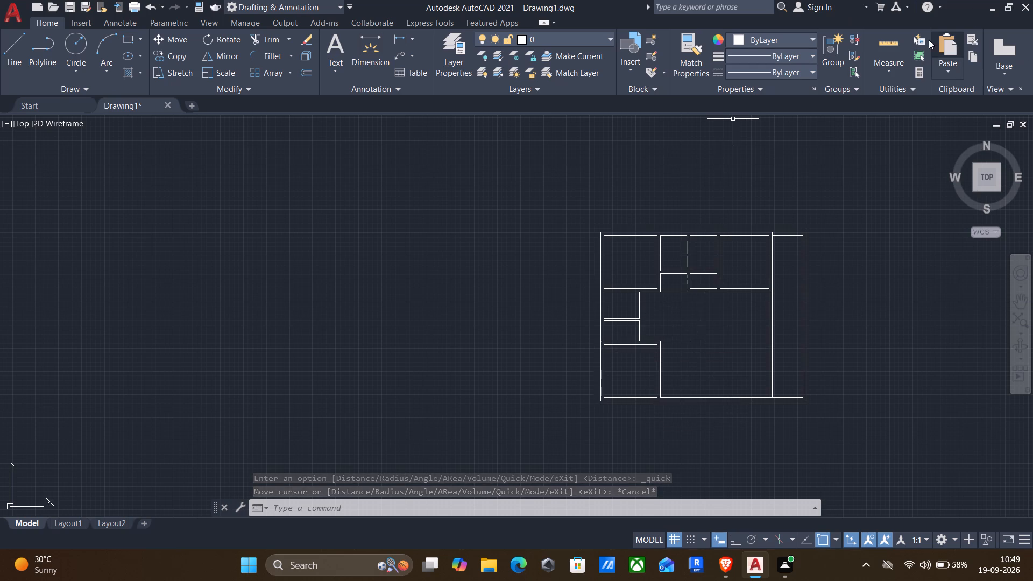
left_click(879, 37)
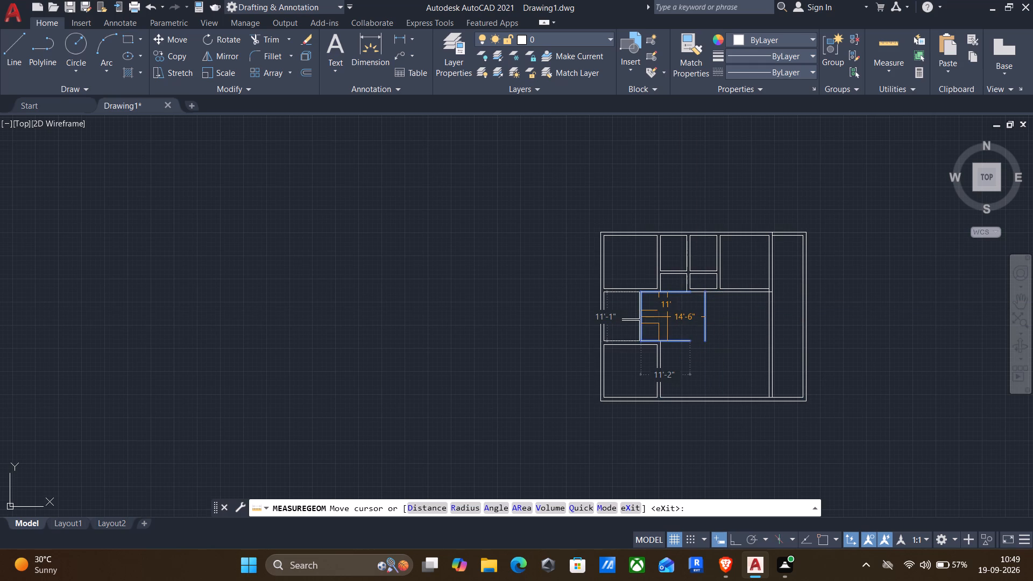
key("Escape")
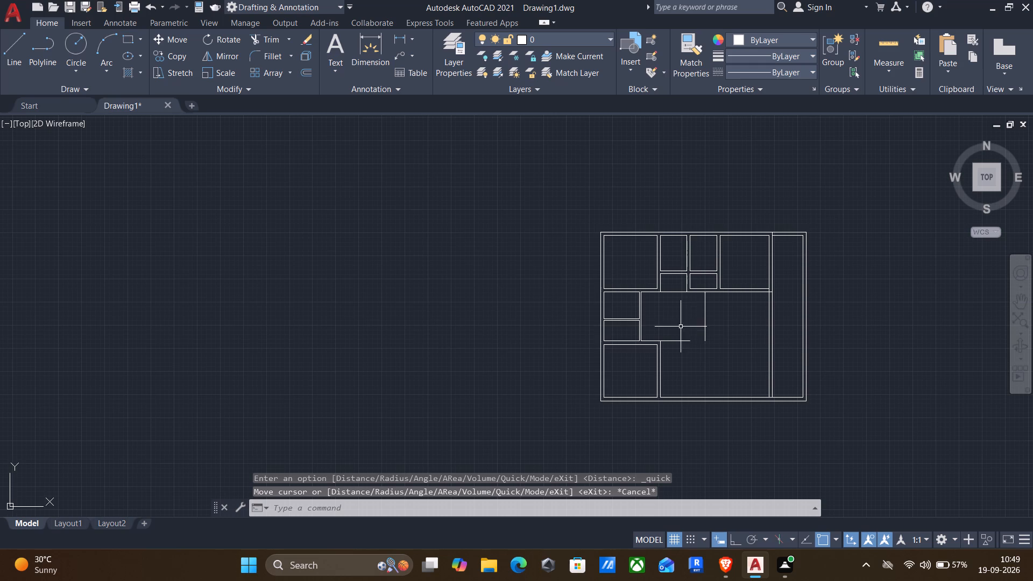
Start an Offset, picking the first distance point inside the central space beside the small left-side rooms.
middle_click_drag(748, 357, 628, 290)
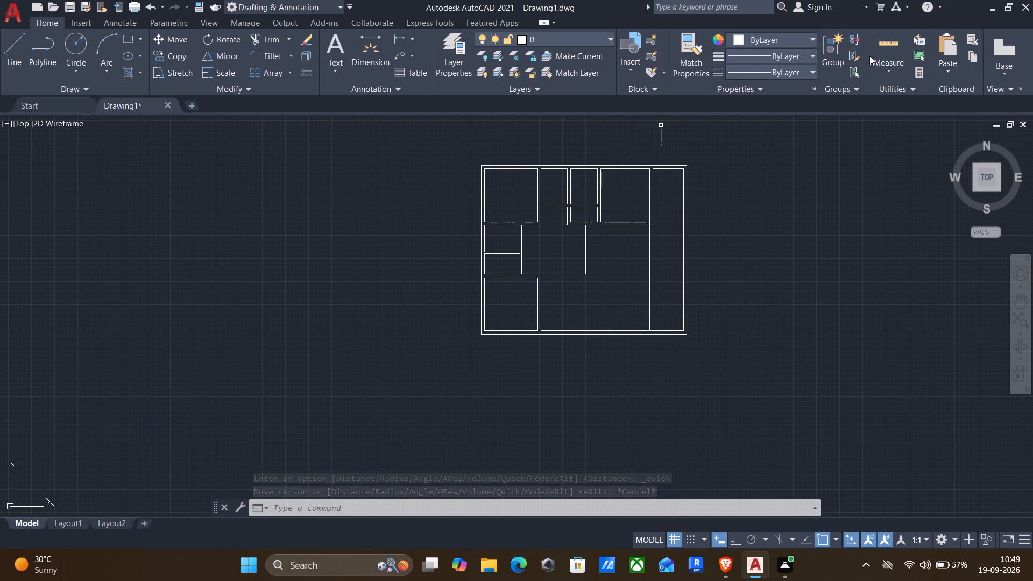
key("o")
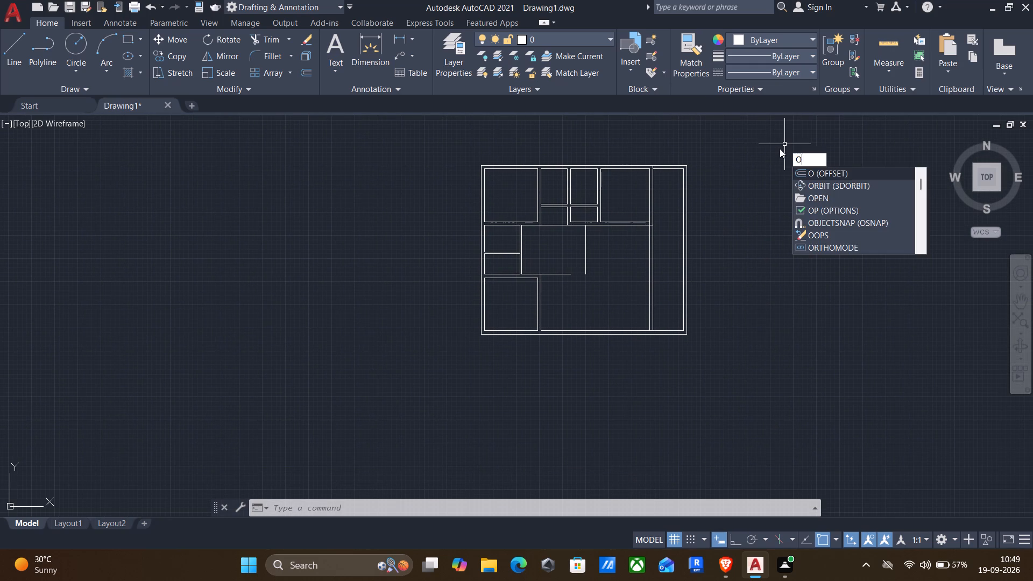
key("Return")
left_click(562, 261)
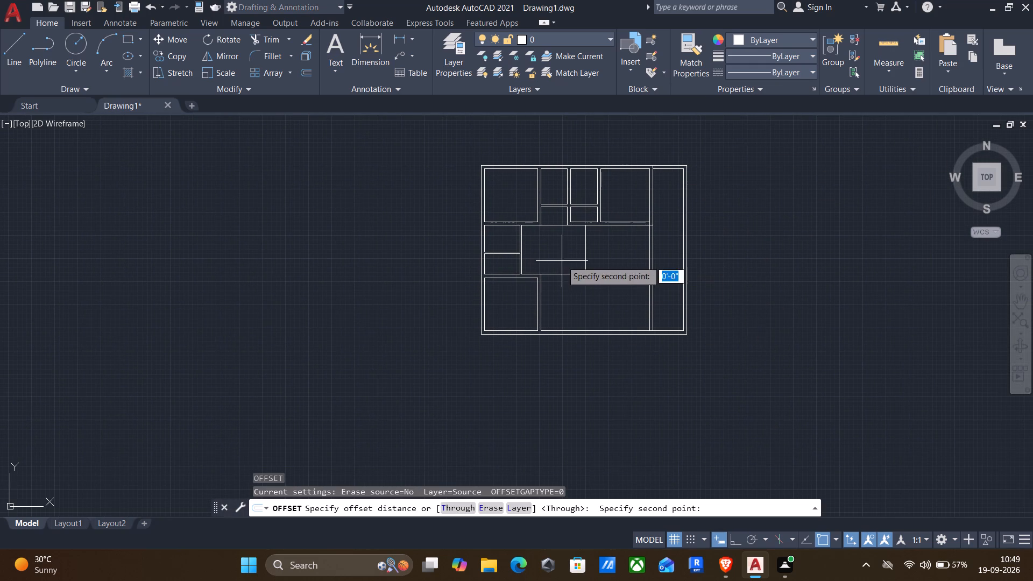
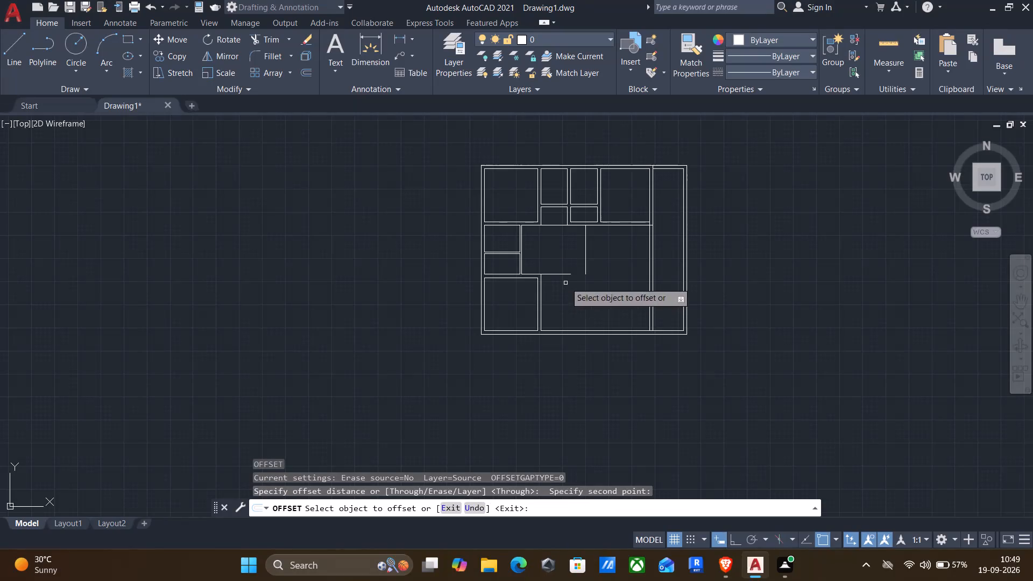
Offset the central space's bottom line 10'10" downward, and offset that copy a further 5'8" downward.
left_click(564, 272)
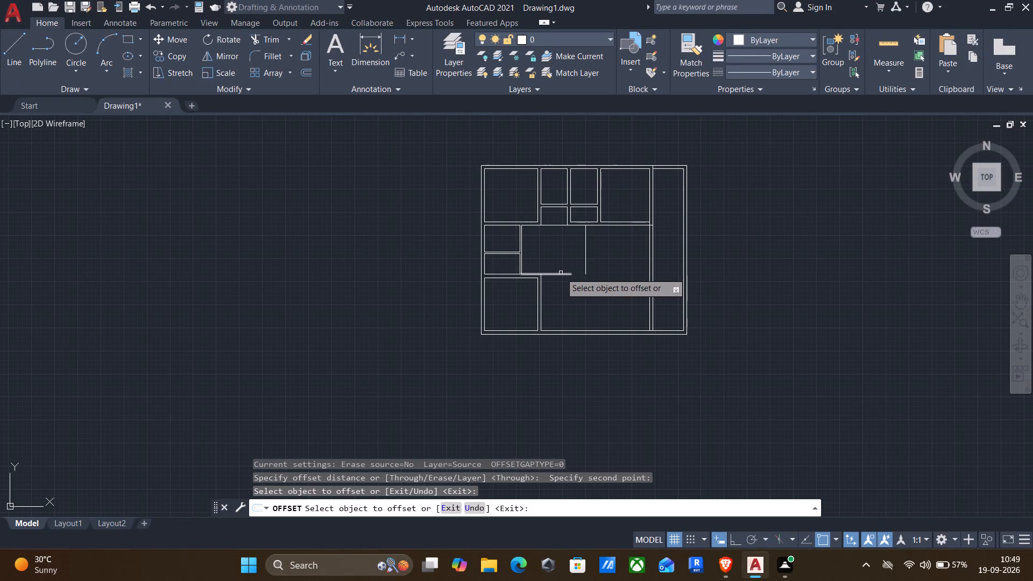
left_click(560, 273)
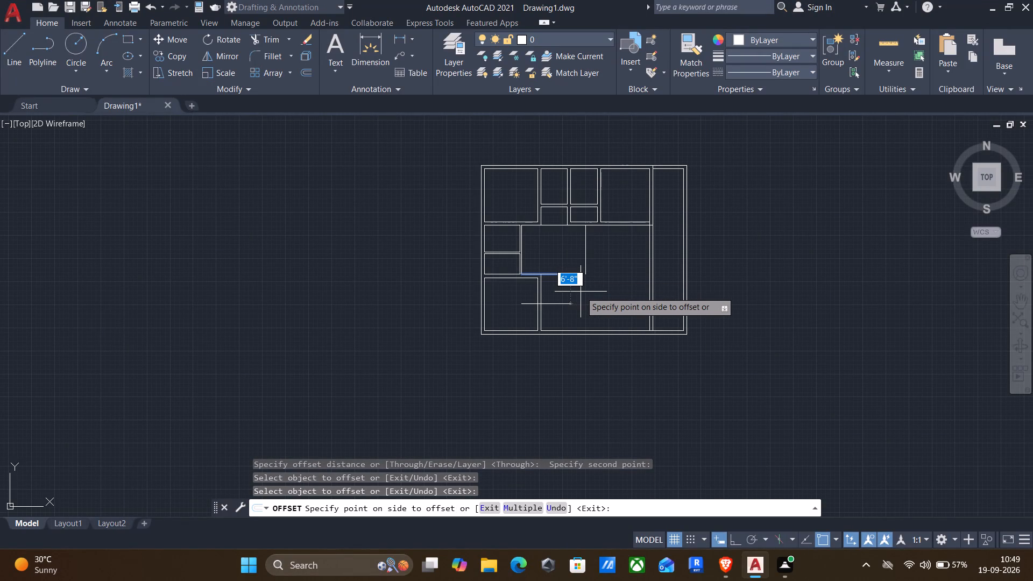
type("10'10")
key("shift+quotedbl")
key("Return")
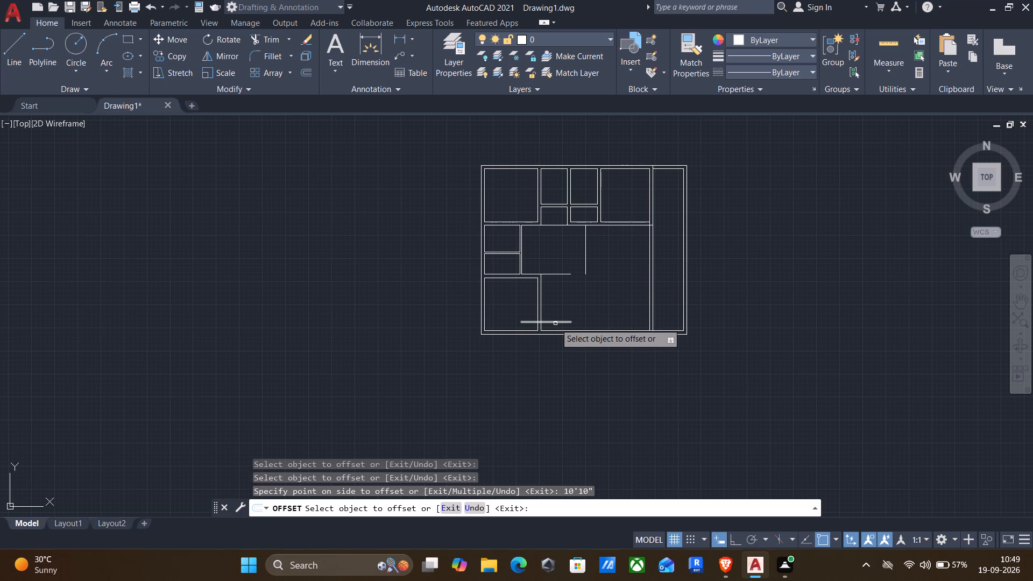
scroll(555, 323, "up", 1)
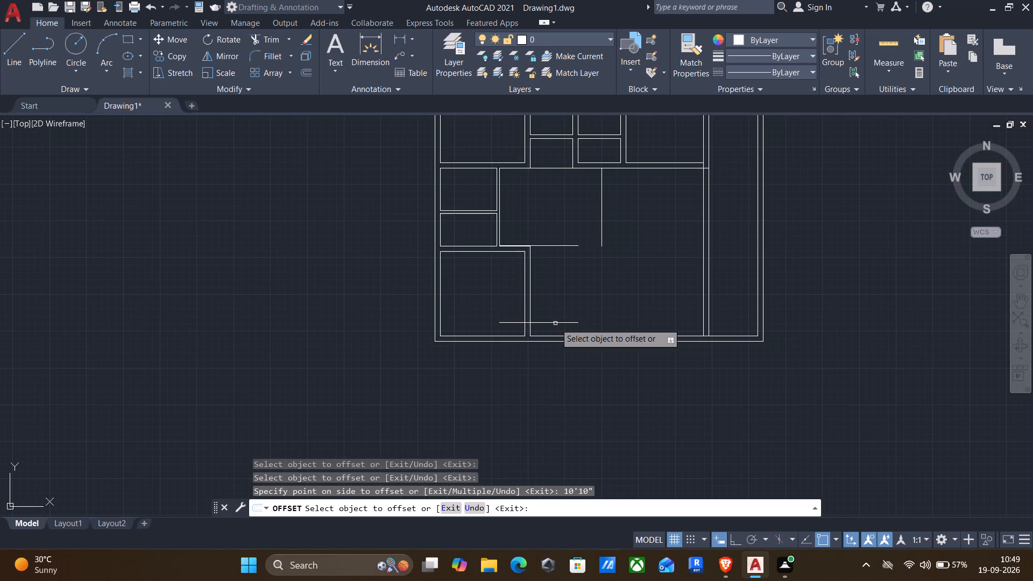
left_click(555, 322)
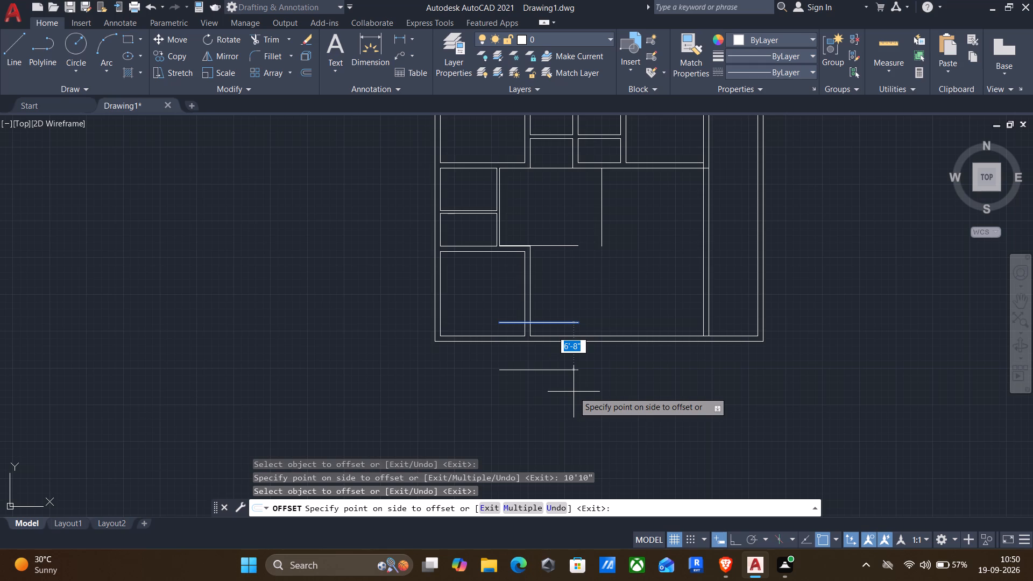
type("5'8\"")
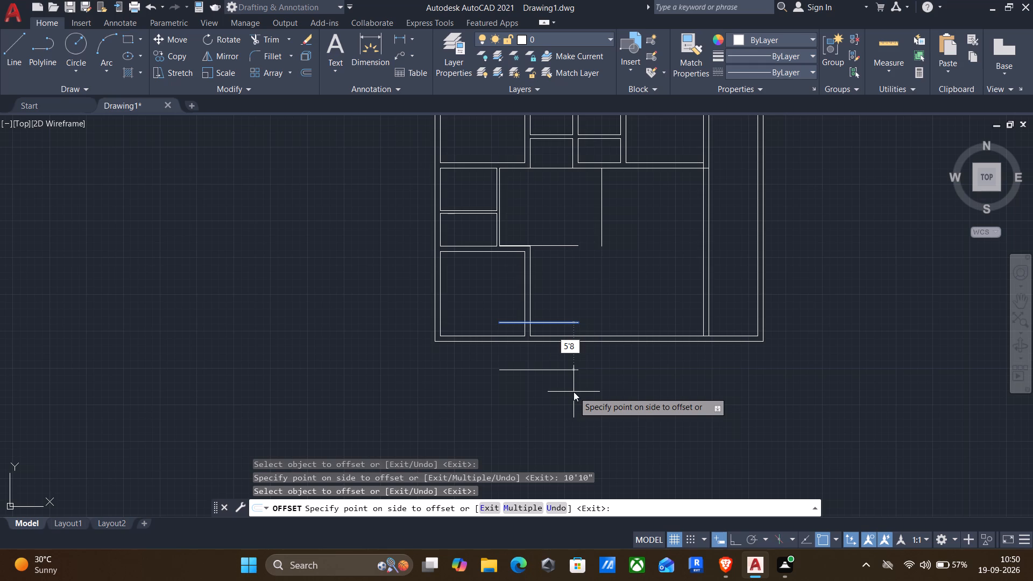
key("Return")
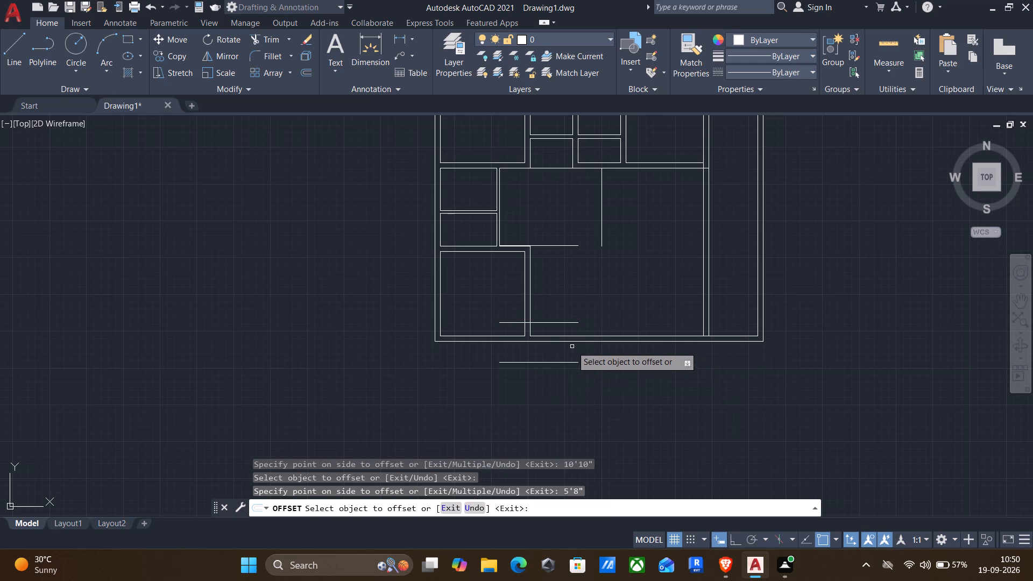
Offset both new horizontal lines 9" downward to give each a wall thickness.
left_click(544, 321)
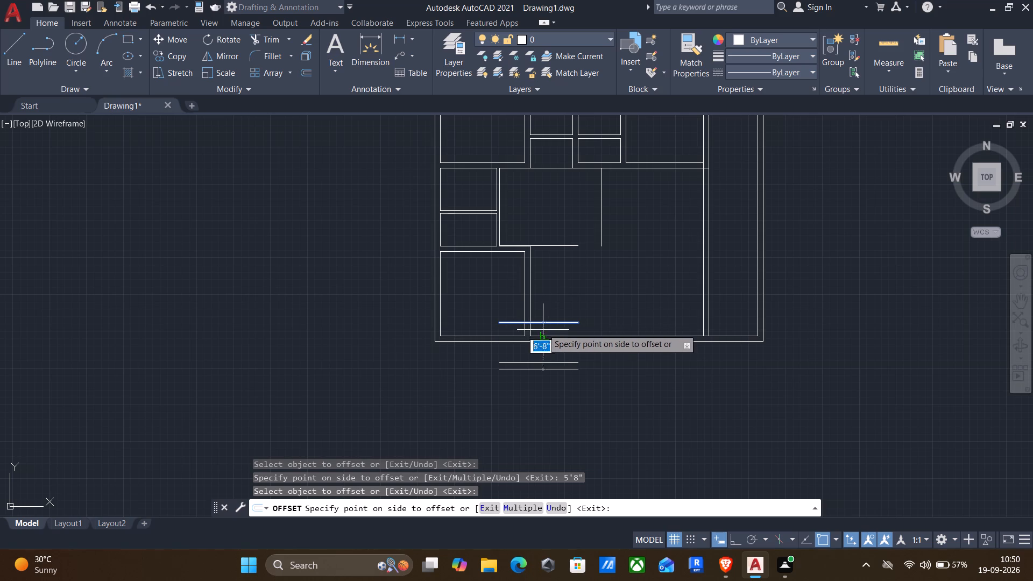
type("9\"")
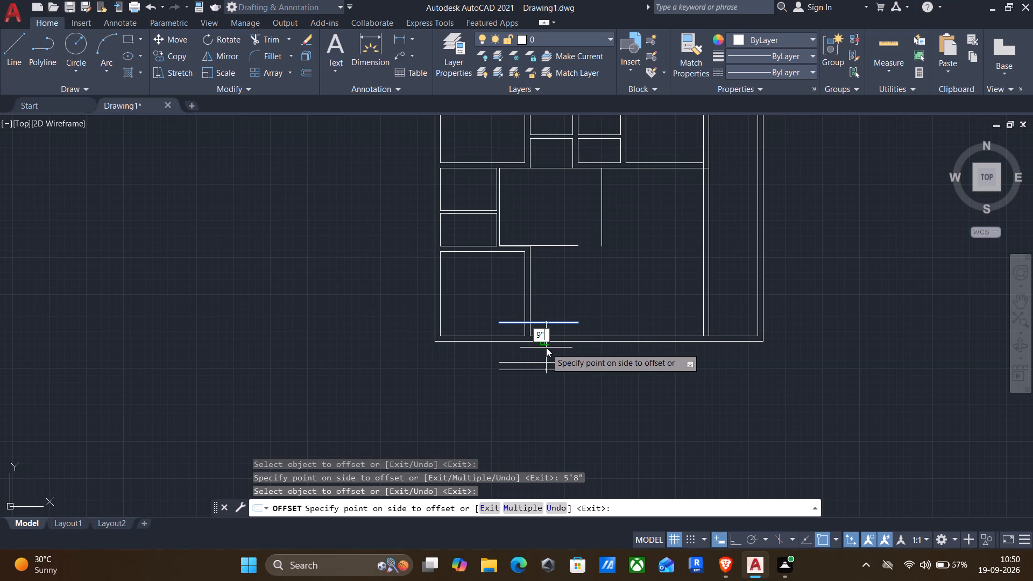
key("Return")
left_click(533, 363)
type("9\"")
key("Return")
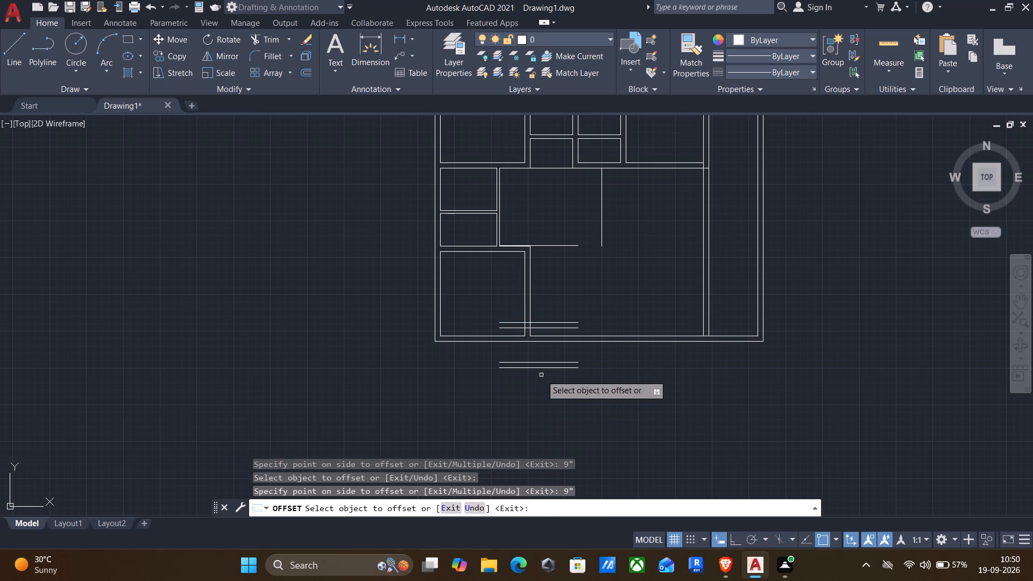
key("Return")
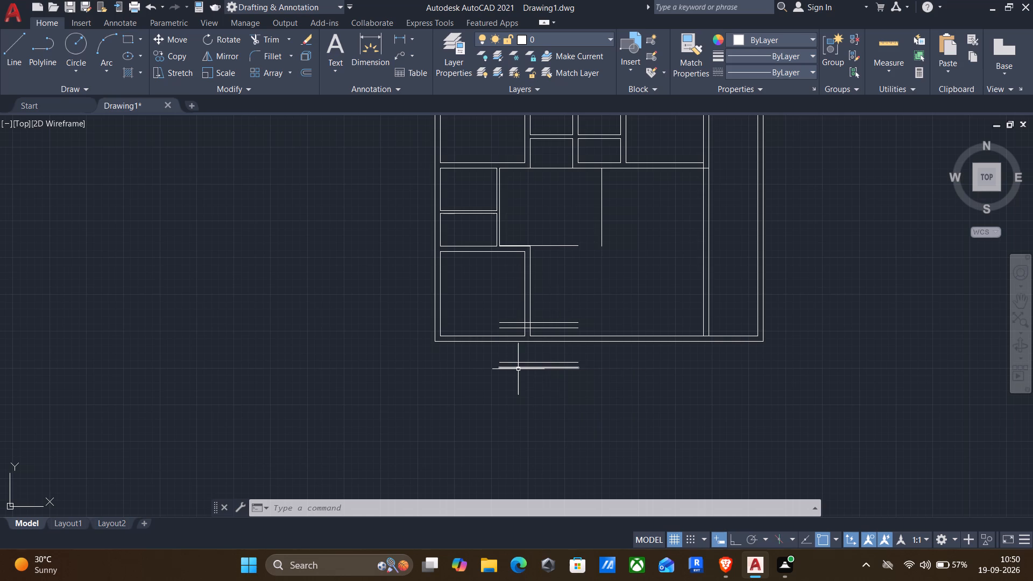
Delete the upper line of the horizontal pair below the bottom outer wall.
scroll(519, 369, "up", 2)
left_click(574, 356)
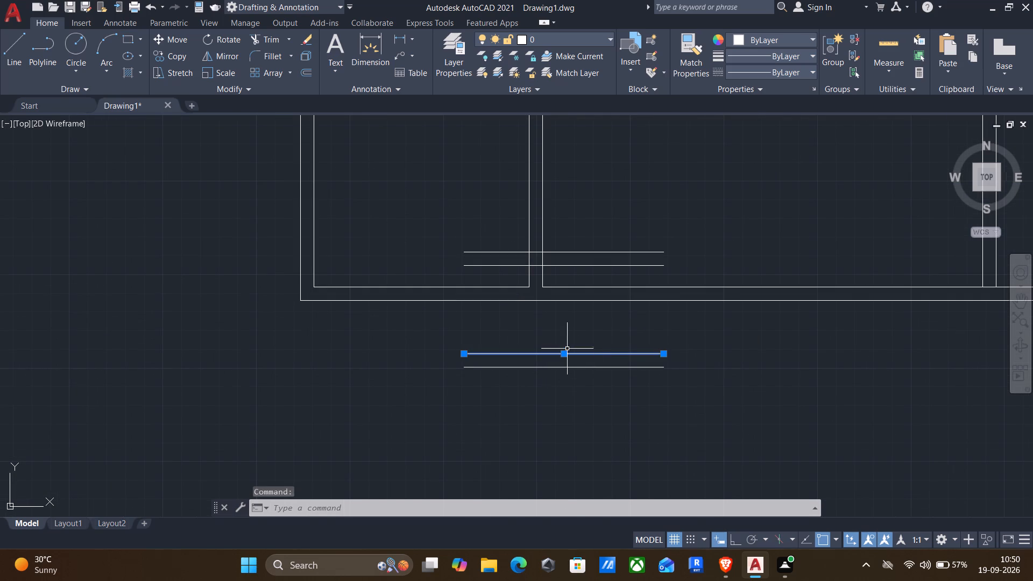
key("Delete")
Offset the remaining horizontal line below the bottom outer wall 9" downward.
key("o")
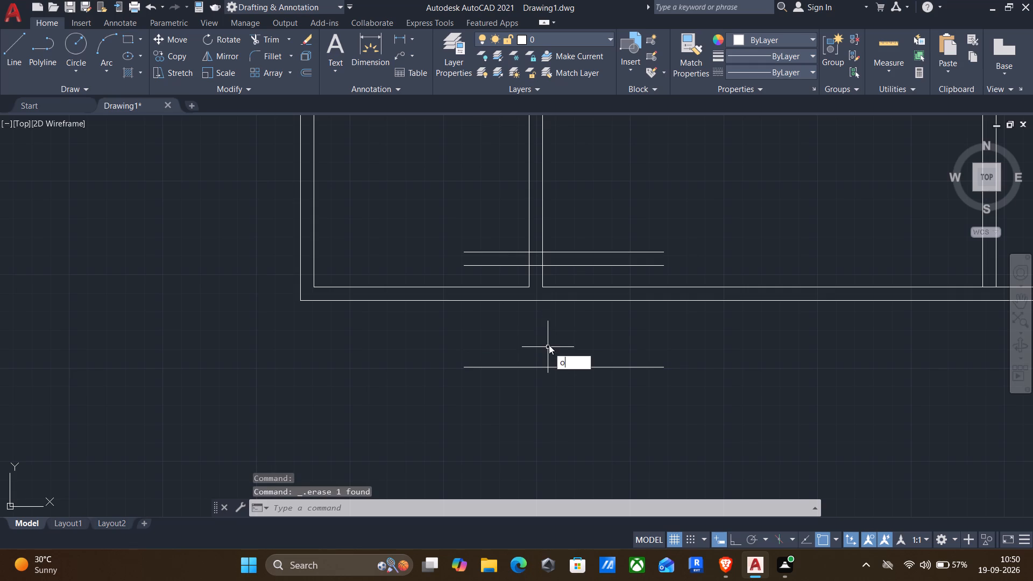
key("Return")
left_click(534, 338)
left_click(525, 420)
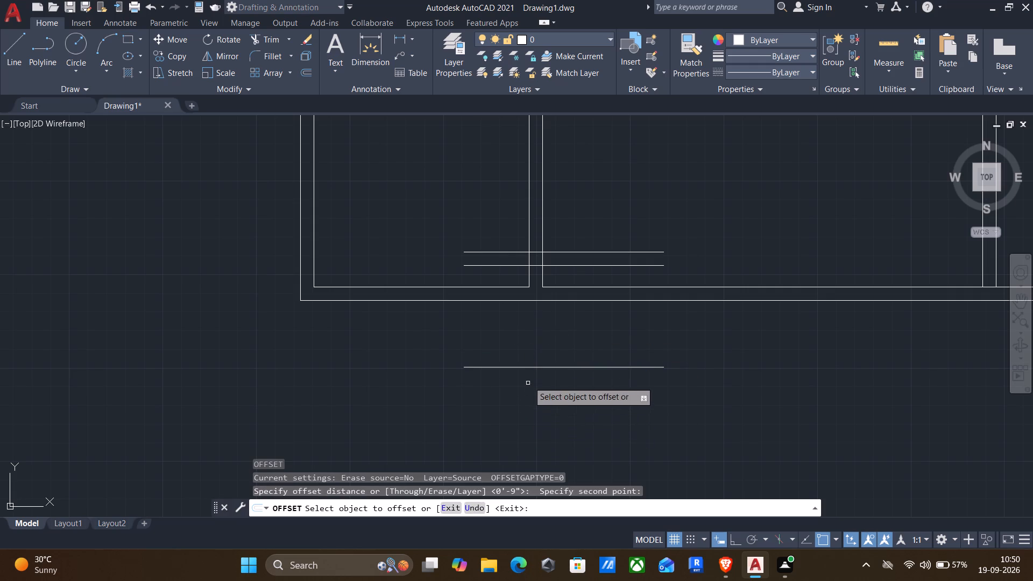
left_click(522, 367)
type("9\"")
key("Return")
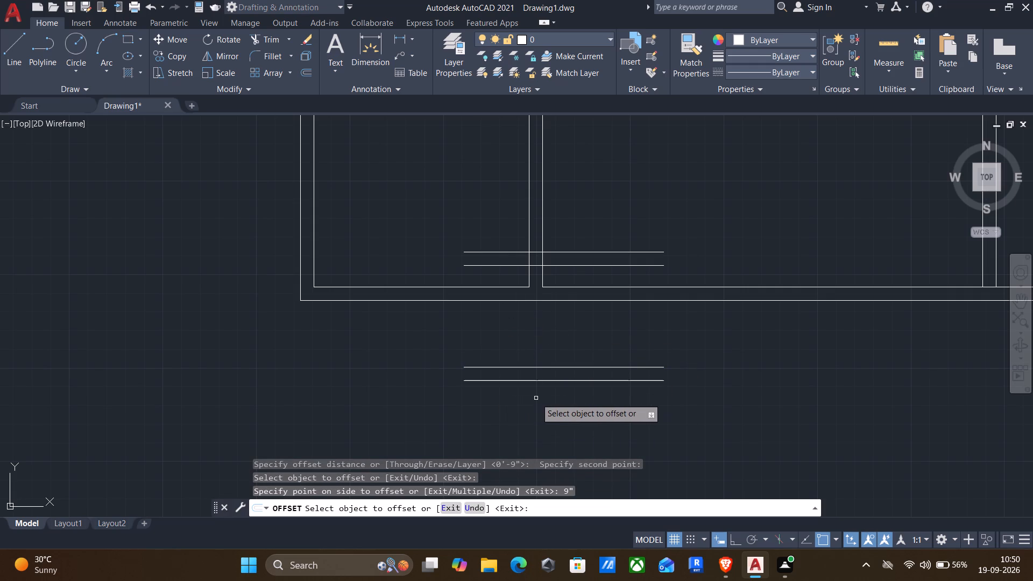
key("Escape")
Offset the outer line of the bottom-left room's right wall 10'3" rightward, and offset that copy 4.5" further right.
scroll(474, 324, "down", 2)
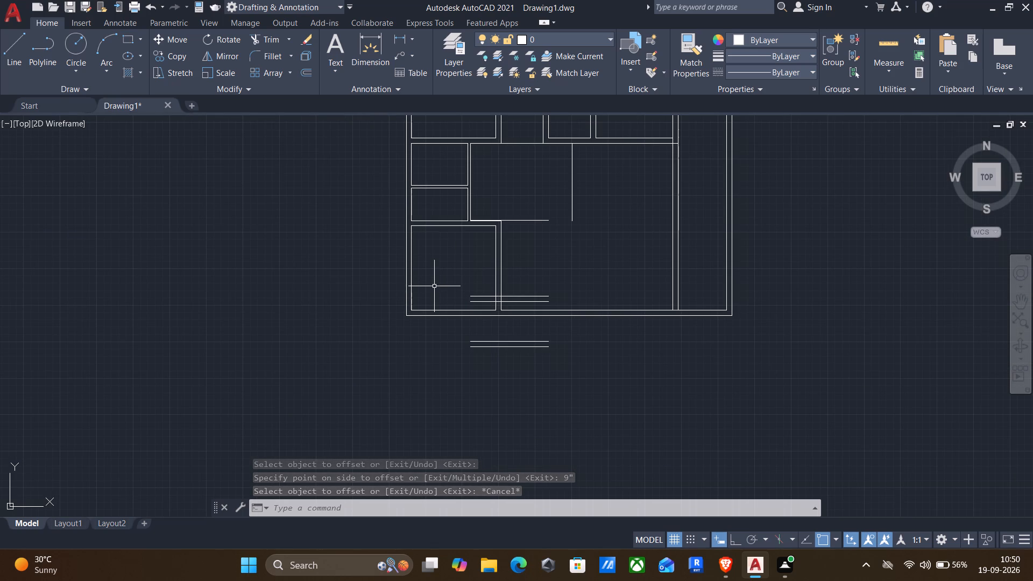
key("o")
key("Return")
left_click(499, 271)
left_click(507, 267)
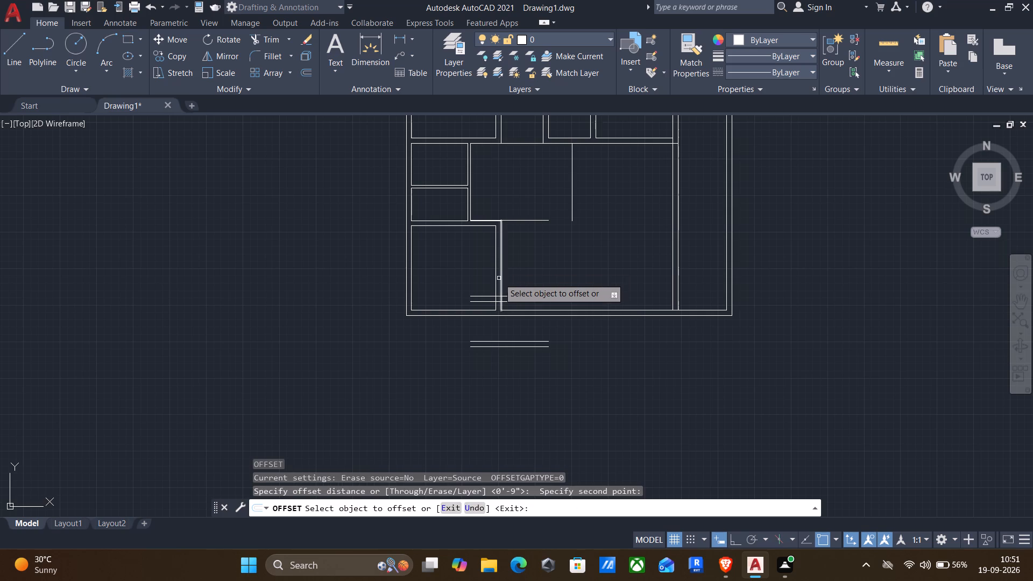
left_click(501, 262)
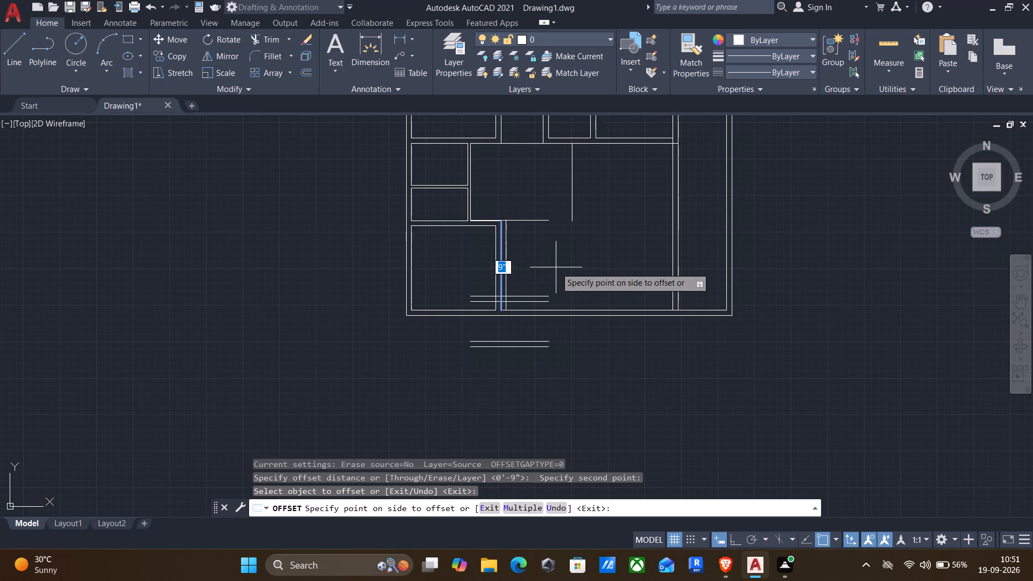
type("10'3")
key("shift+quotedbl")
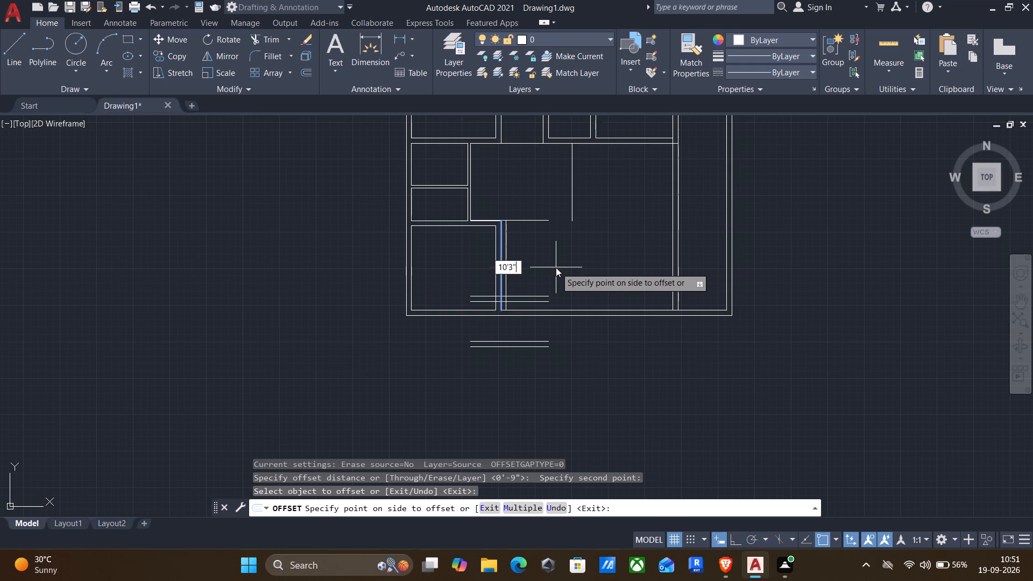
key("Return")
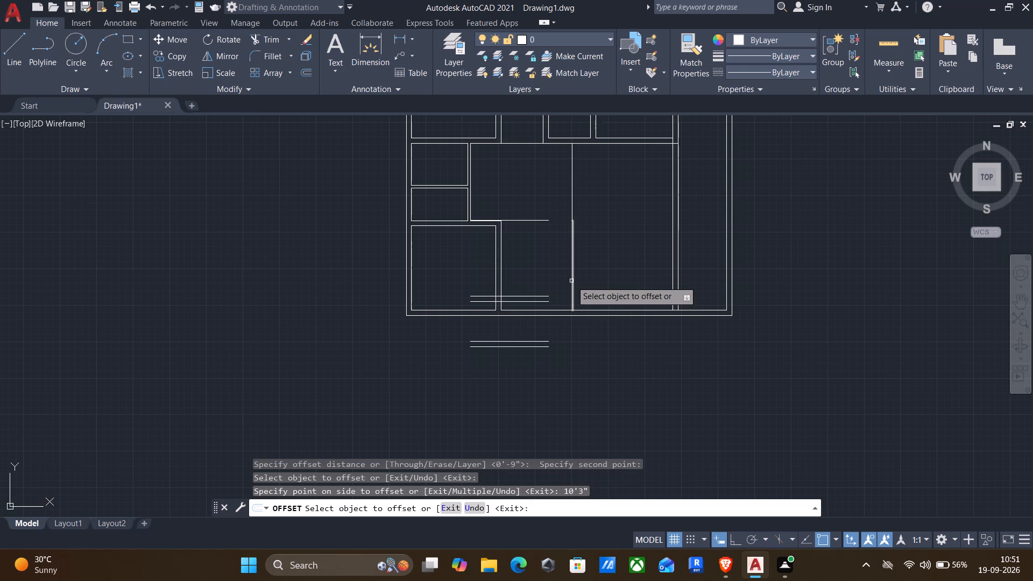
left_click(571, 281)
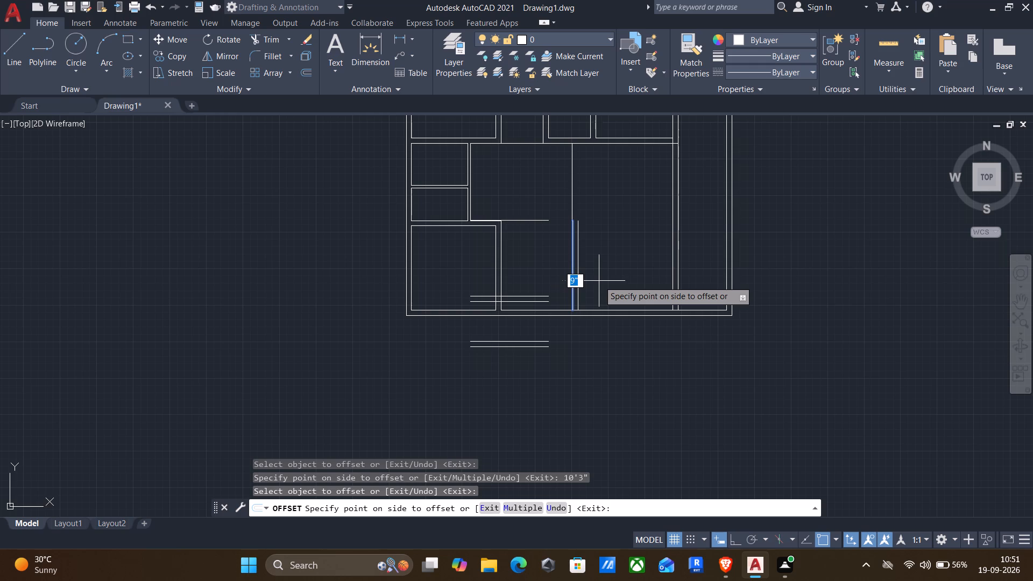
type("4.5\"")
key("Return")
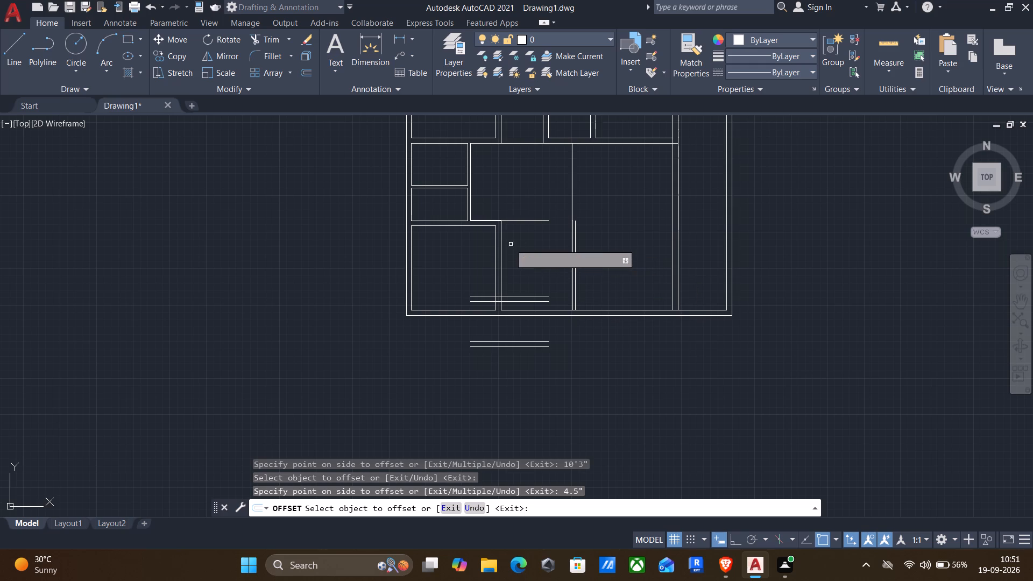
Offset the new partition's right line 8' rightward, and offset that copy 4.5" further right as a second partition.
left_click(576, 253)
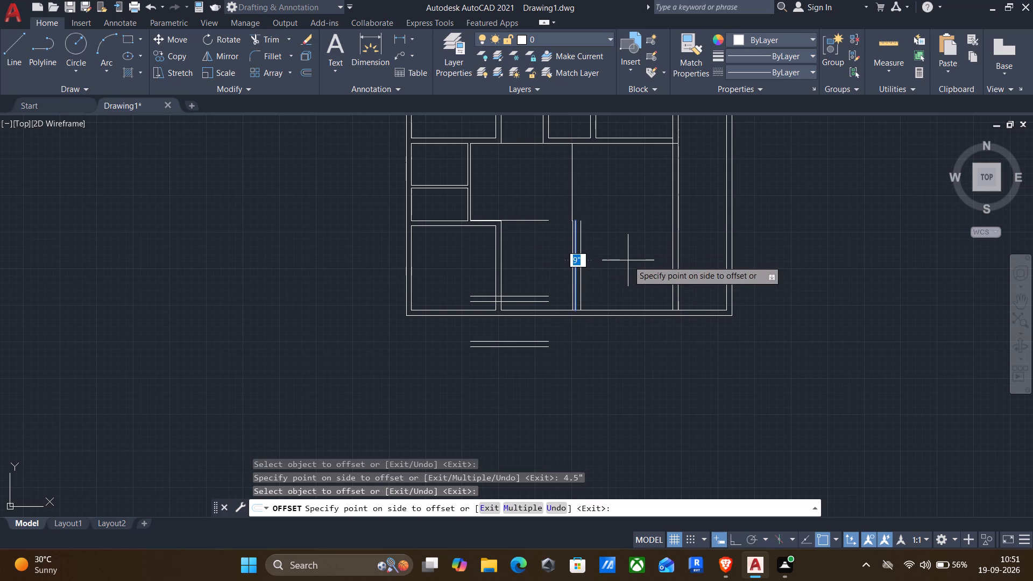
type("8'")
key("Return")
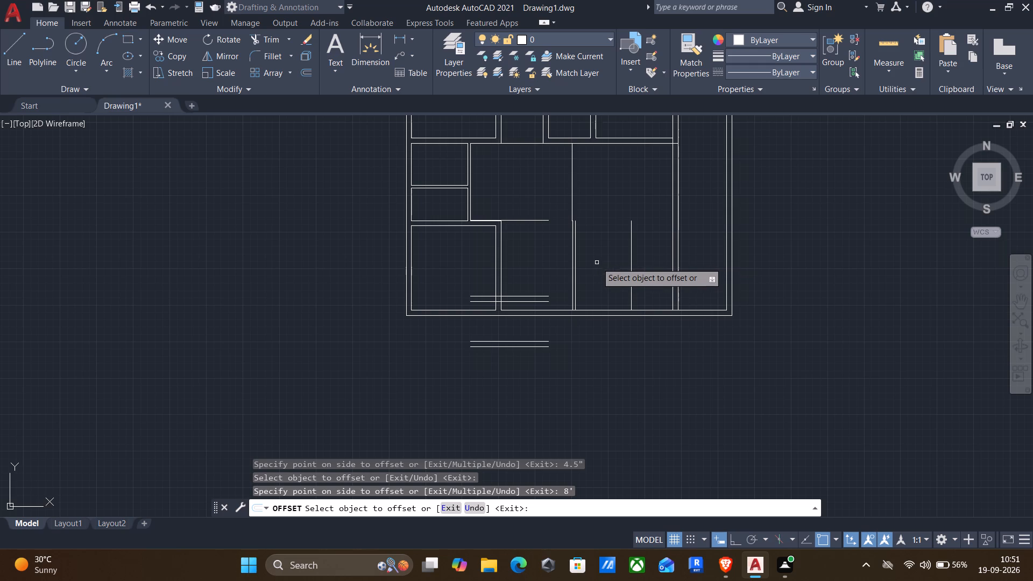
left_click(629, 286)
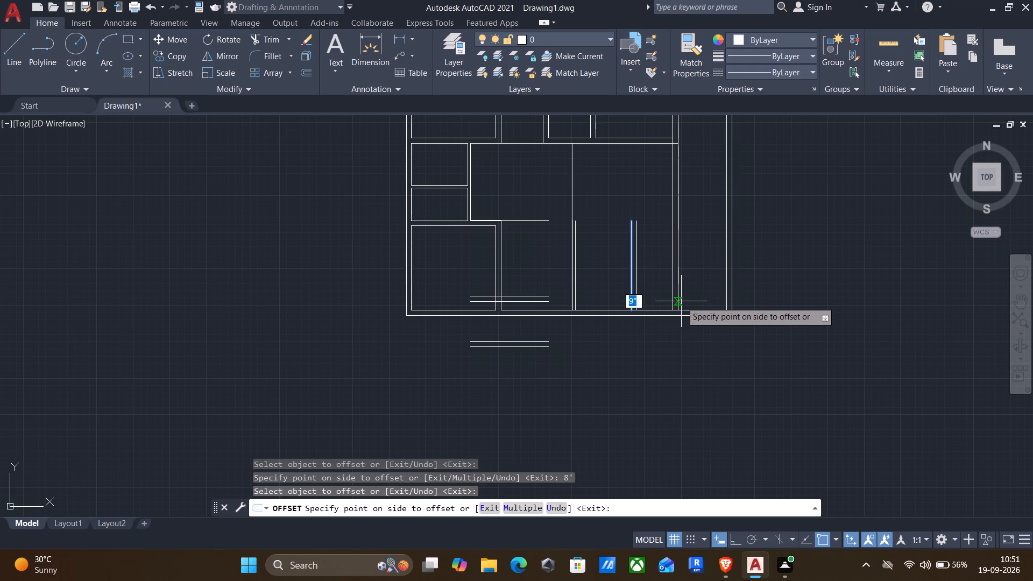
type("4.")
key("5")
key("shift+quotedbl")
key("Return")
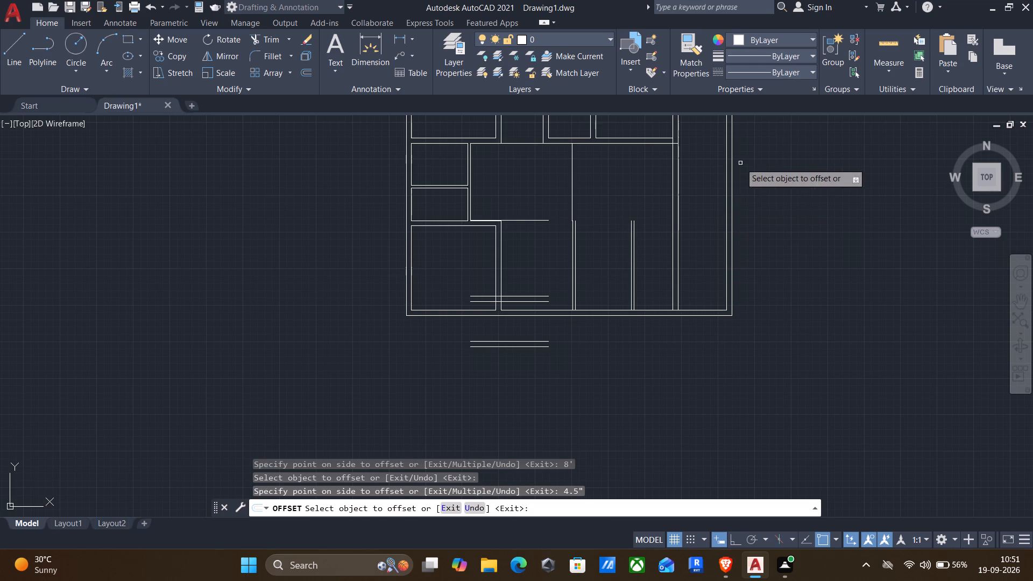
Quick-measure the space between the second partition and the open central area's right wall.
left_click(880, 43)
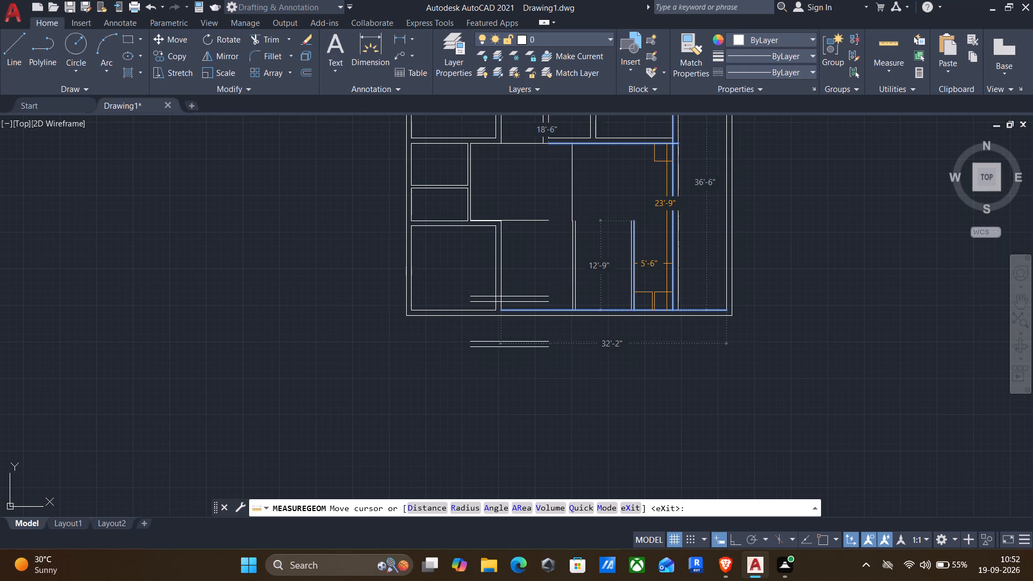
key("Escape")
Delete the right line of the first vertical partition beside the bottom-left room.
left_click(575, 261)
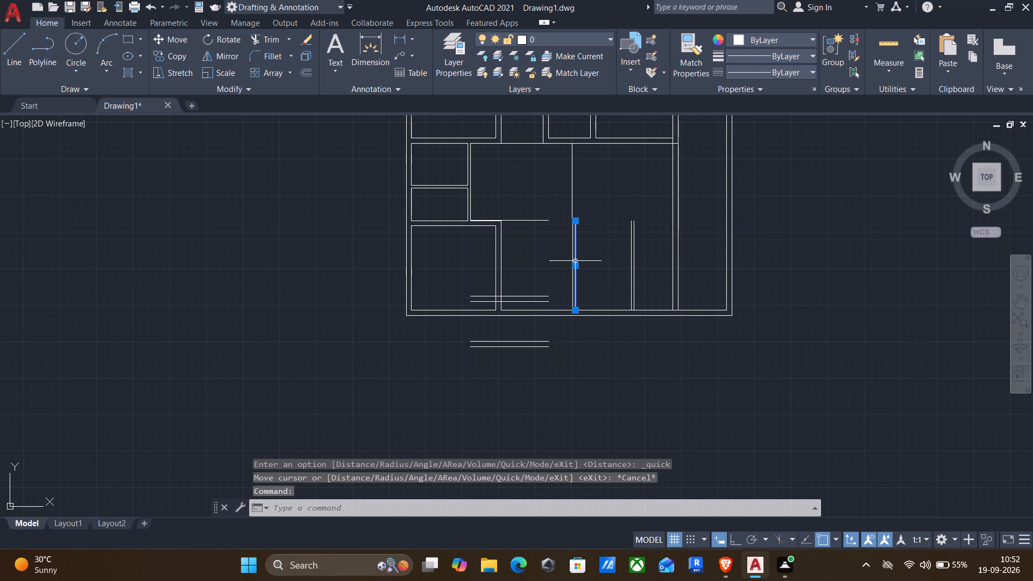
key("Delete")
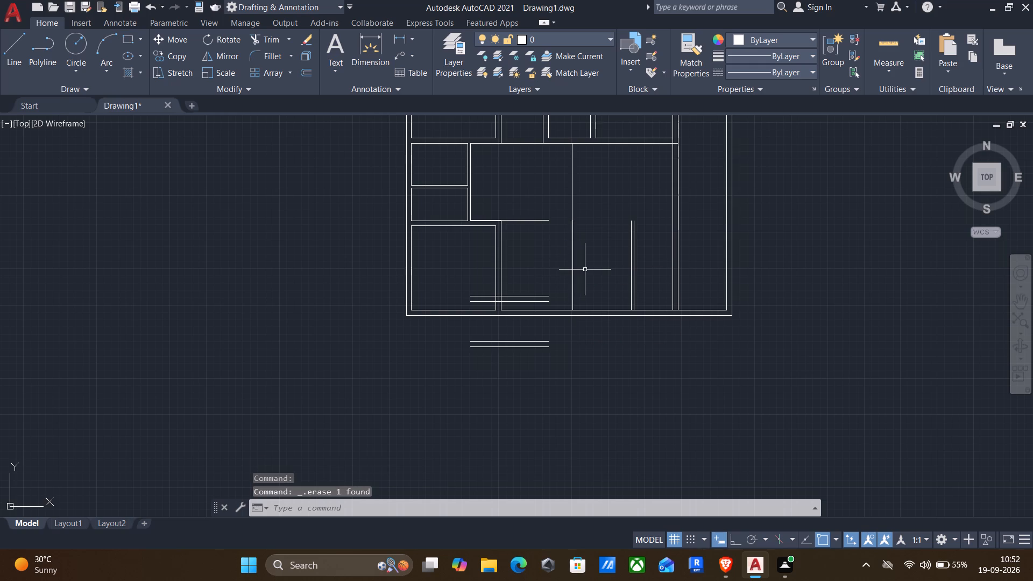
Offset the first partition's remaining vertical line 9" to the right.
key("o")
key("Return")
left_click(567, 265)
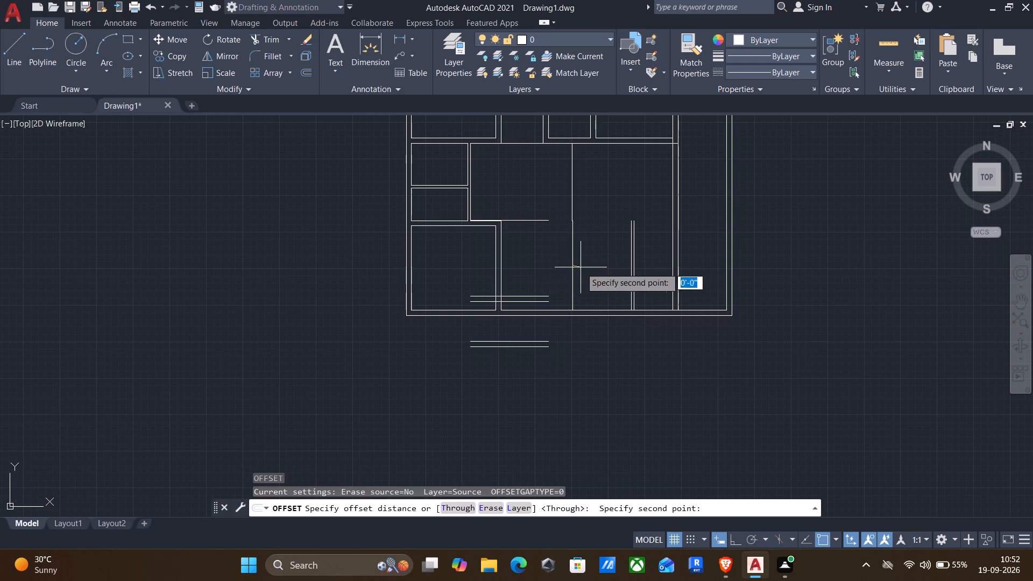
left_click(590, 267)
left_click(572, 246)
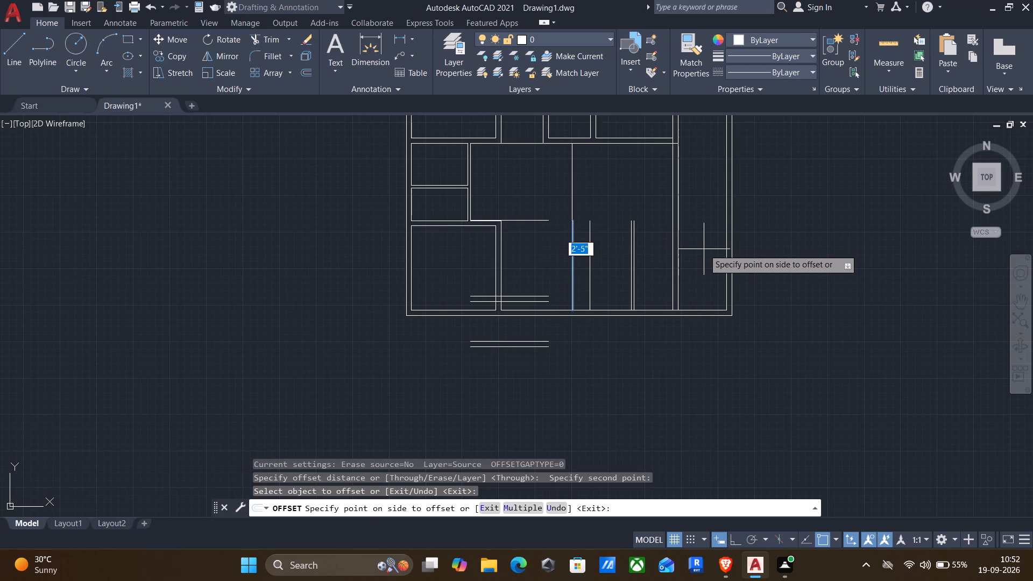
type("9\"")
key("Return")
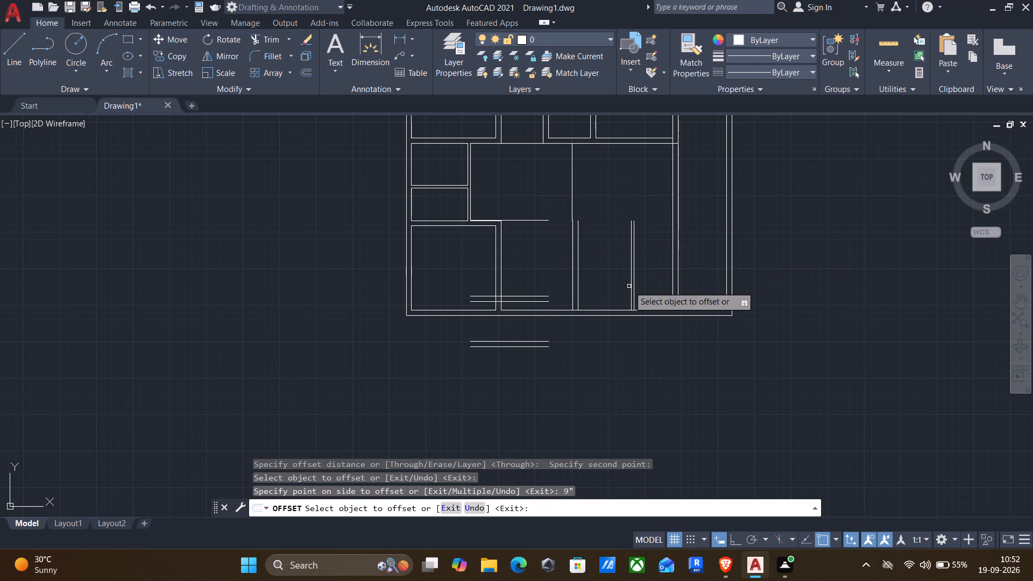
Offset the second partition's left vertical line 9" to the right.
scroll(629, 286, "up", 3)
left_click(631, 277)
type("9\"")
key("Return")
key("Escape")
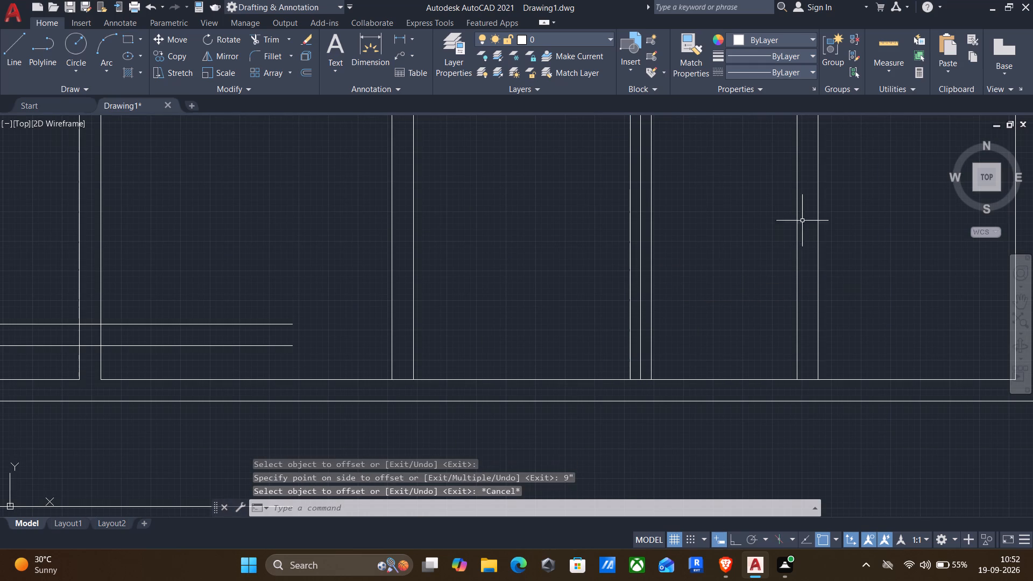
Quick-measure the space between the widened second partition and the open central area's right wall.
left_click(882, 37)
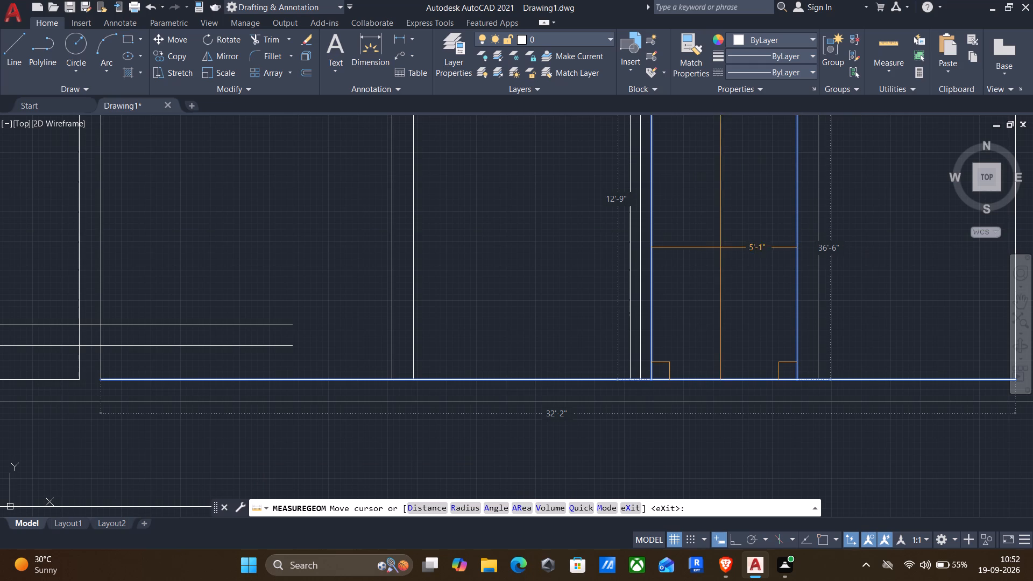
key("Escape")
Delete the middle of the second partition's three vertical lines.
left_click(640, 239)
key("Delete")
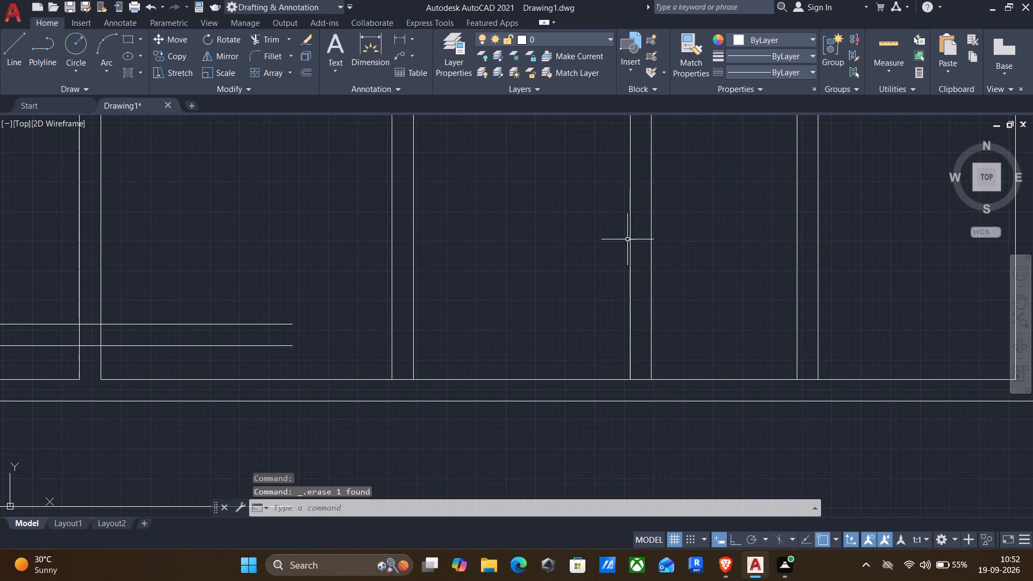
Quick-measure the space between the first and second vertical partitions in the lower central area.
scroll(484, 232, "down", 2)
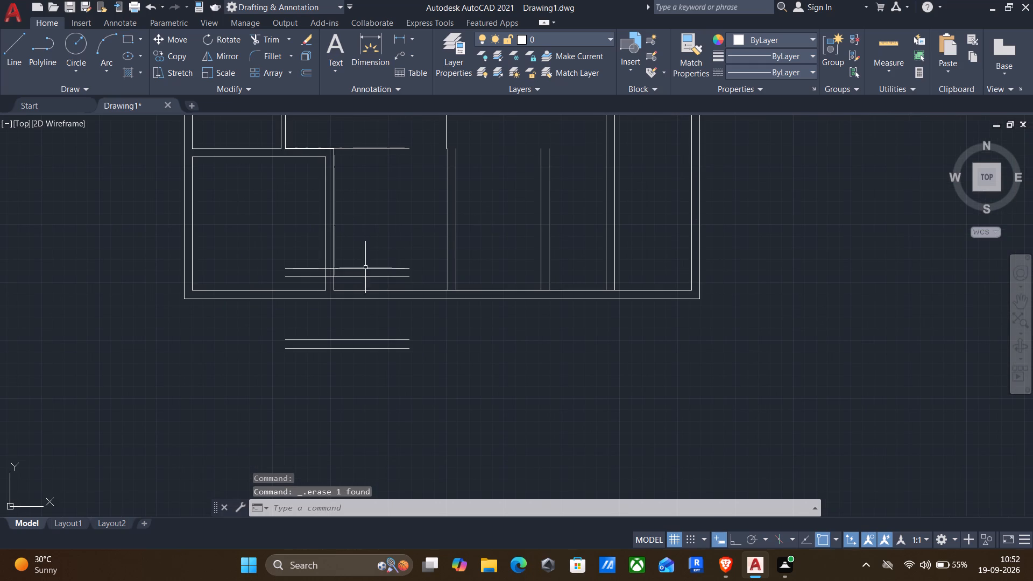
middle_click_drag(381, 245, 416, 337)
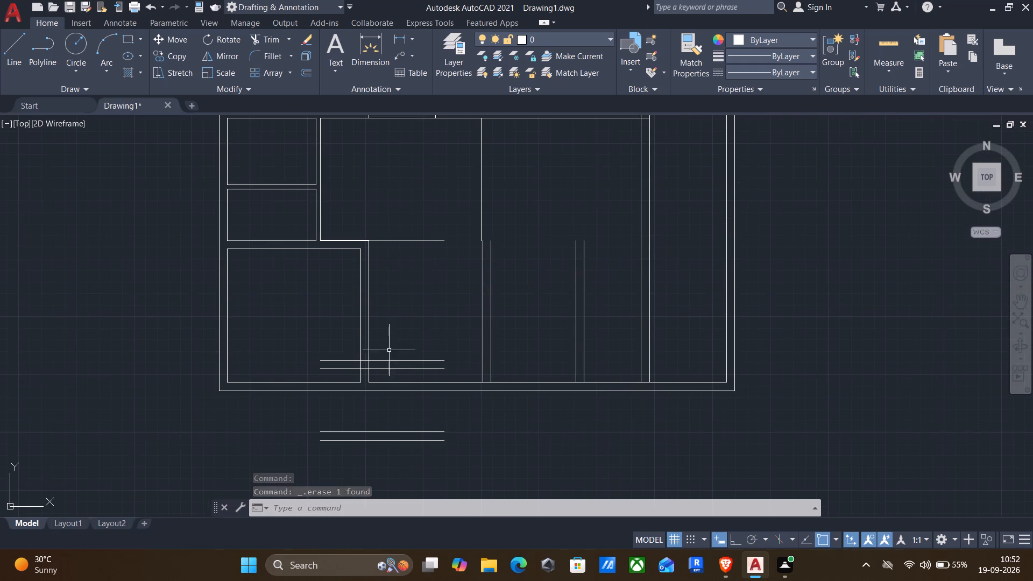
scroll(387, 350, "up", 1)
scroll(352, 327, "down", 2)
middle_click_drag(386, 308, 363, 323)
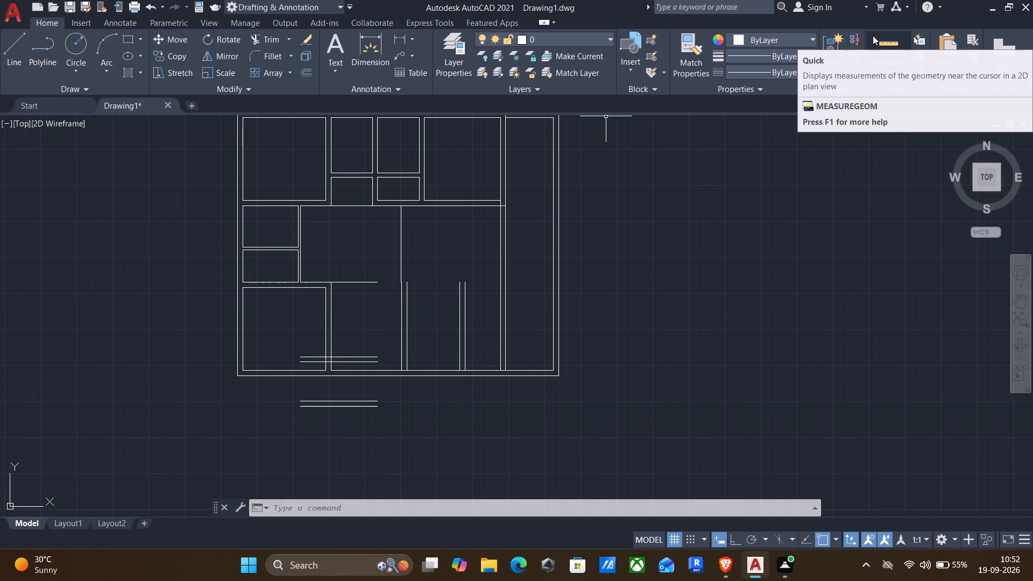
left_click(885, 44)
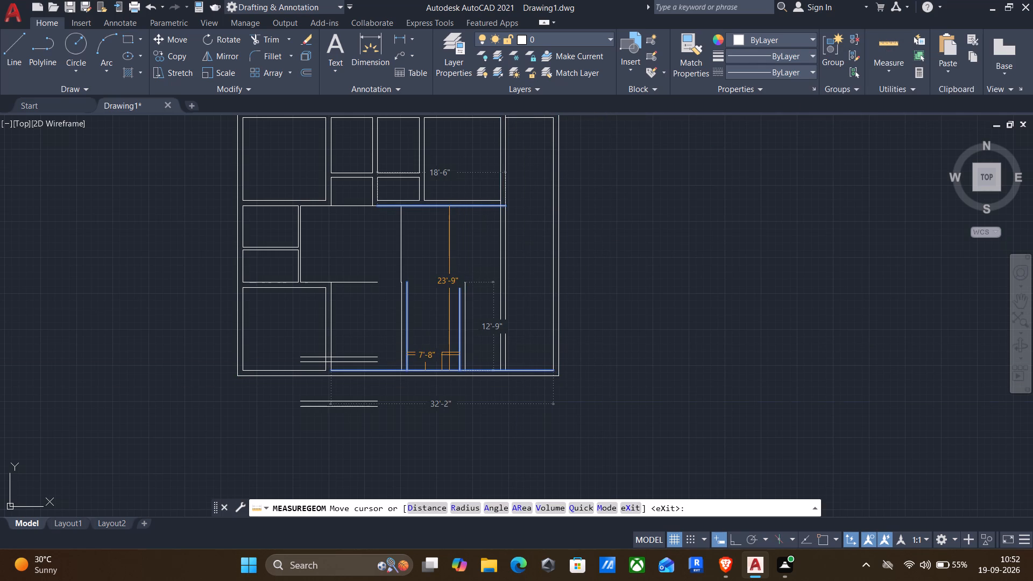
key("Escape")
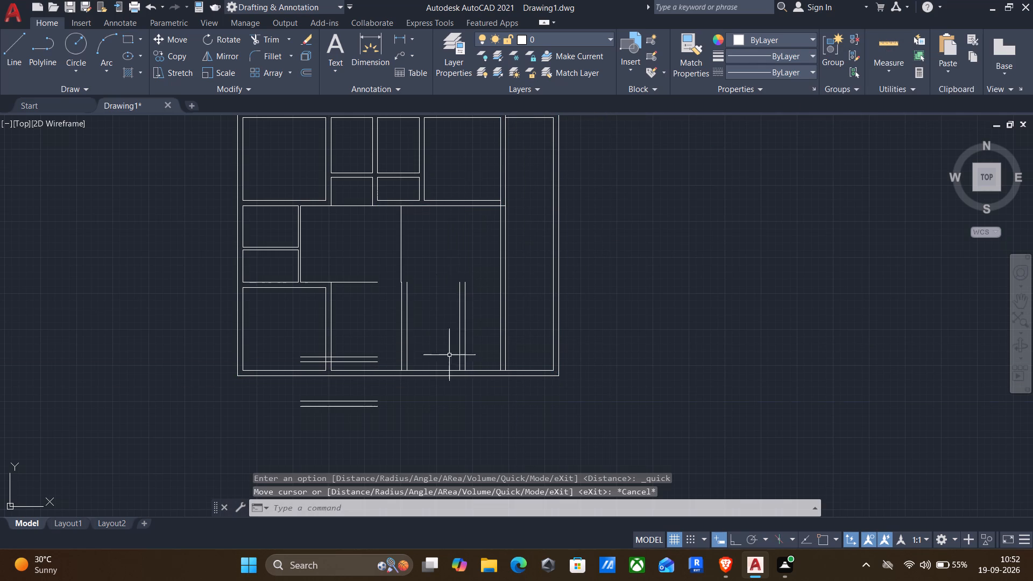
Delete both vertical lines of the second partition.
left_click(474, 346)
left_click(456, 334)
key("Delete")
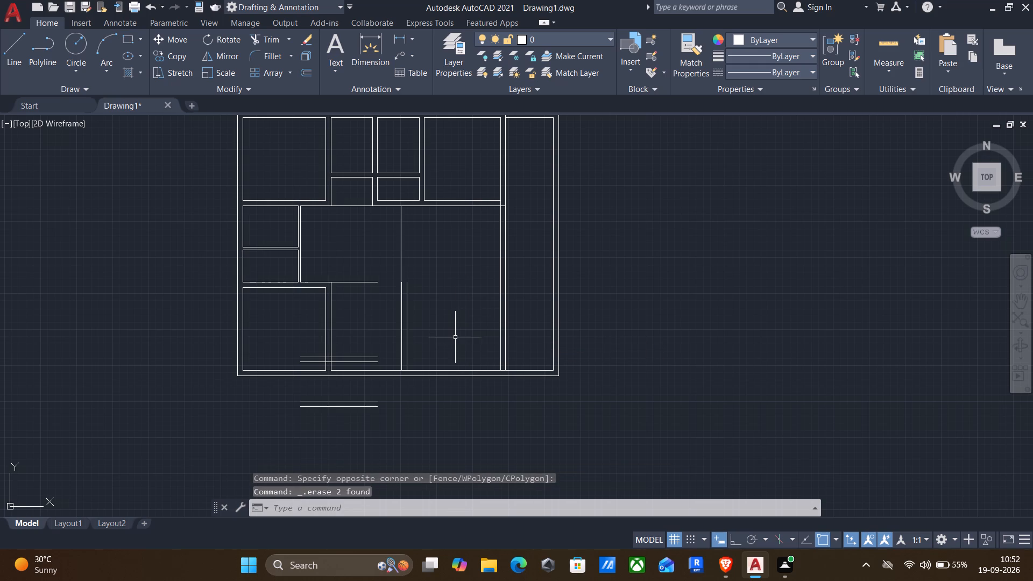
Offset the left line of the open central area's right wall 5' to the left.
key("o")
key("Return")
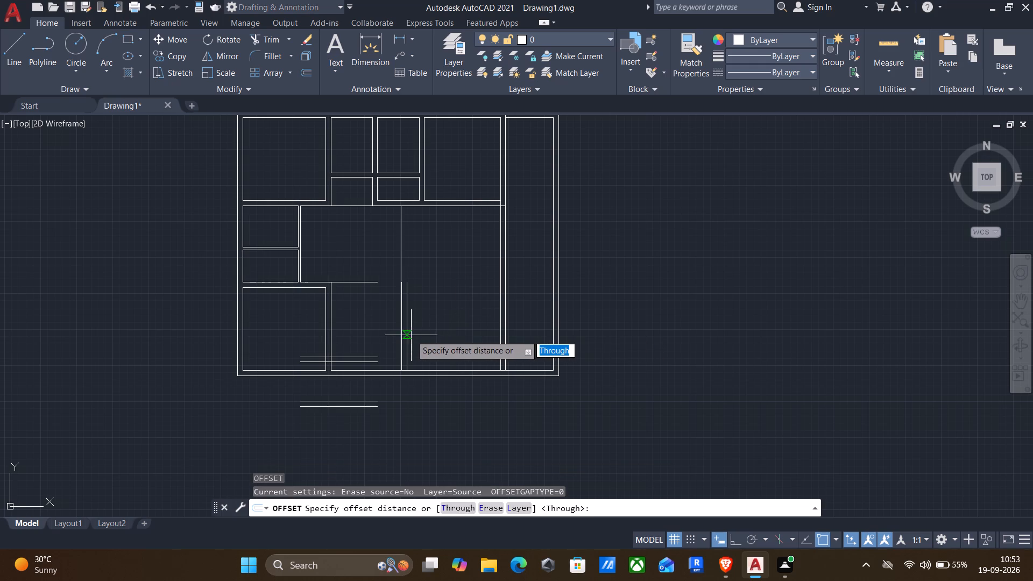
left_click(411, 335)
left_click(416, 335)
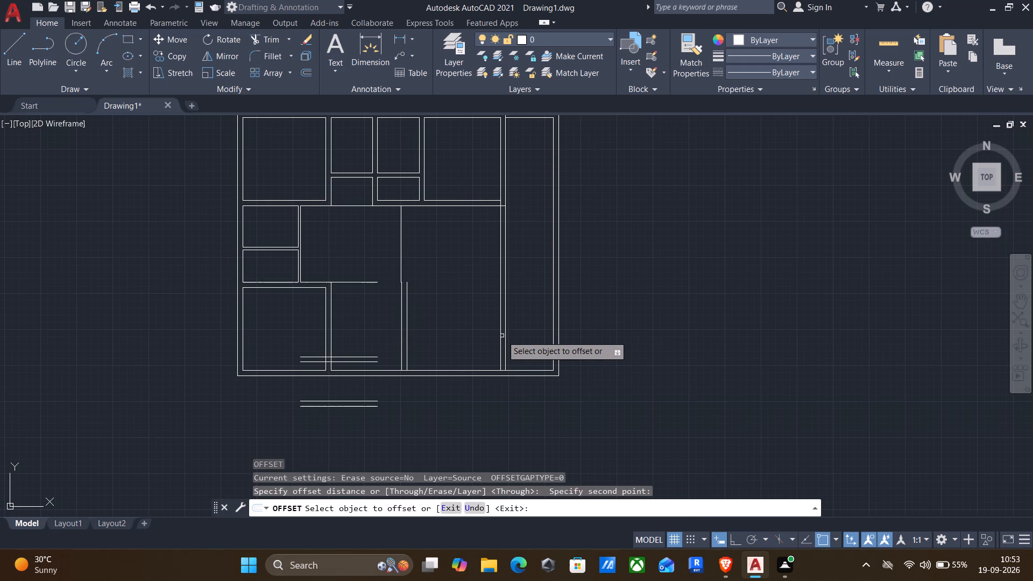
left_click(501, 336)
type("5'")
key("Return")
key("Return")
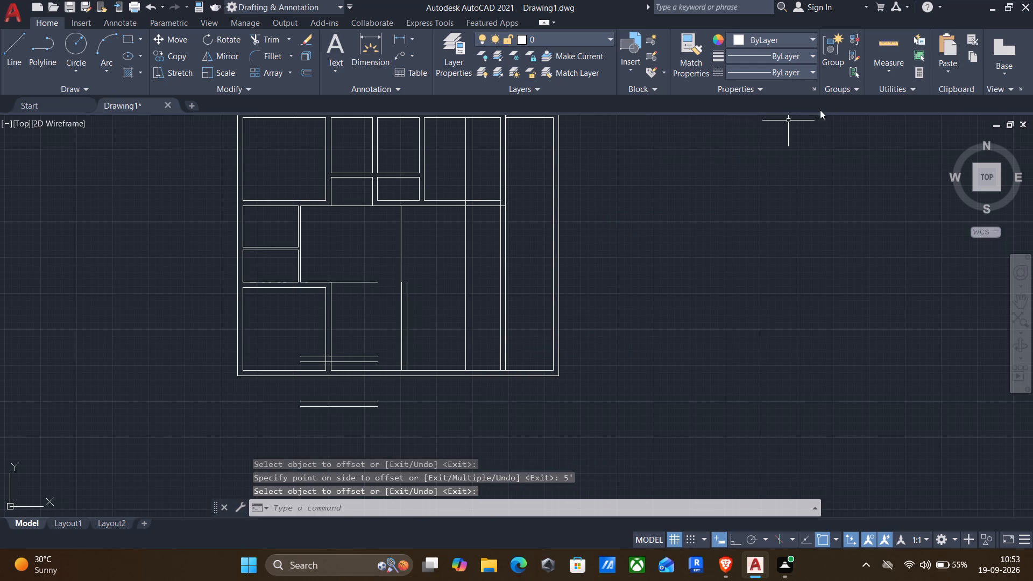
Quick-measure the space between the first partition and the new full-height vertical line.
left_click(883, 45)
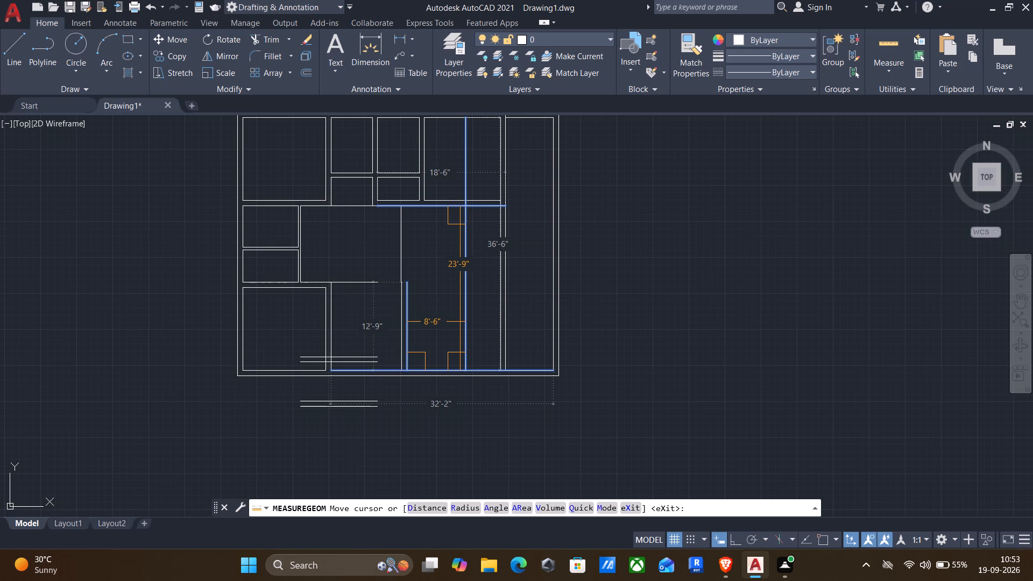
key("Escape")
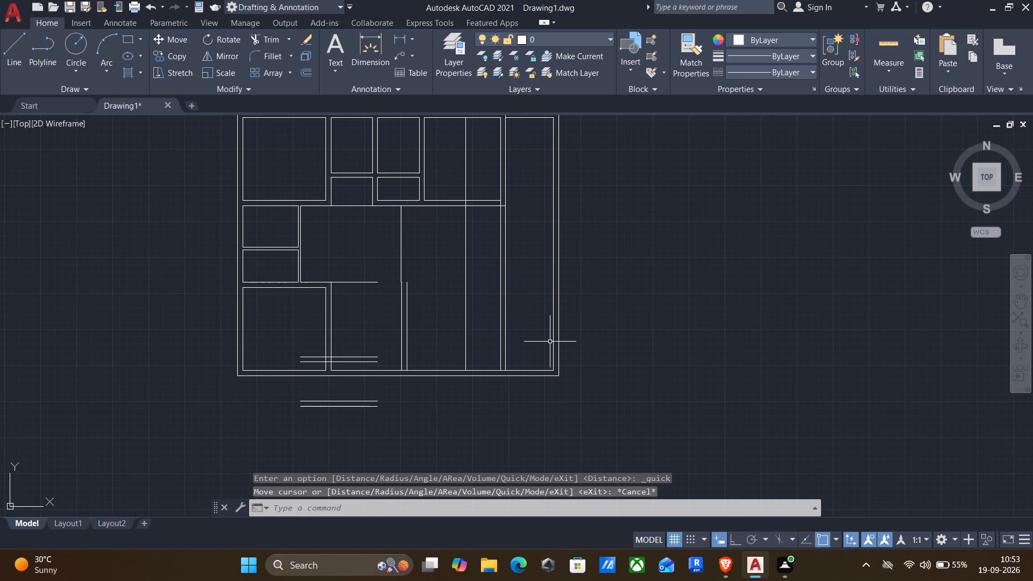
Offset the new full-height vertical line 6" to the left to form a second partition.
key("o")
key("Return")
left_click_drag(480, 331, 474, 330)
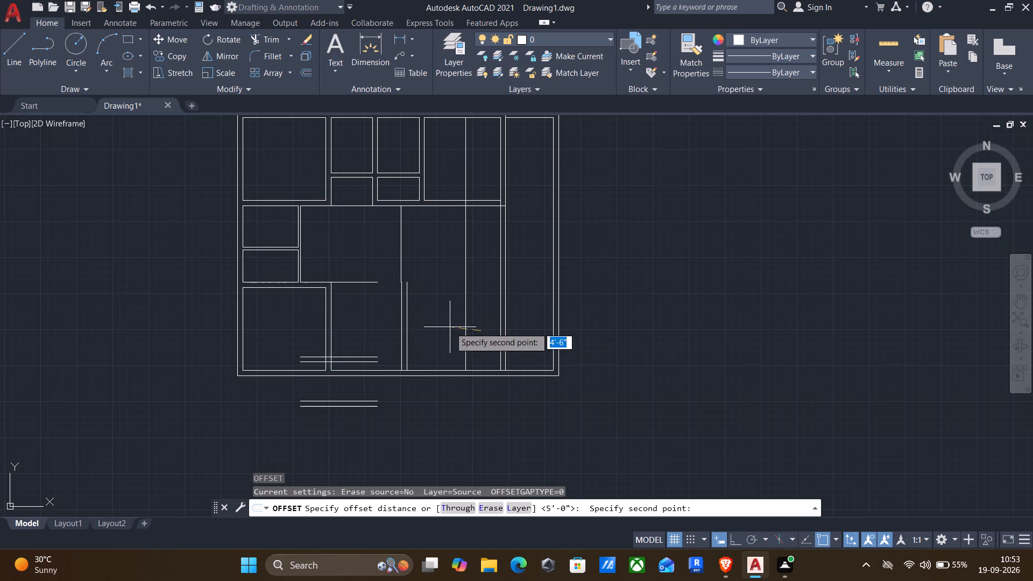
left_click(445, 331)
left_click(465, 317)
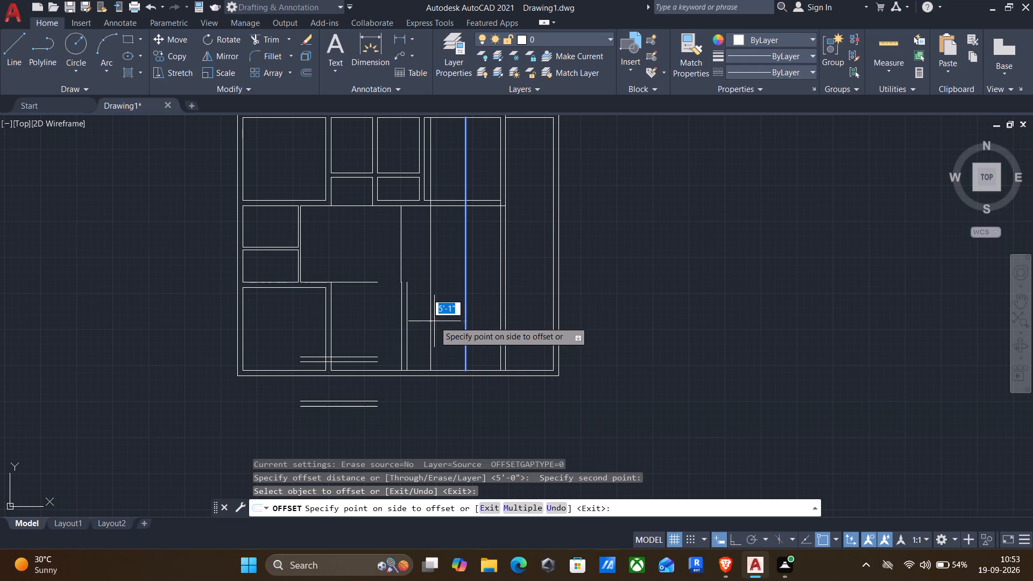
key("6")
key("shift+quotedbl")
key("Return")
key("Return")
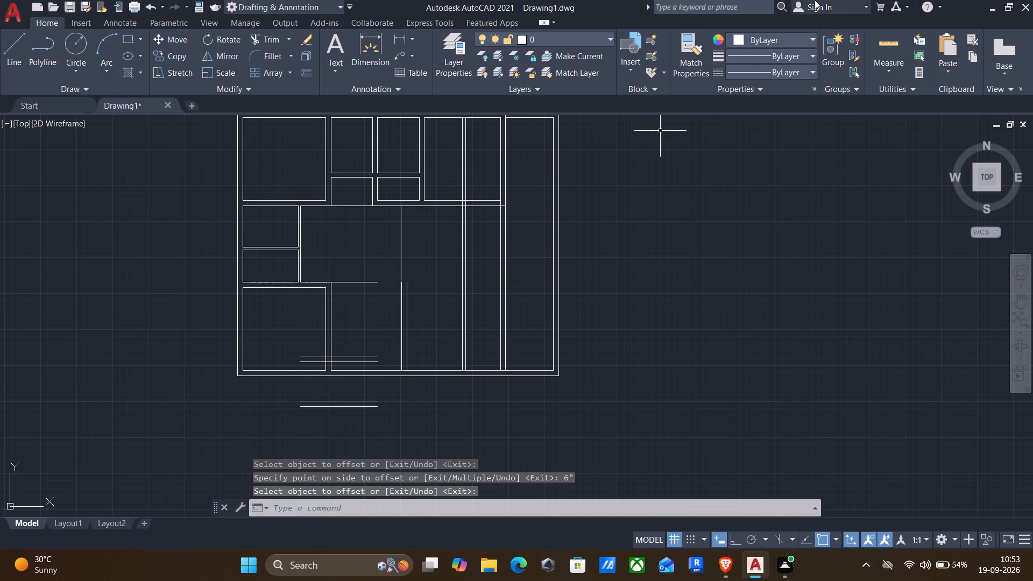
Quick-measure the lower central spaces, including the one between the bottom-left room's wall and the first partition.
left_click(894, 41)
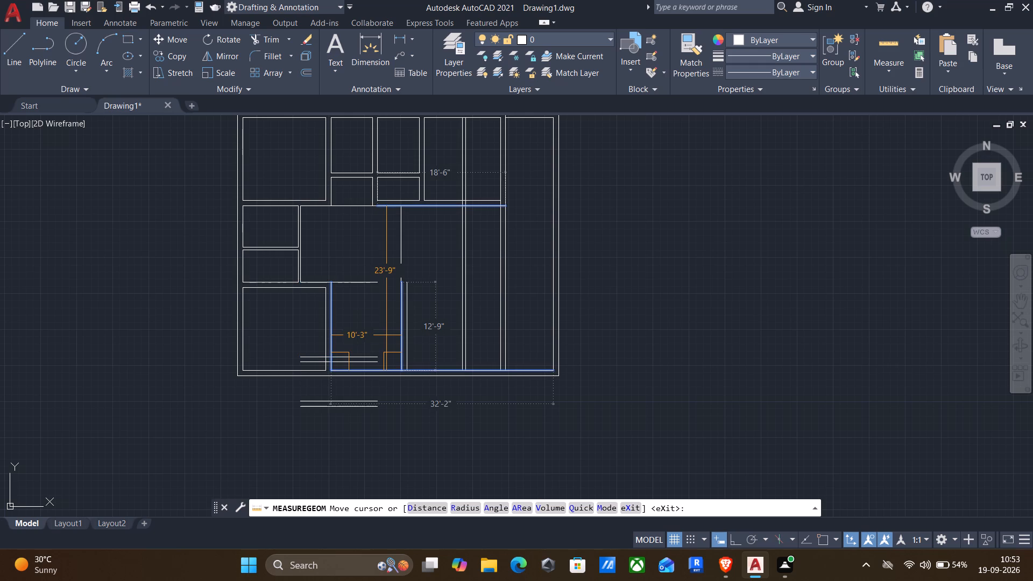
key("Escape")
Trim the bottom wall's inner line between the line pairs of the first partition, the second partition and the central area's right wall.
type("tr")
key("Return")
scroll(326, 365, "up", 1)
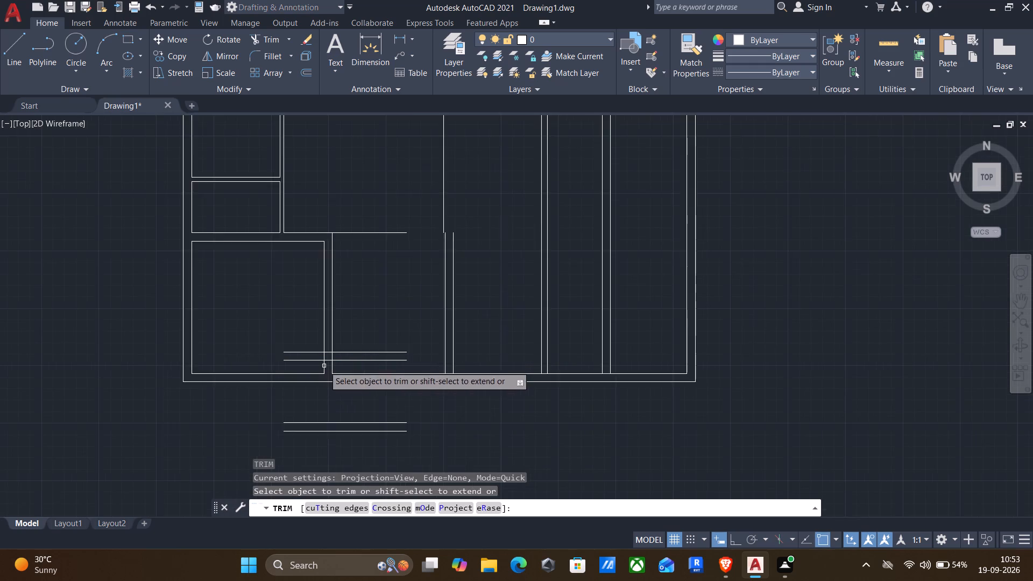
scroll(324, 366, "up", 2)
left_click(601, 375)
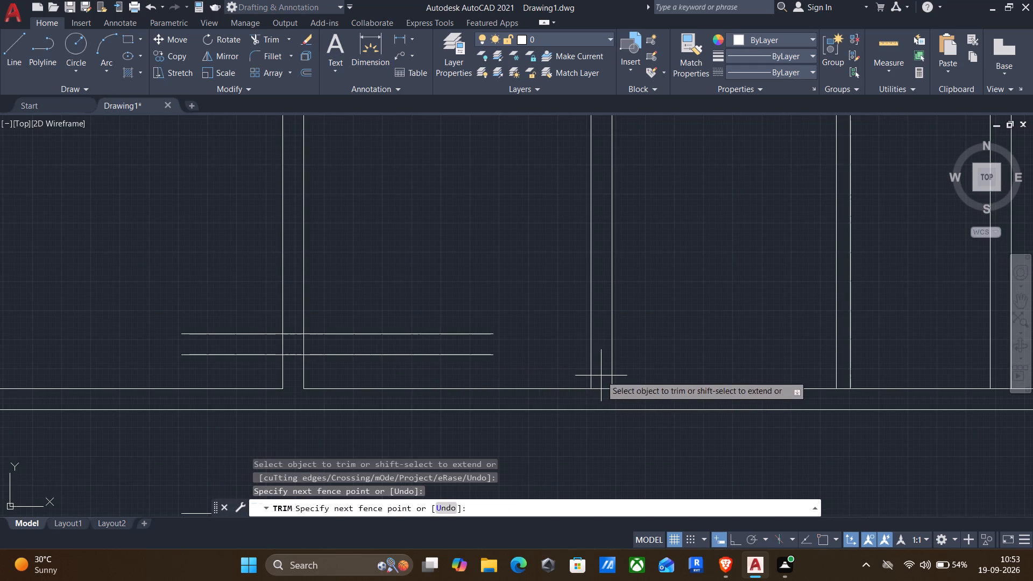
scroll(602, 375, "down", 2)
scroll(595, 387, "up", 3)
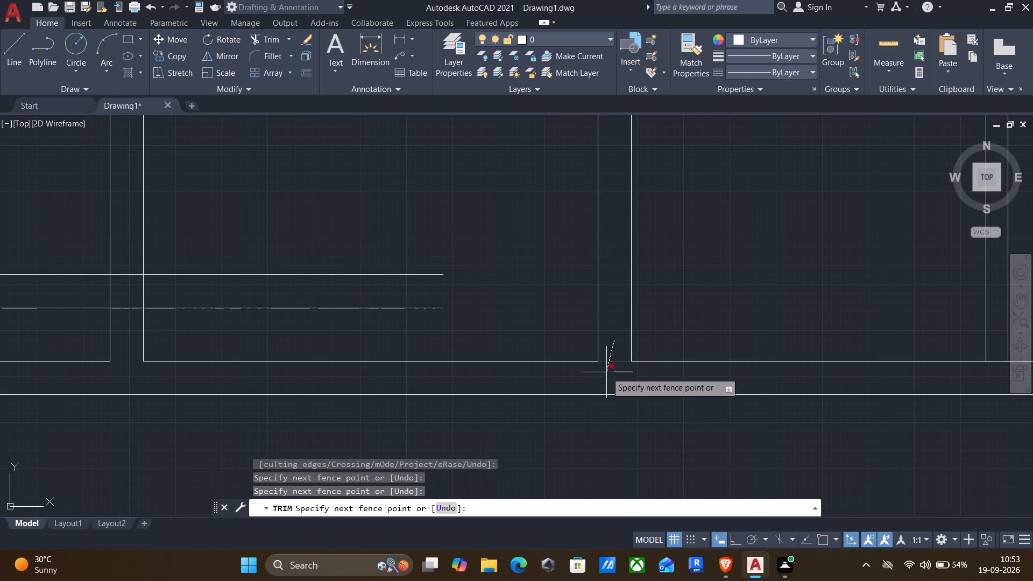
left_click(611, 367)
scroll(646, 376, "down", 2)
scroll(799, 374, "up", 3)
scroll(733, 362, "up", 1)
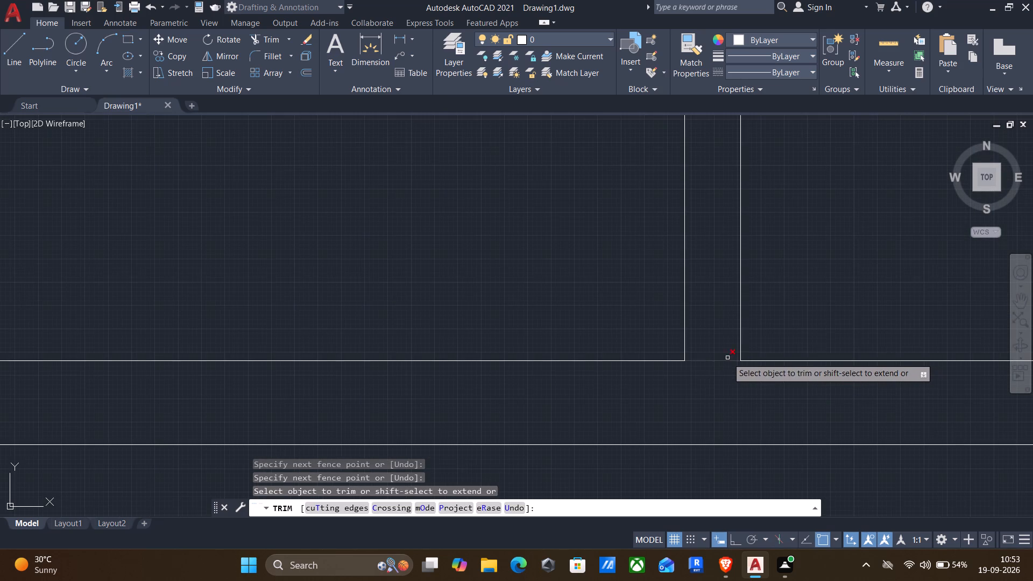
left_click_drag(724, 349, 709, 391)
scroll(709, 391, "down", 4)
scroll(796, 375, "up", 4)
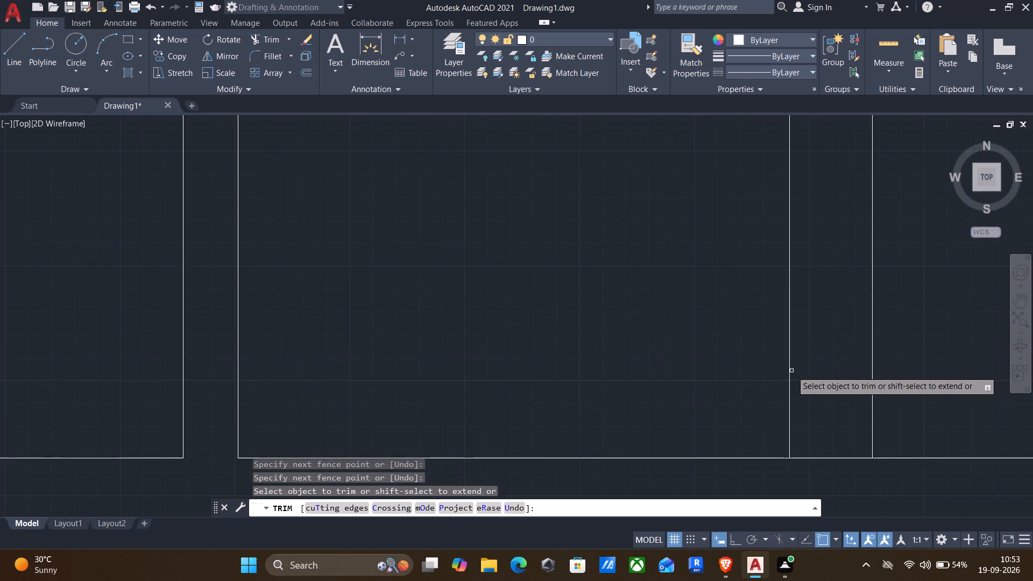
left_click_drag(844, 471, 839, 427)
scroll(831, 425, "down", 4)
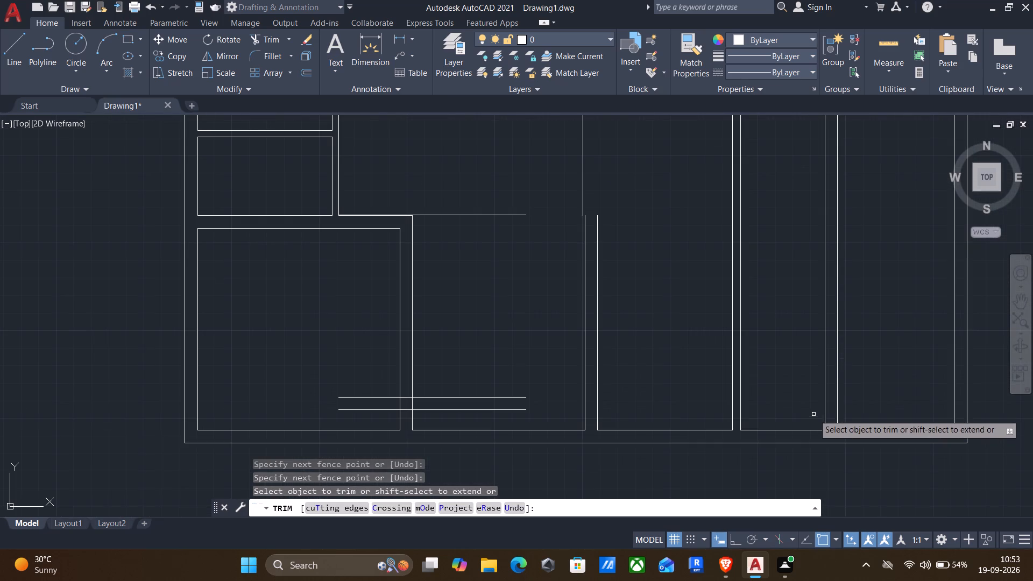
scroll(739, 387, "down", 1)
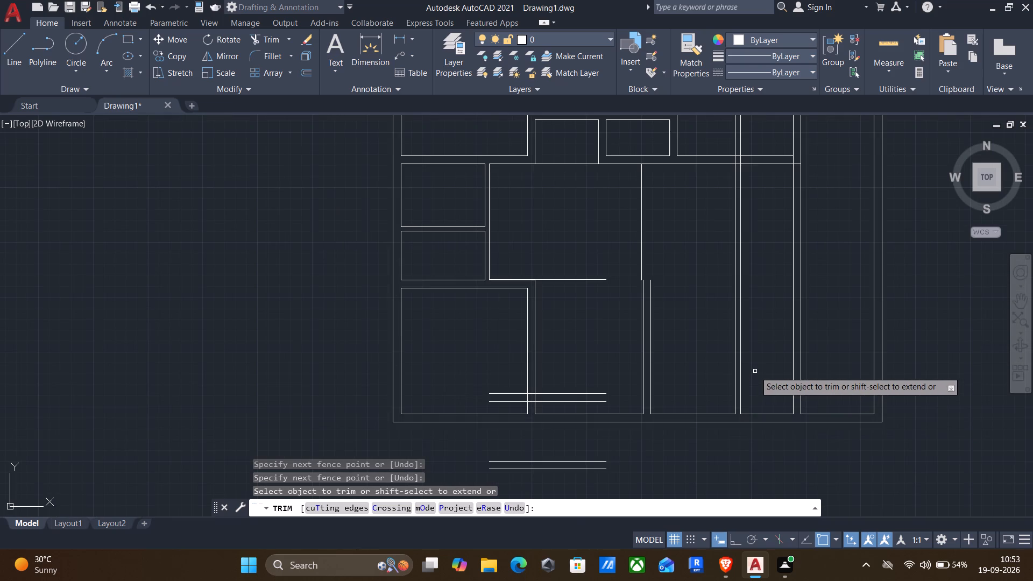
key("Escape")
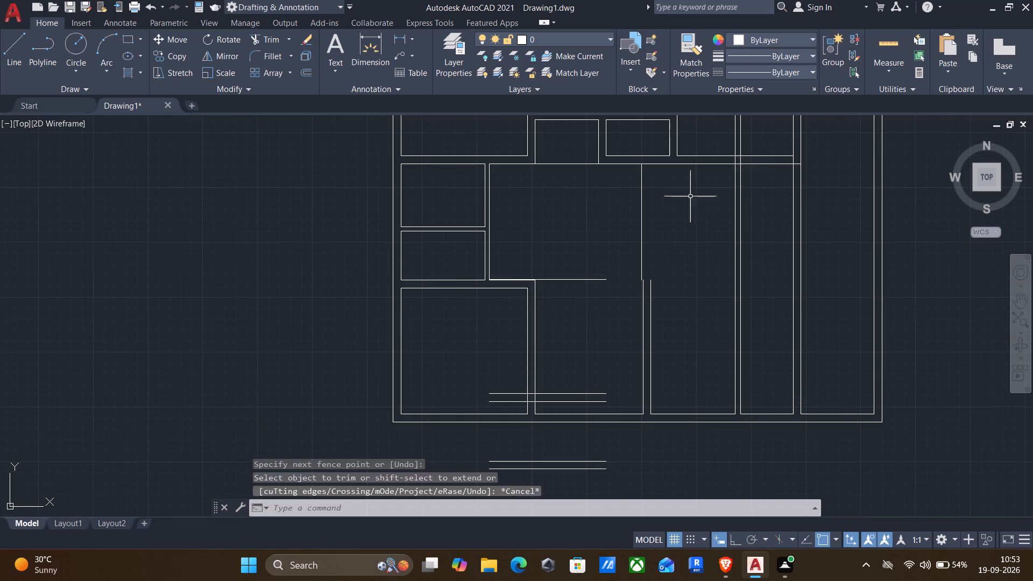
Delete the single vertical line standing above the first partition in the open central area.
left_click(668, 214)
left_click(608, 214)
key("Delete")
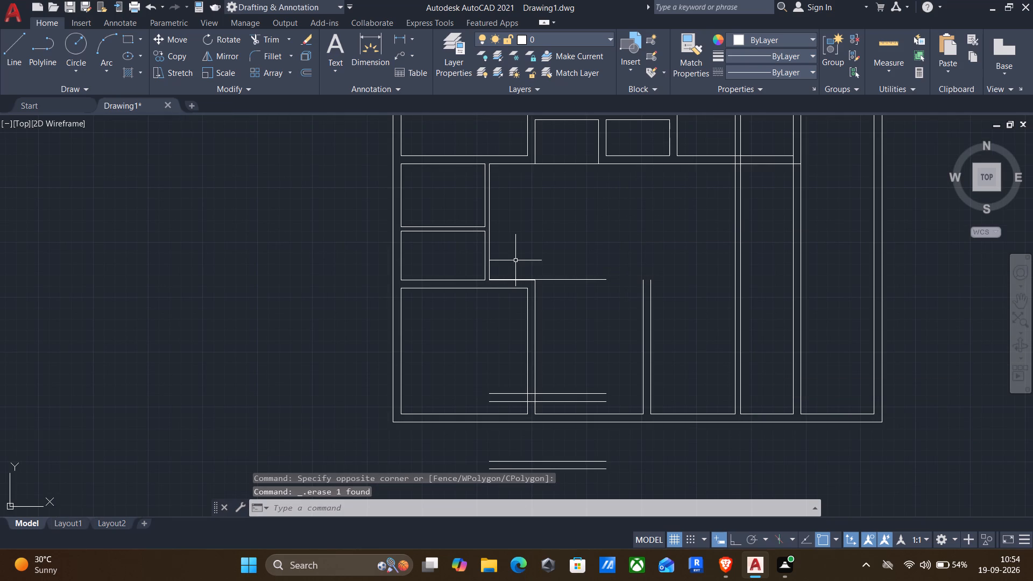
Offset the bottom wall's inner line between the first and second partitions 12' upward.
key("o")
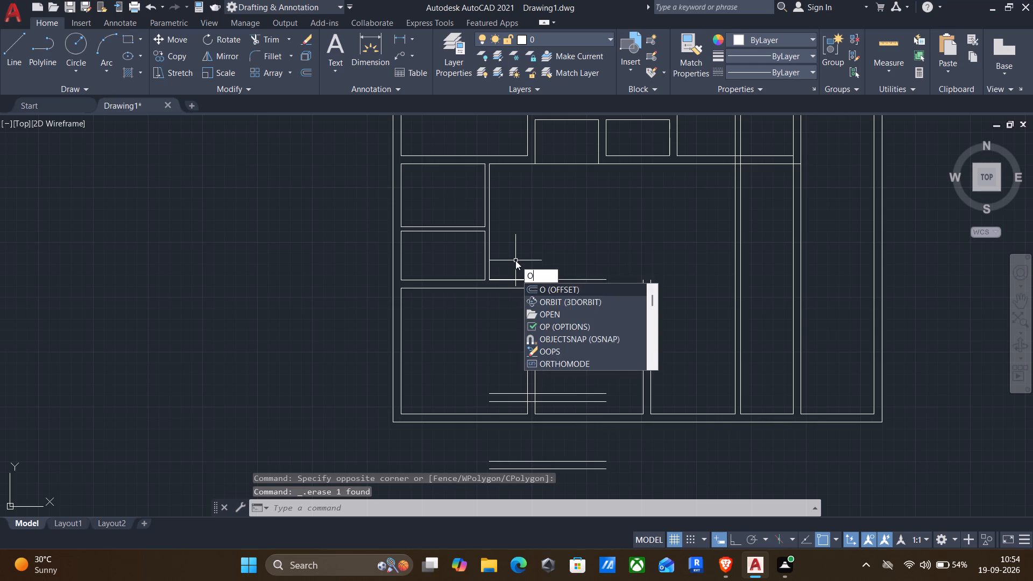
key("Return")
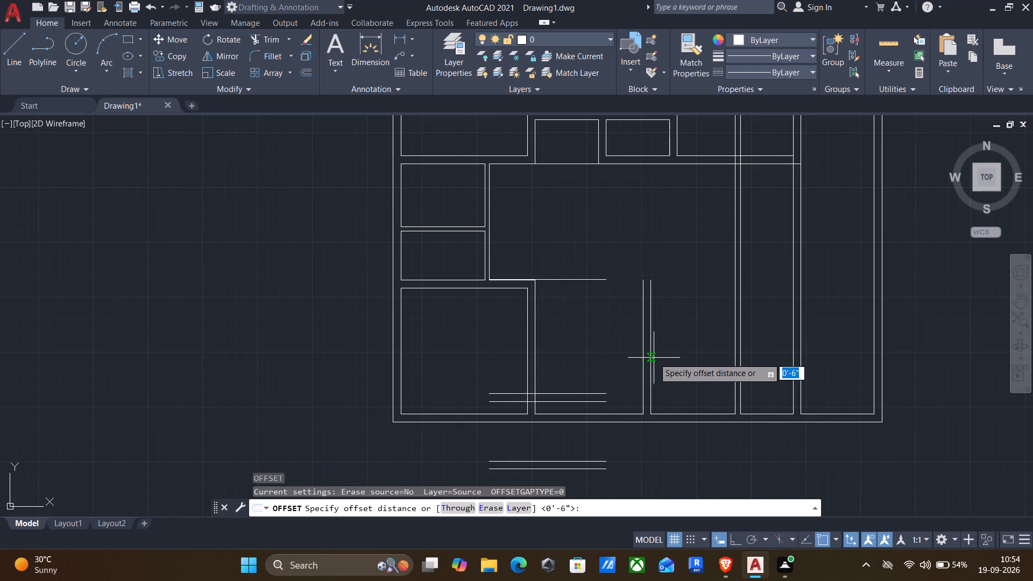
left_click(665, 391)
left_click(664, 331)
left_click(675, 414)
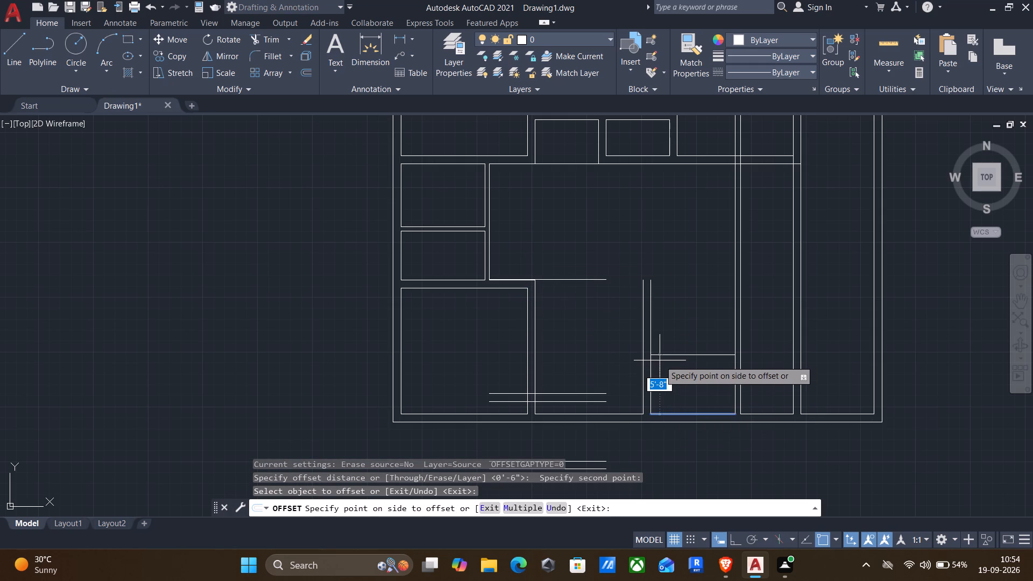
type("12'")
key("Return")
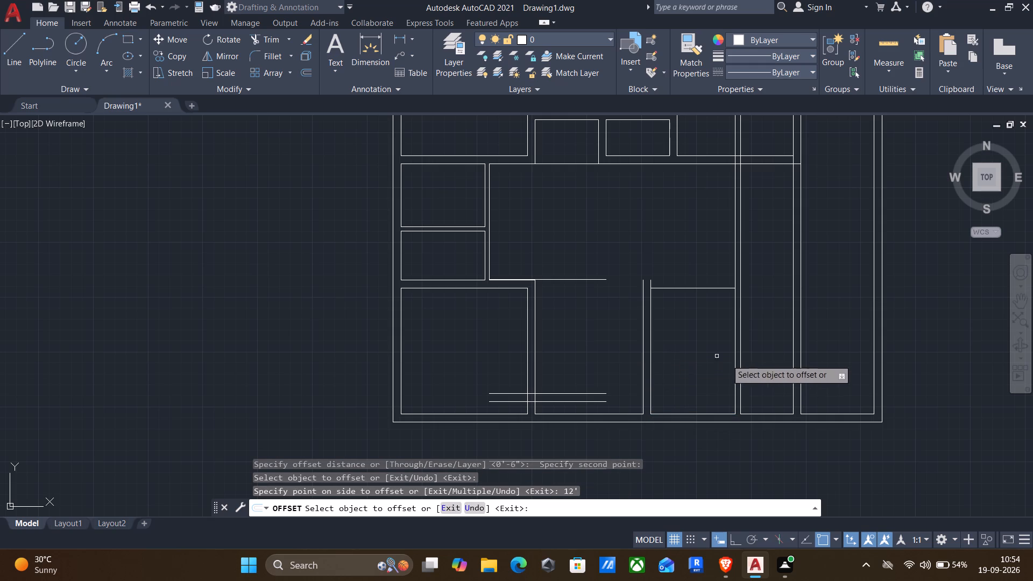
Offset the bottom wall's inner line between the second partition and the central area's right wall 12' upward.
left_click(758, 414)
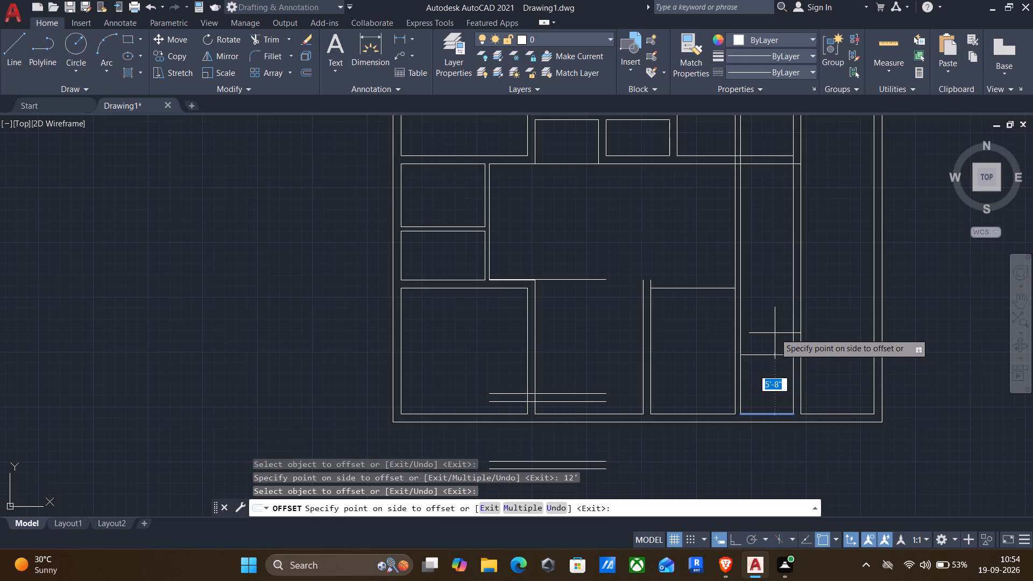
key("1")
key("2")
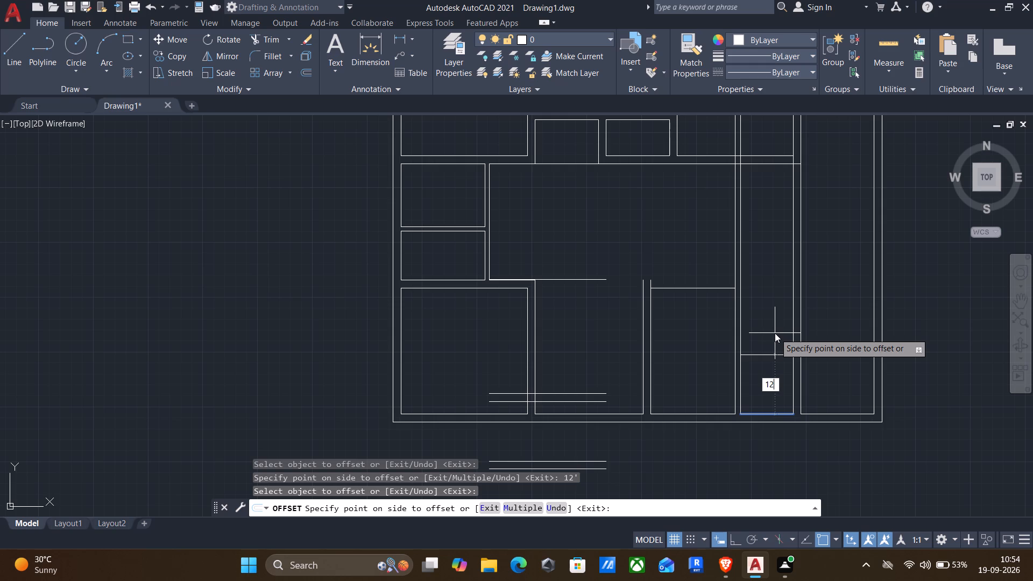
key("apostrophe")
key("Return")
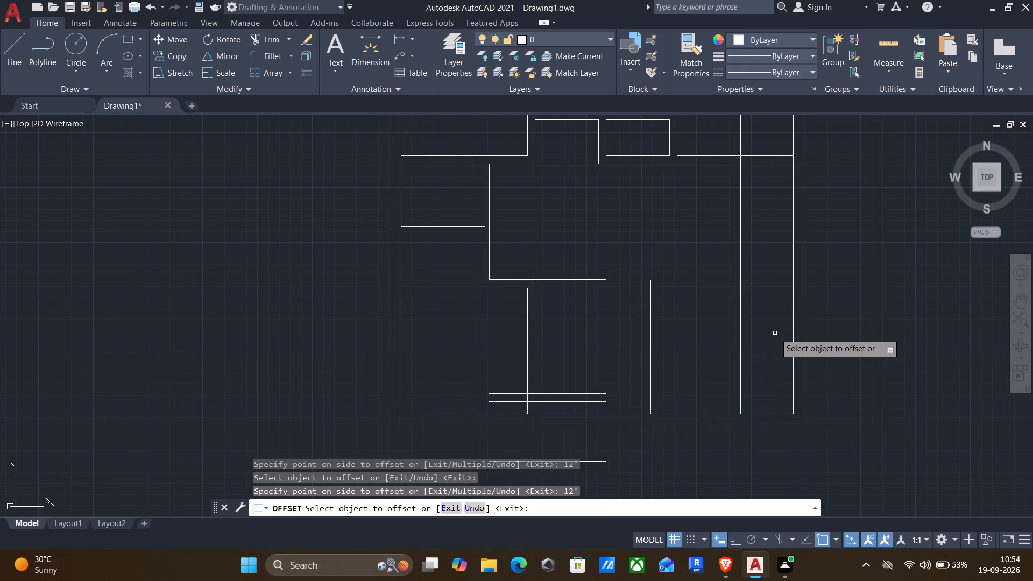
Offset the top lines of the two lower compartments on either side of the second partition 9" upward.
left_click(775, 288)
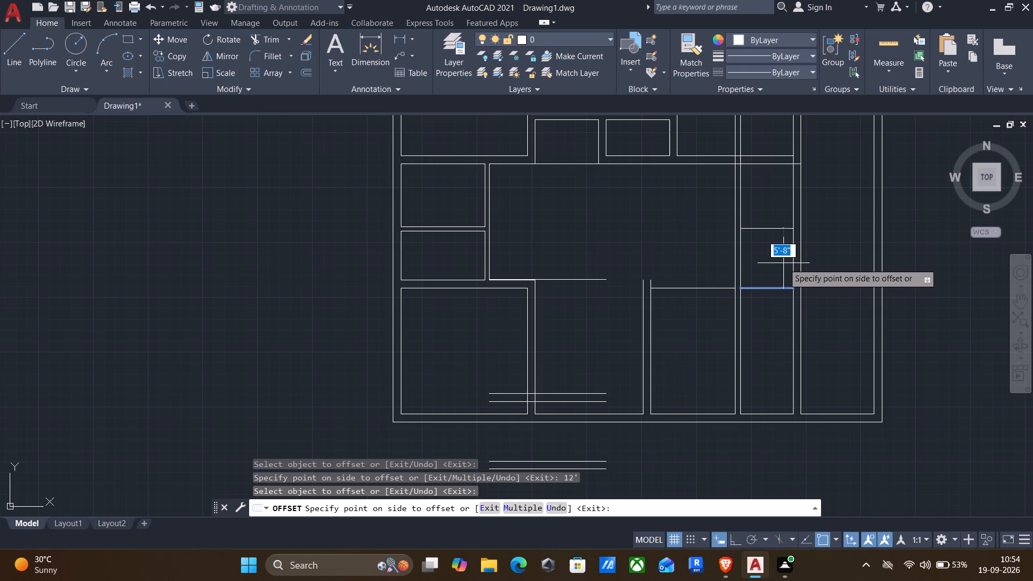
type("9\"")
key("Return")
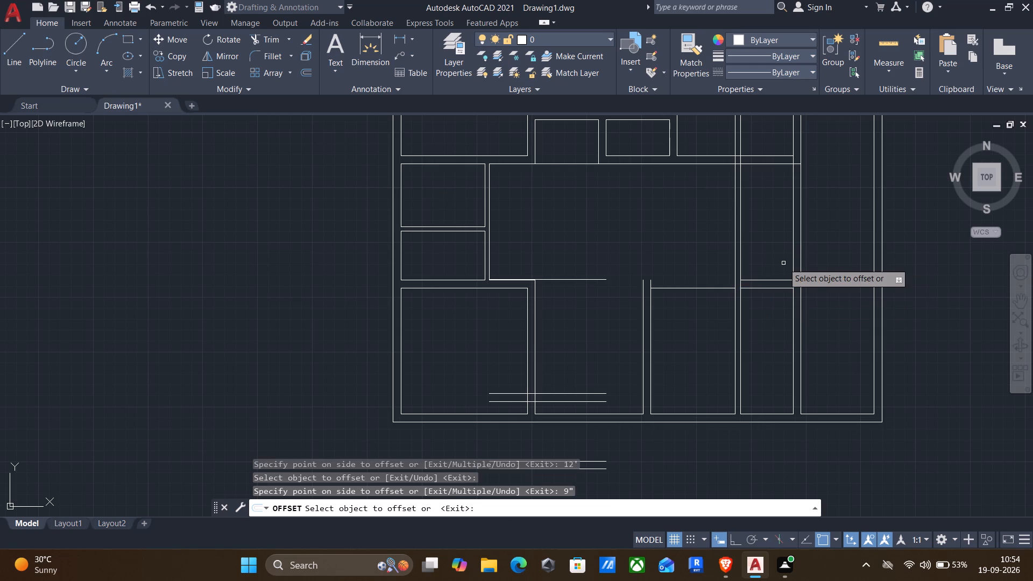
left_click(692, 288)
key("9")
key("shift+quotedbl")
key("Return")
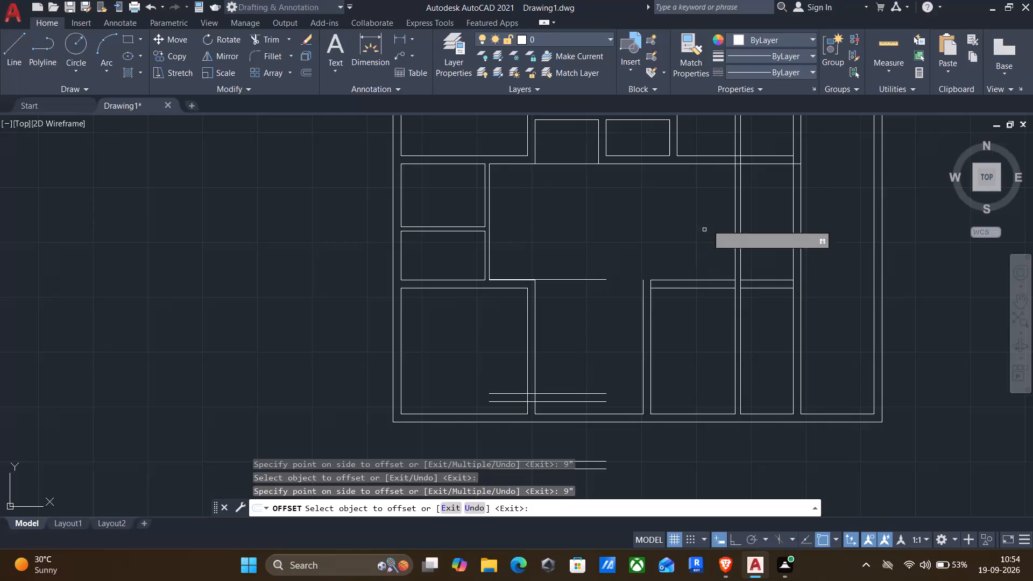
key("Return")
Quick-measure the open central area's width and height.
left_click(898, 45)
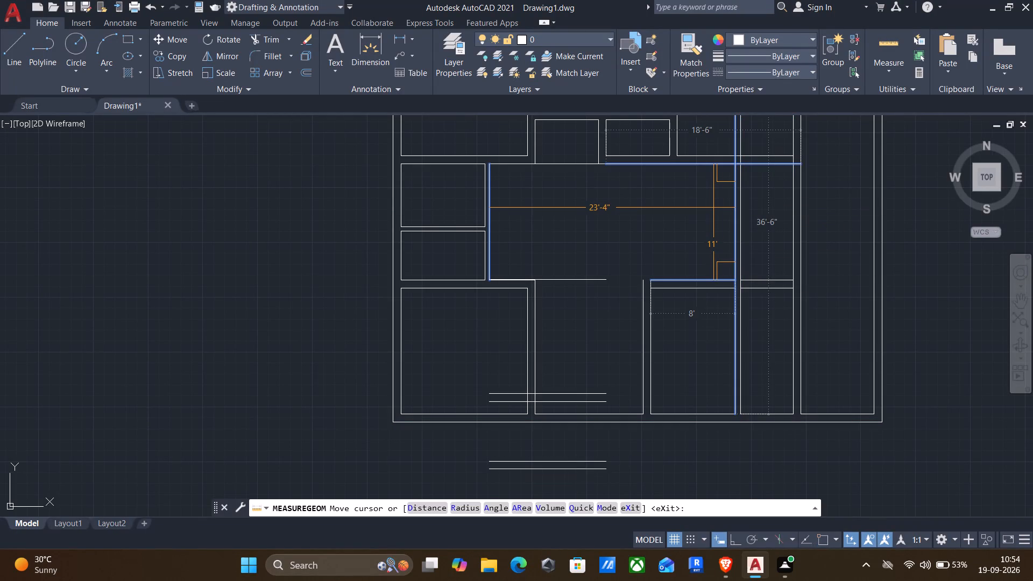
key("Escape")
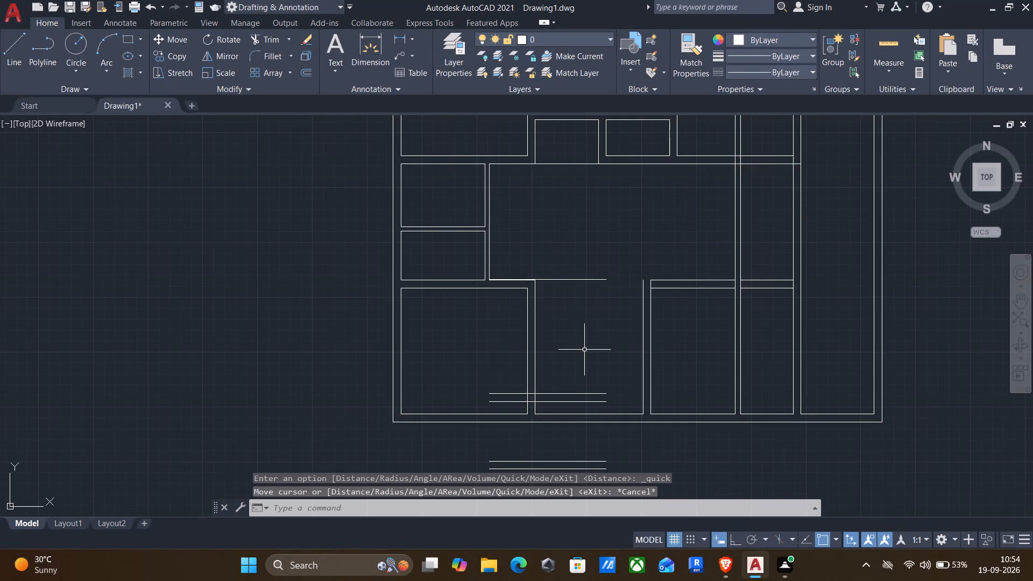
Trim the right wall's inner line and both second-partition lines between the new 9" wall's two lines.
type("tr")
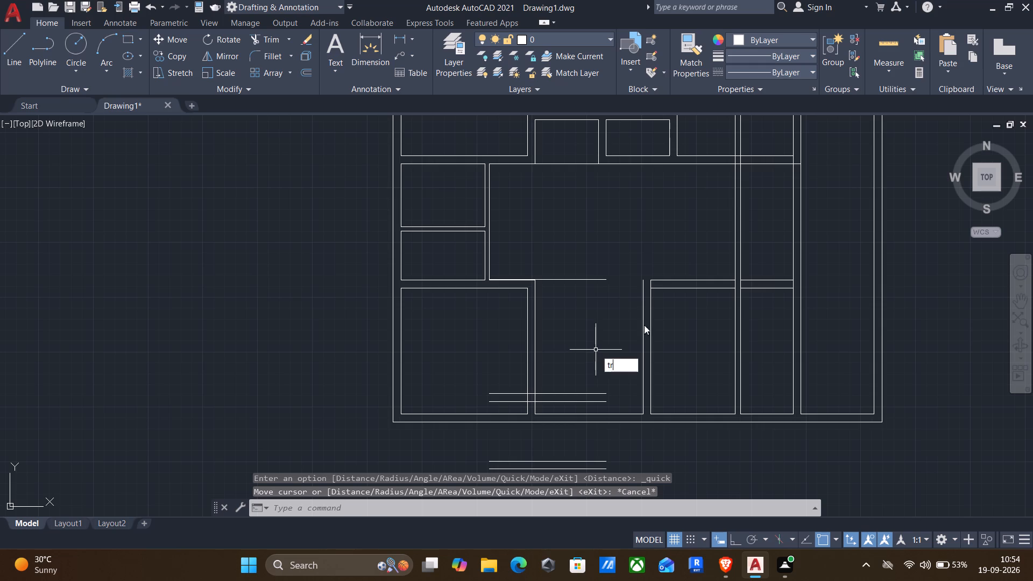
key("Return")
scroll(808, 283, "up", 2)
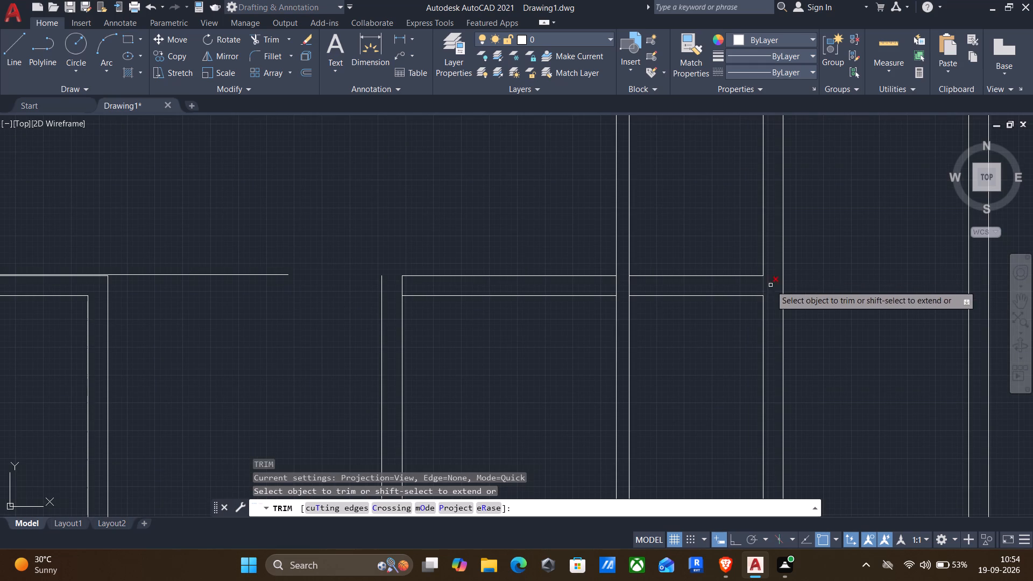
left_click_drag(779, 288, 733, 275)
key("ctrl+z")
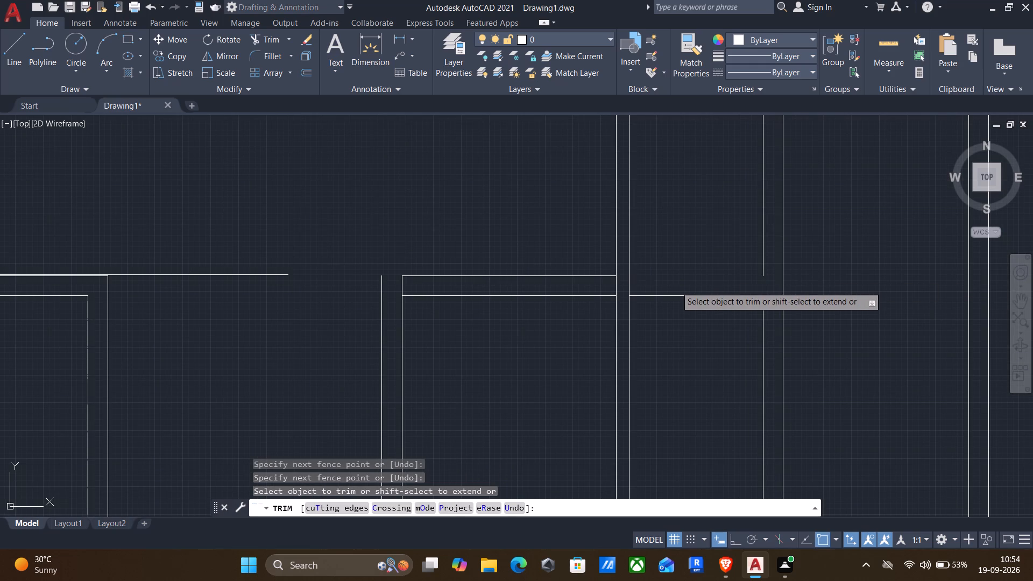
scroll(799, 284, "up", 4)
left_click_drag(746, 290, 638, 290)
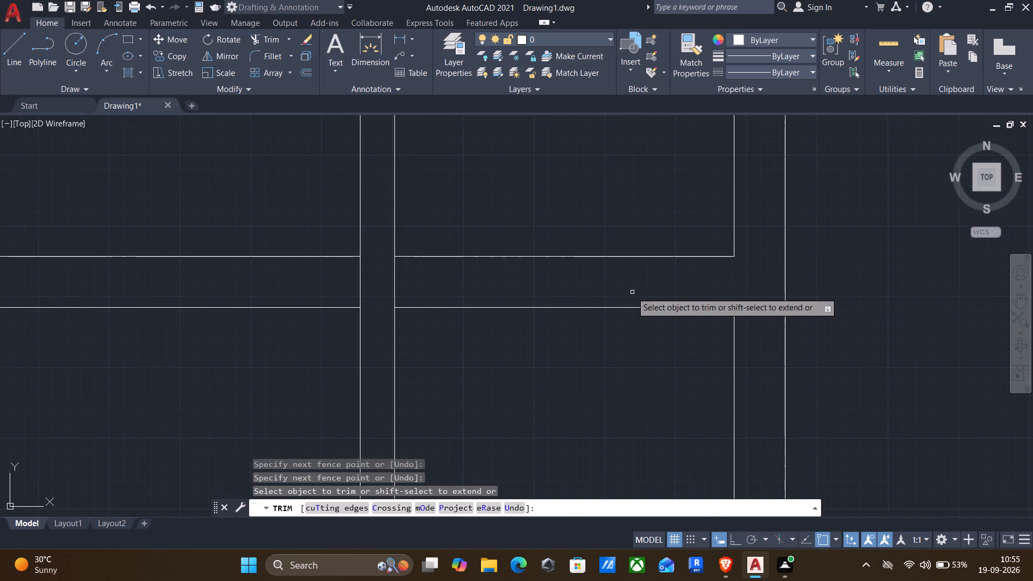
scroll(415, 290, "down", 2)
left_click_drag(379, 287, 409, 285)
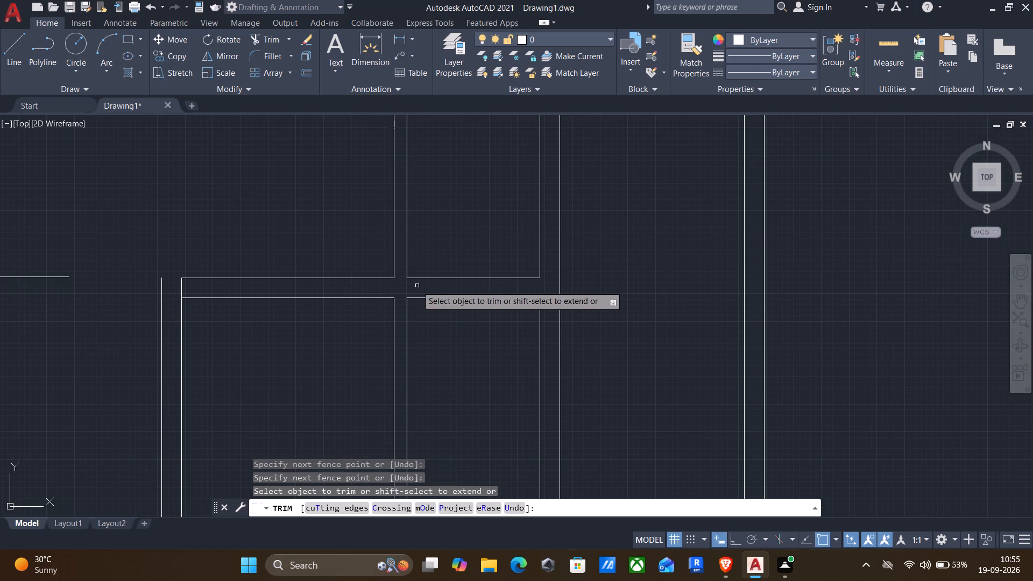
scroll(404, 289, "down", 1)
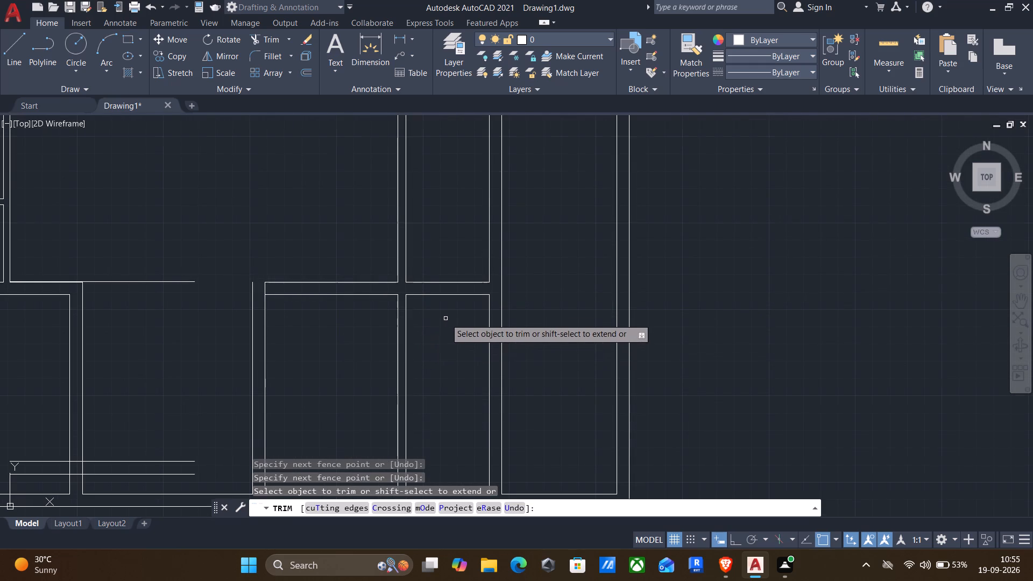
scroll(445, 318, "down", 2)
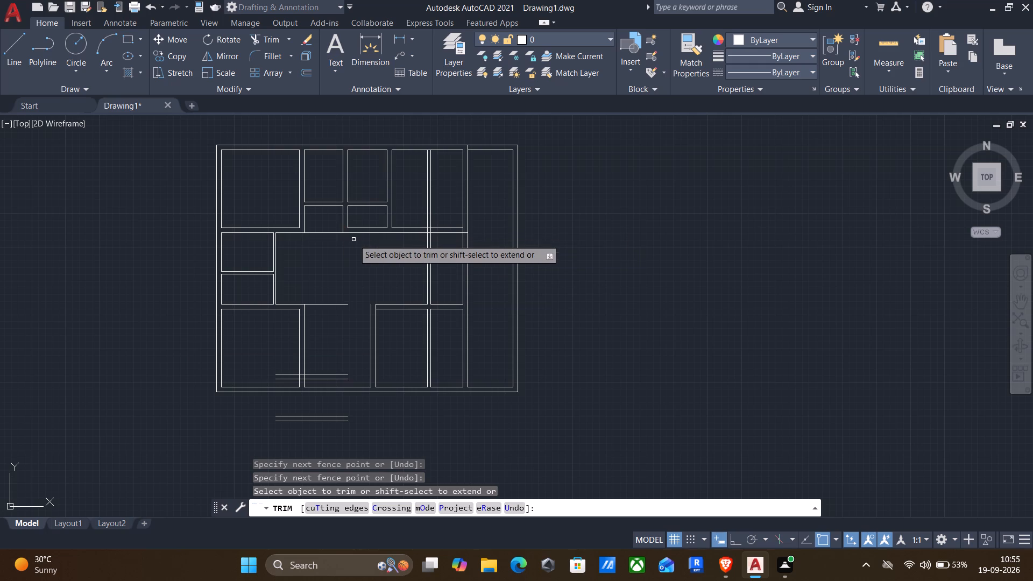
Trim the second partition's lines out of the upper room and the wall below it, plus the wall line between them.
left_click_drag(437, 203, 421, 210)
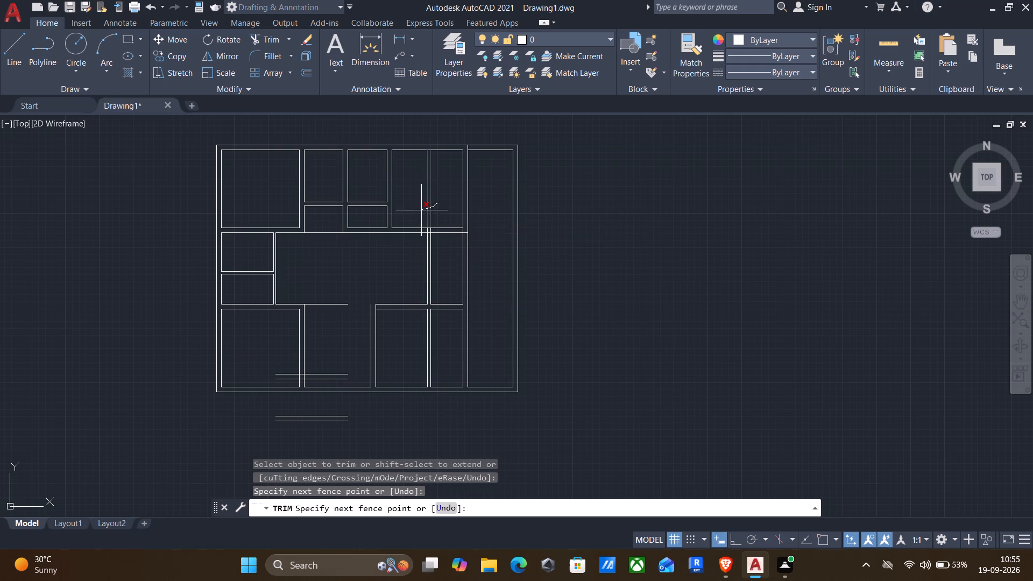
left_click_drag(421, 210, 420, 210)
scroll(434, 230, "up", 4)
left_click_drag(434, 232, 370, 233)
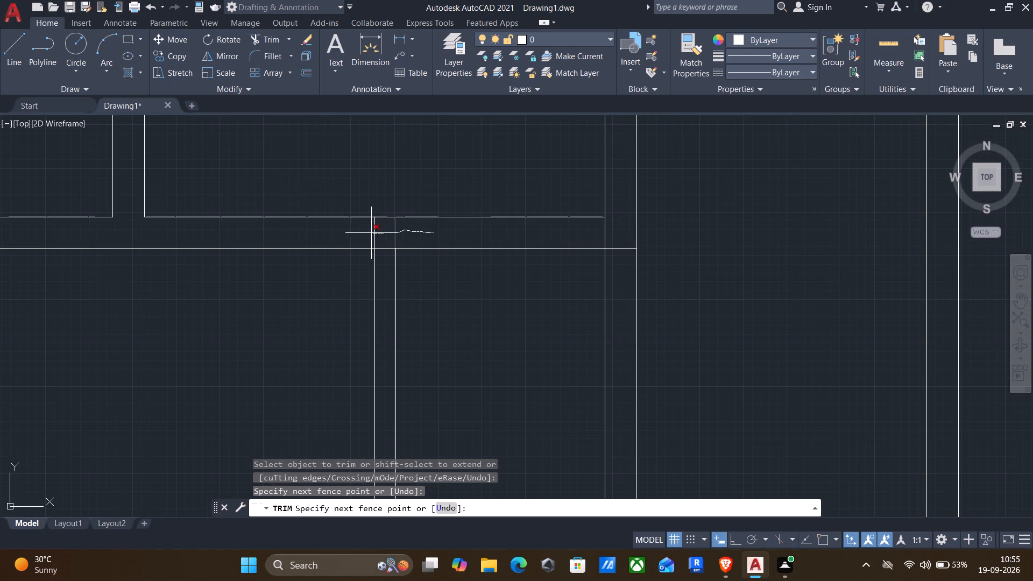
left_click_drag(370, 233, 363, 233)
left_click(376, 244)
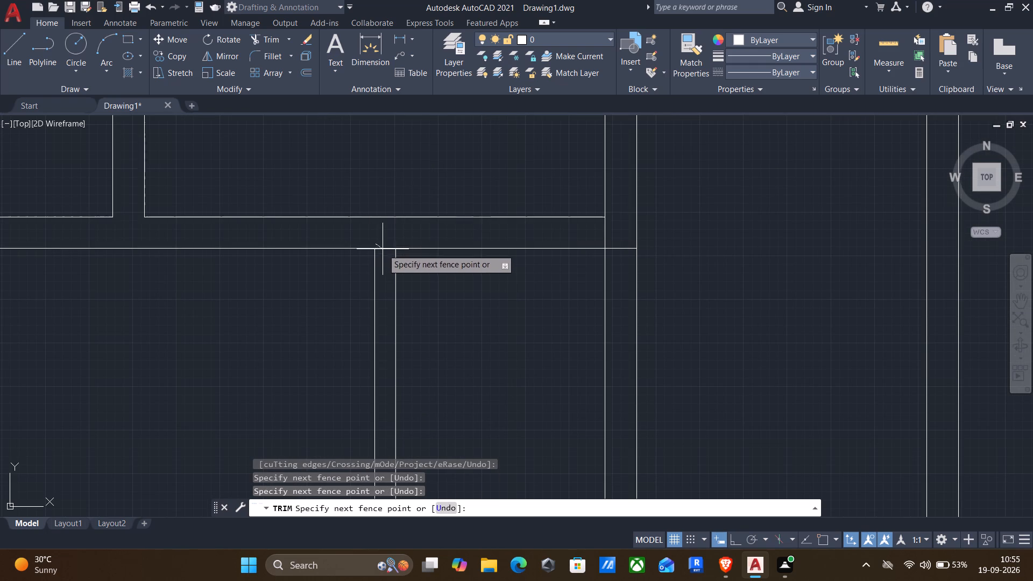
left_click(383, 251)
Clean the junction of the upper horizontal wall and the right wall by trimming the inner vertical piece and the crossing stub.
scroll(589, 233, "down", 1)
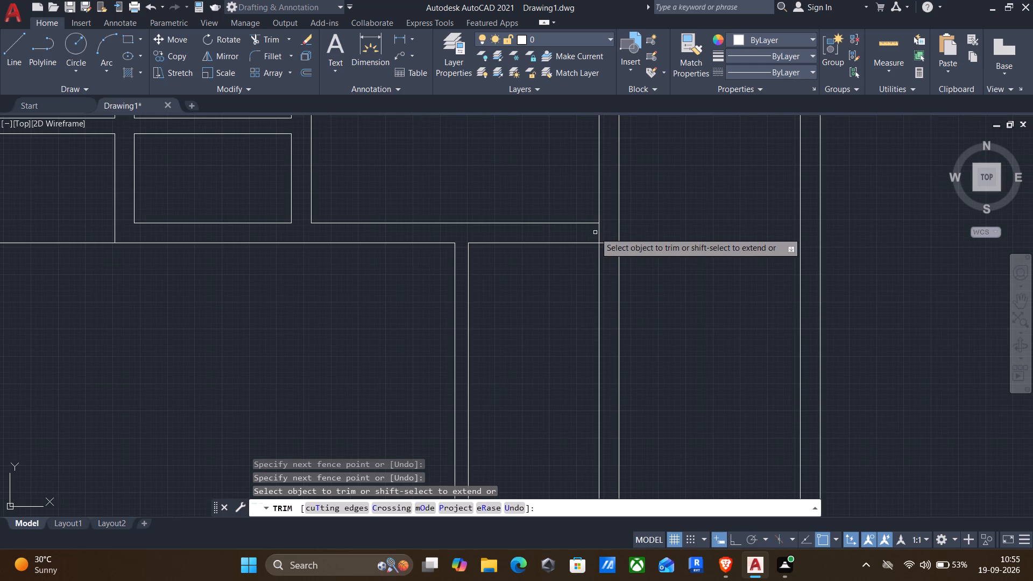
left_click(600, 231)
left_click(607, 243)
scroll(607, 243, "down", 3)
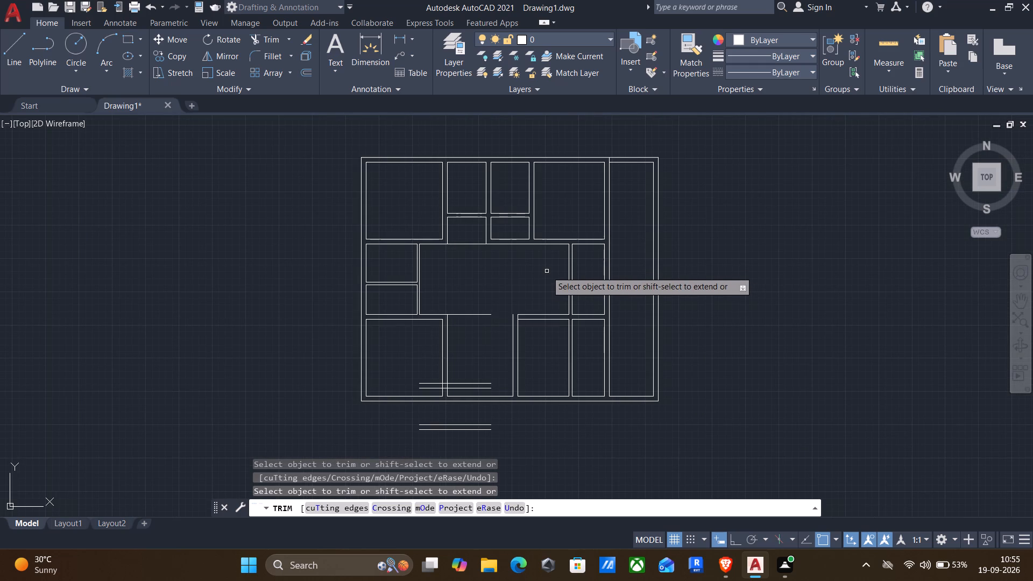
key("Escape")
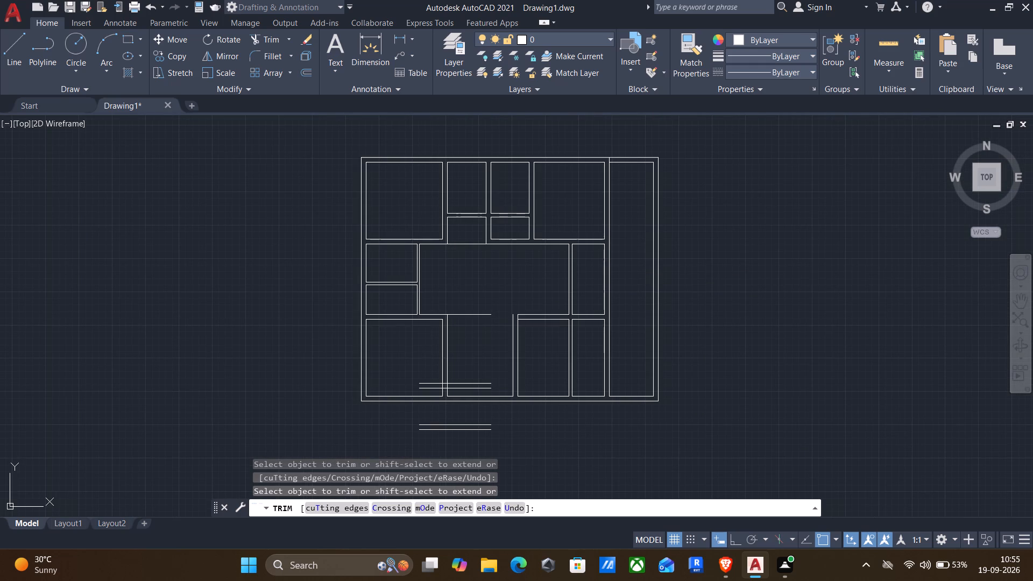
Extend the two horizontal lines just above the bottom wall to the first partition's lines.
type("ex")
key("Return")
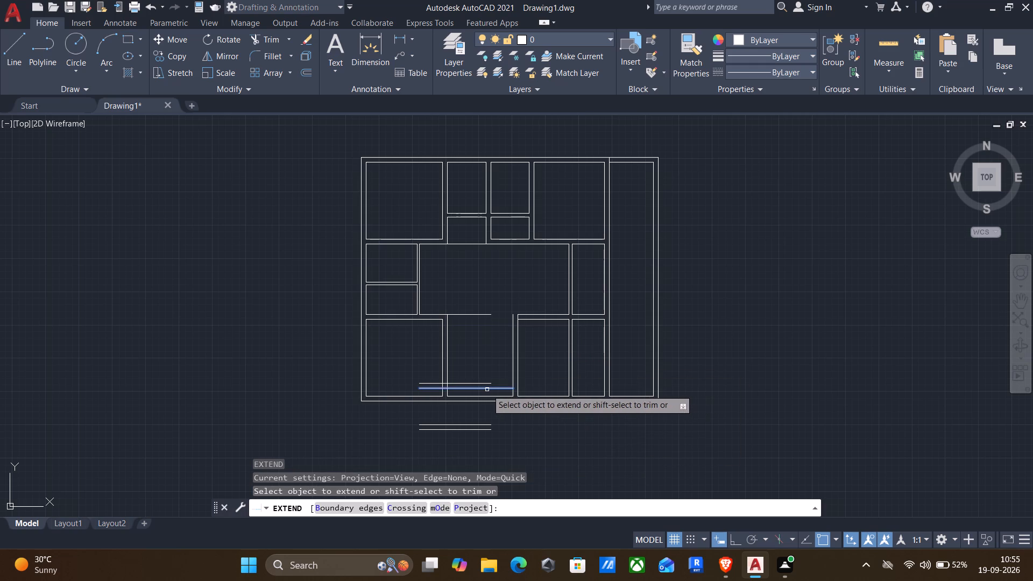
left_click_drag(486, 389, 480, 382)
left_click(482, 382)
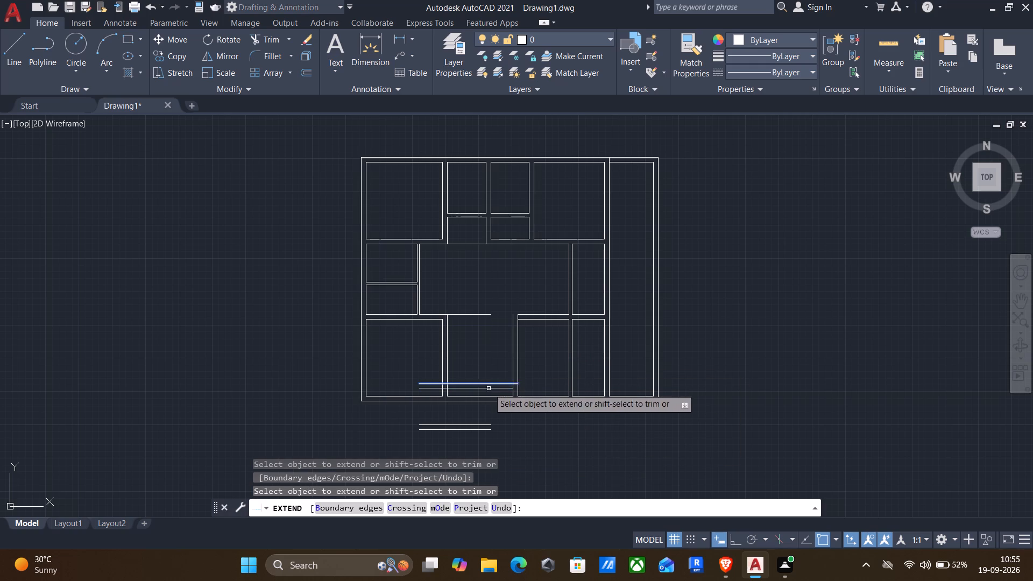
left_click(498, 388)
left_click(498, 384)
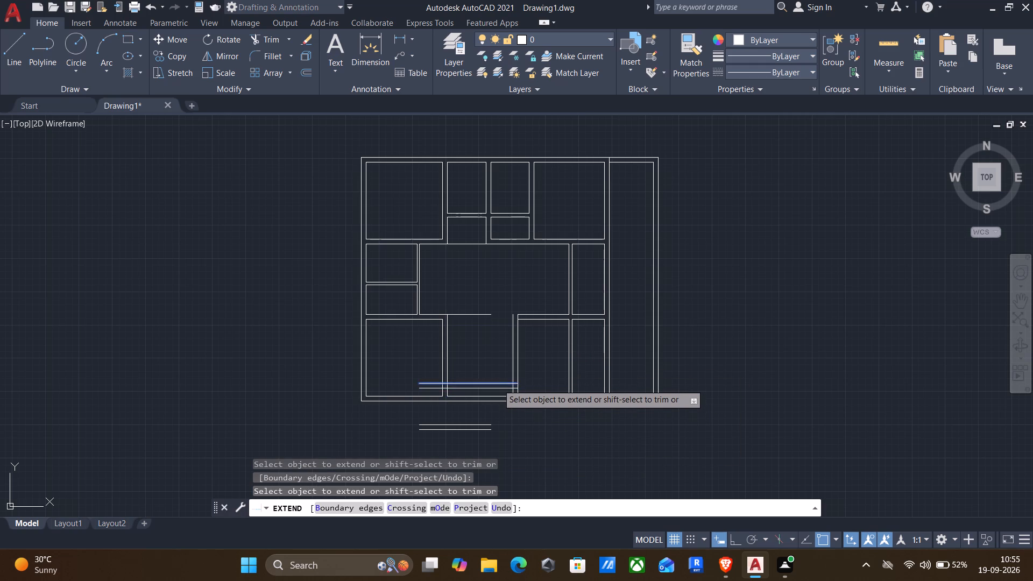
key("Escape")
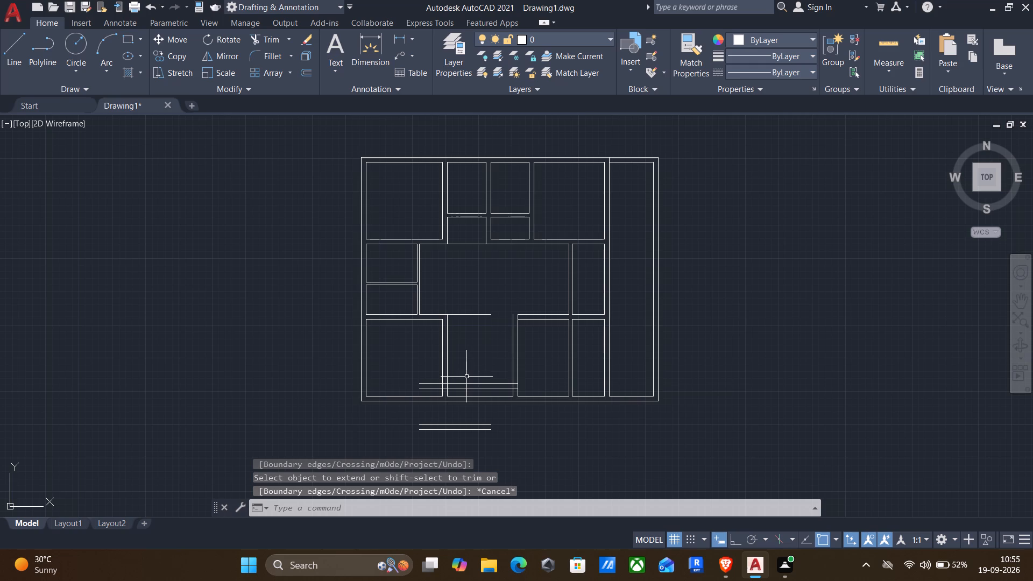
Trim the extended wall pair's overrun into the bottom-left room and open its junction with that room's right wall.
type("tr")
key("Return")
scroll(435, 392, "up", 1)
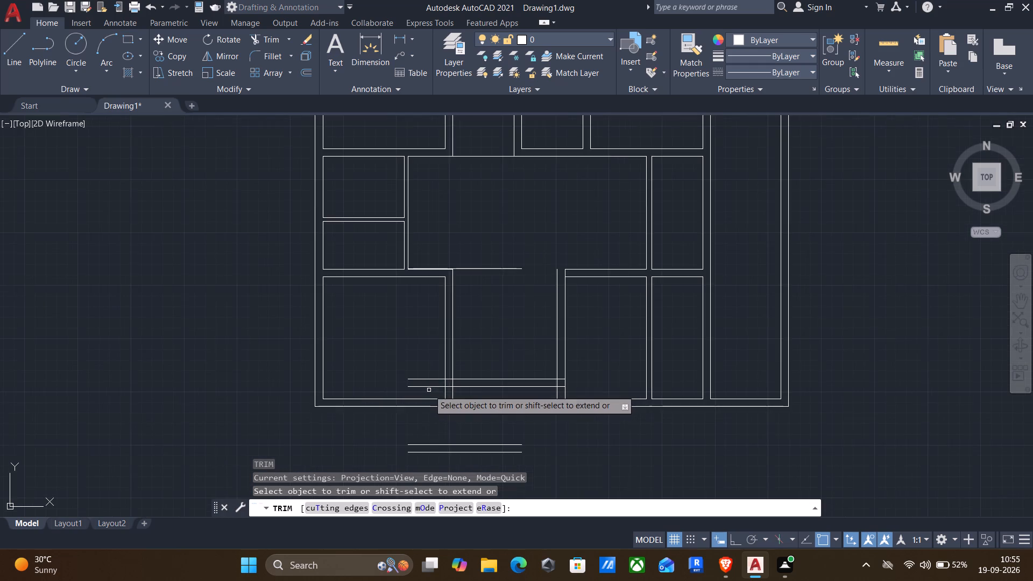
scroll(429, 390, "up", 3)
left_click_drag(429, 390, 434, 331)
scroll(457, 353, "down", 2)
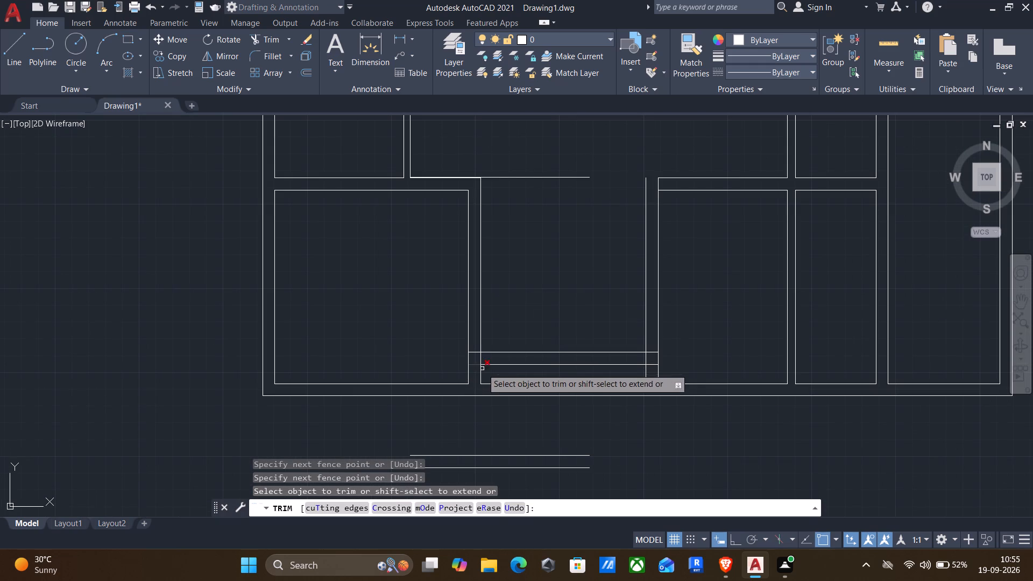
scroll(467, 359, "up", 2)
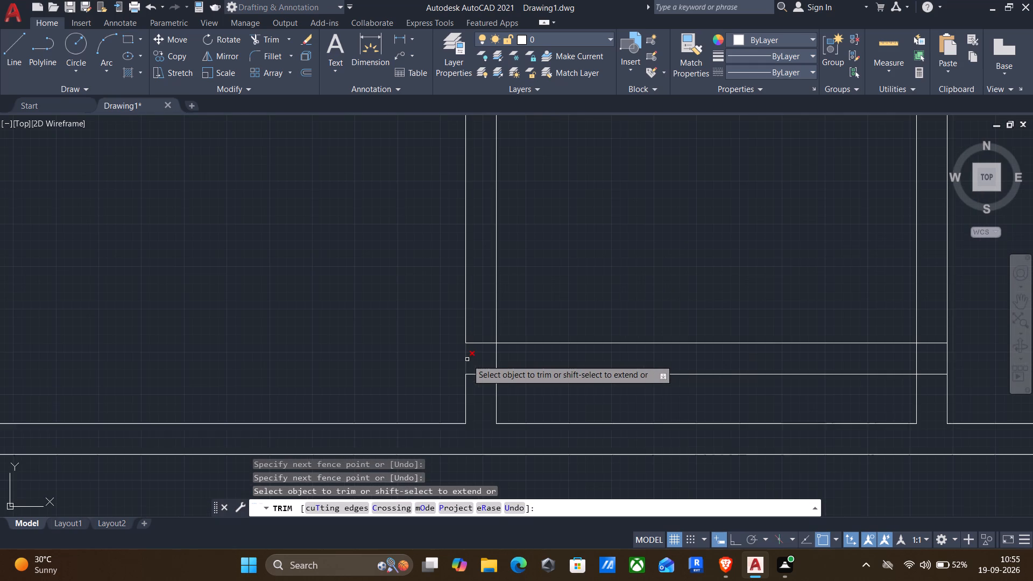
left_click_drag(487, 385, 478, 338)
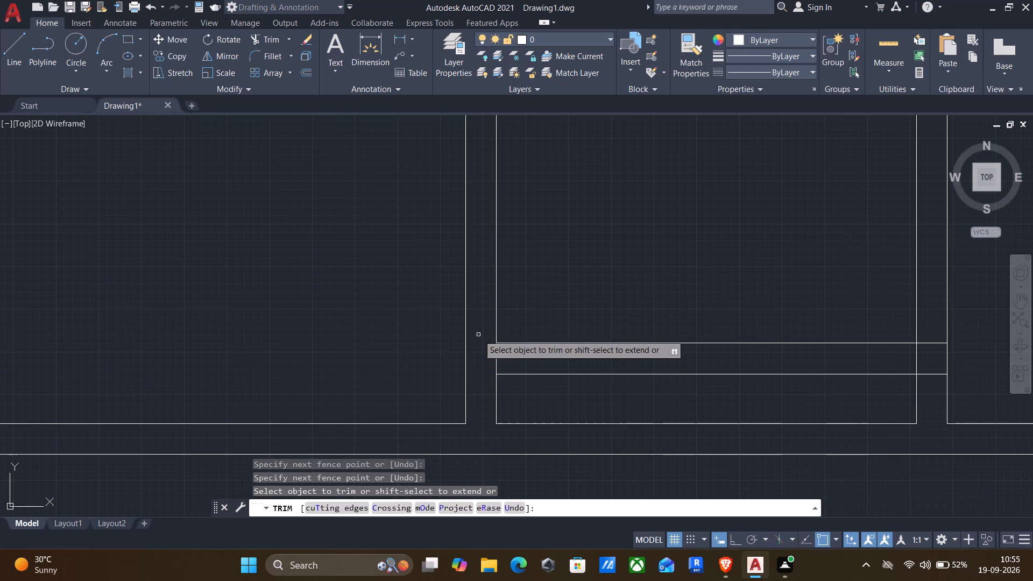
left_click_drag(478, 353, 508, 359)
Trim the wall pair's stubs inside the first partition and the partition's near line between the pair.
scroll(508, 359, "down", 2)
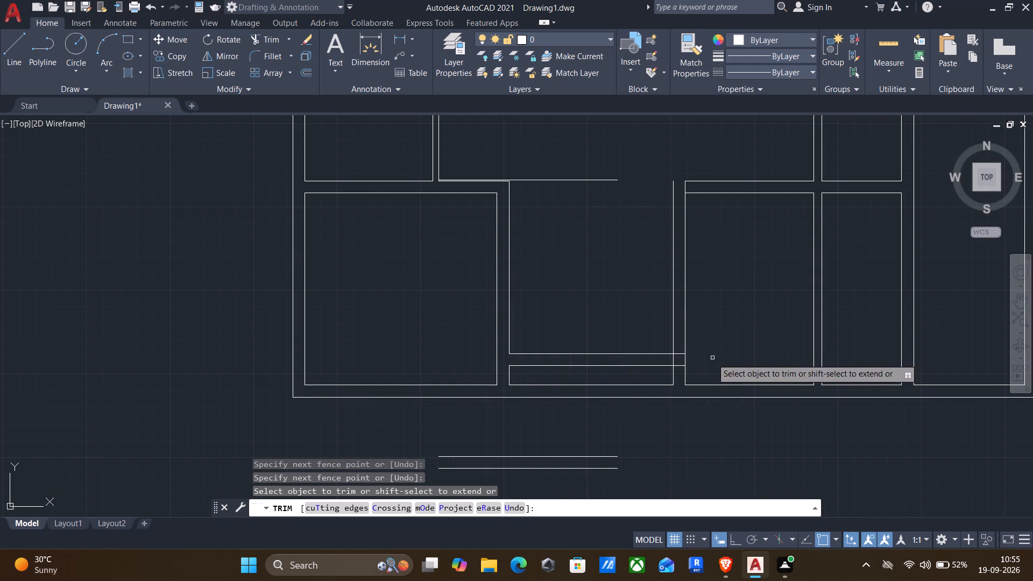
scroll(709, 360, "up", 3)
left_click_drag(574, 371, 569, 339)
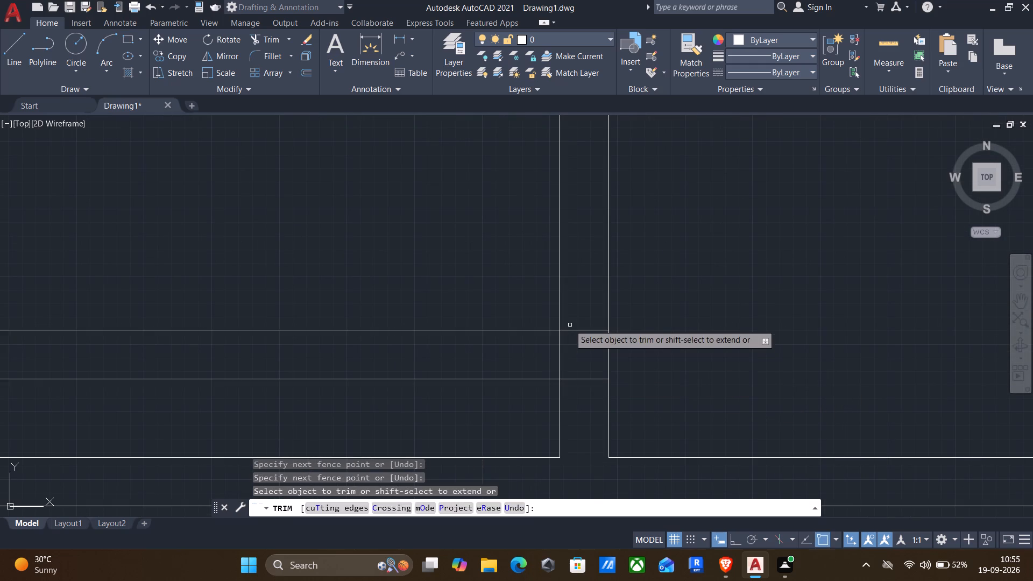
left_click_drag(569, 323, 594, 384)
left_click_drag(585, 372, 560, 370)
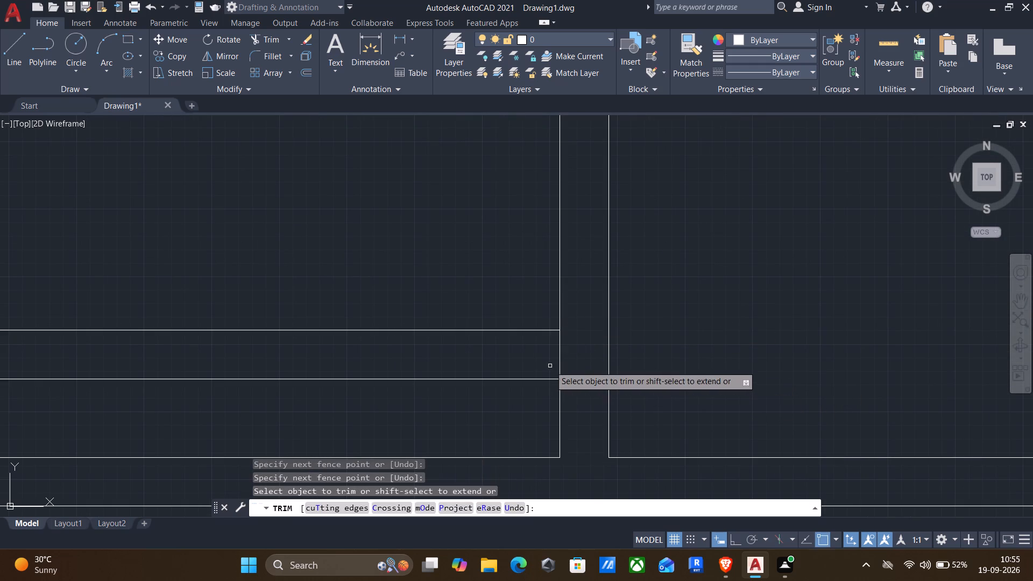
left_click_drag(550, 366, 572, 359)
scroll(577, 359, "down", 3)
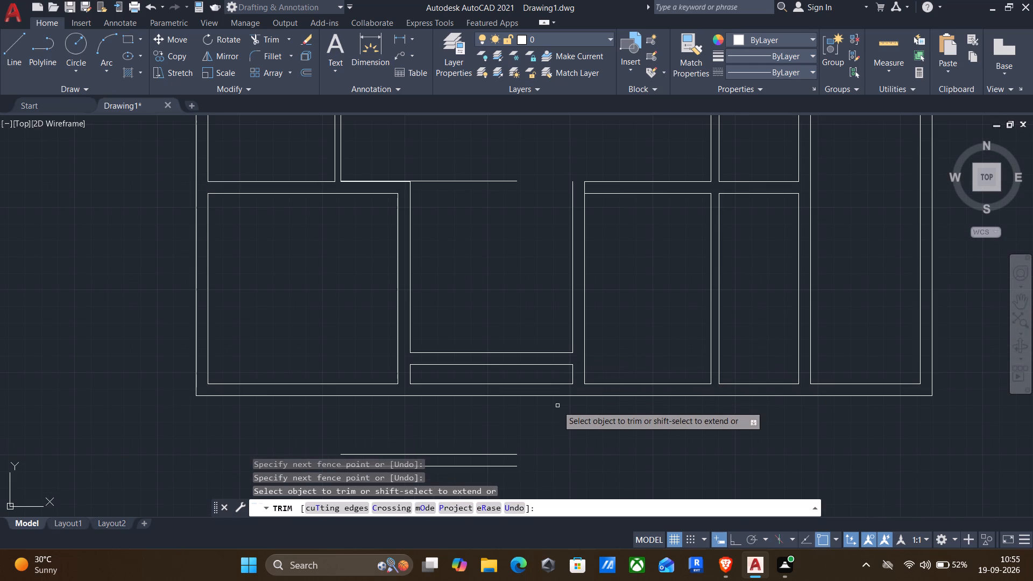
key("Escape")
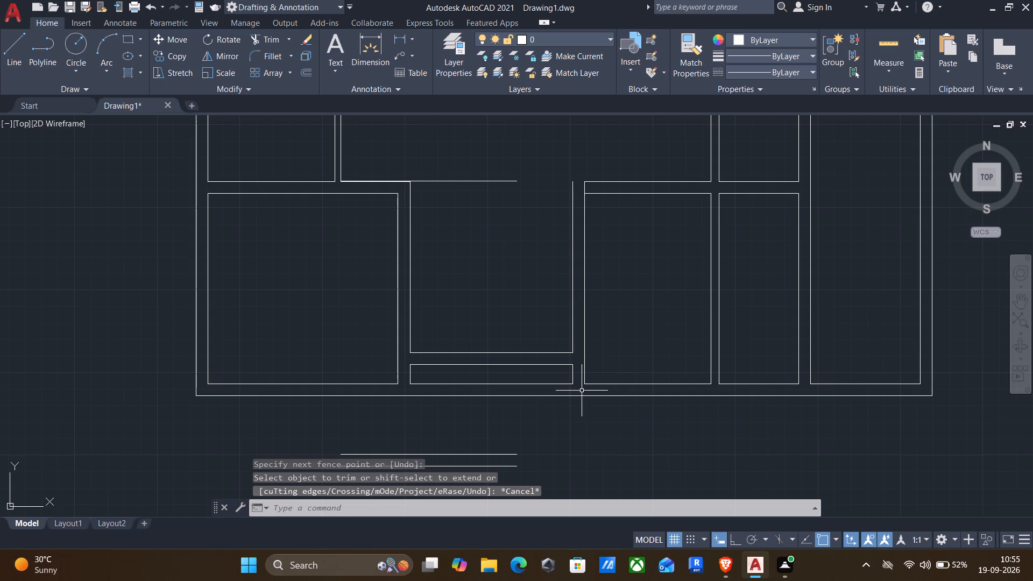
Extend the first partition's two lines down to the bottom wall's outer line.
key("e")
key("x")
key("Return")
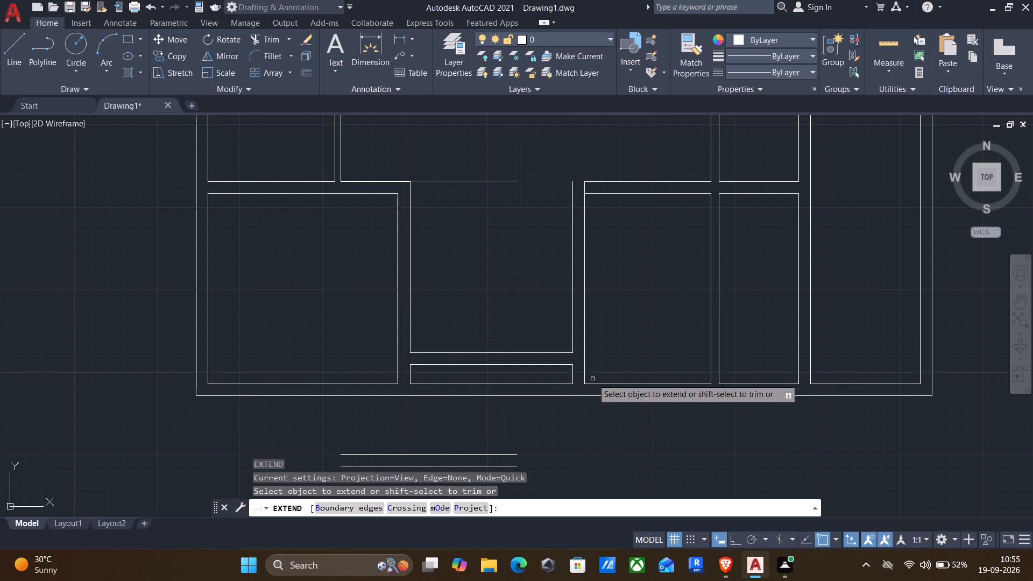
left_click_drag(593, 379, 562, 377)
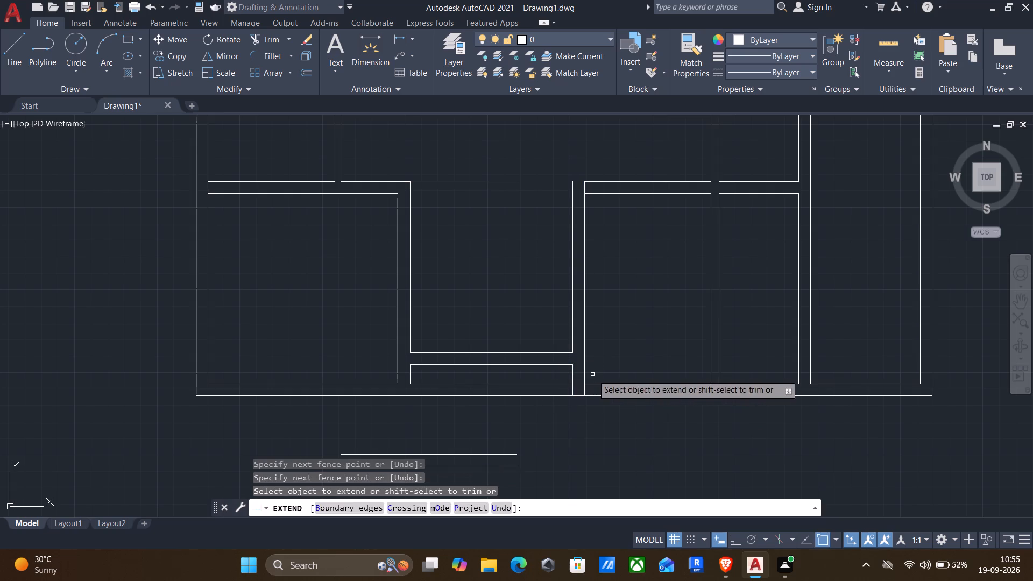
left_click_drag(593, 374, 563, 374)
key("Escape")
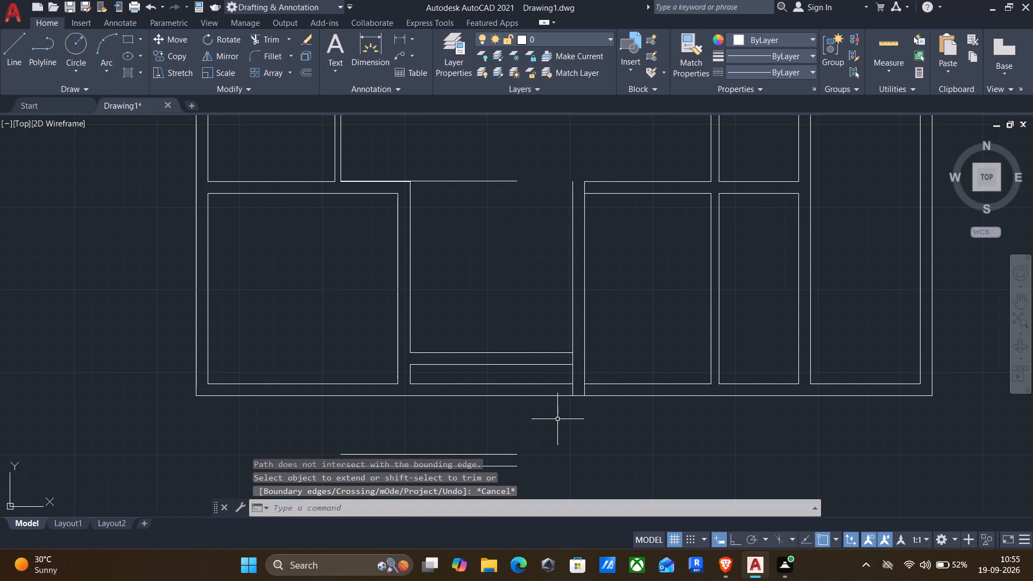
Draw a horizontal line continuing the lower of the two detached lines below the plan, rightward past the first partition.
scroll(549, 370, "down", 1)
key("l")
key("Return")
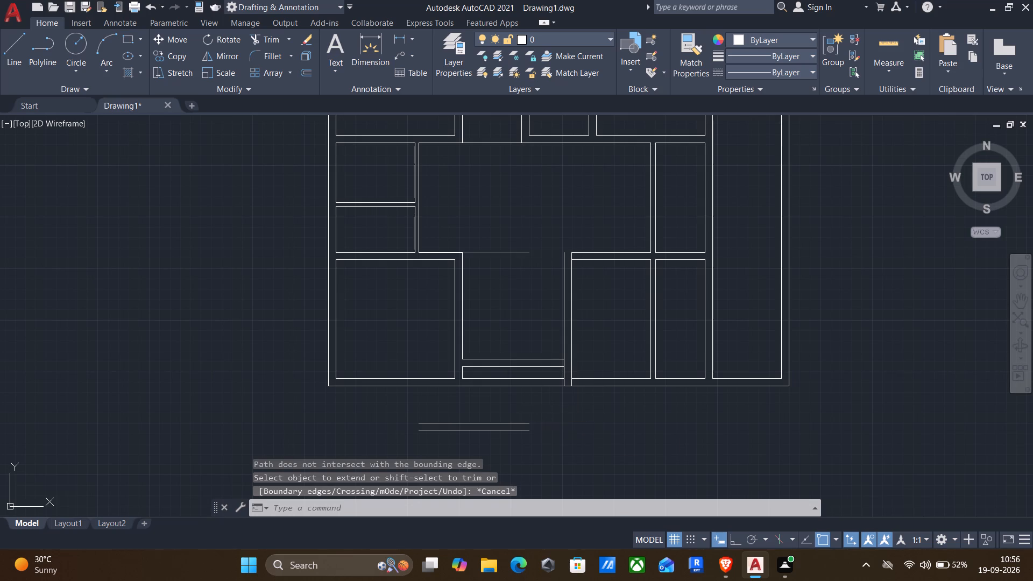
left_click(530, 431)
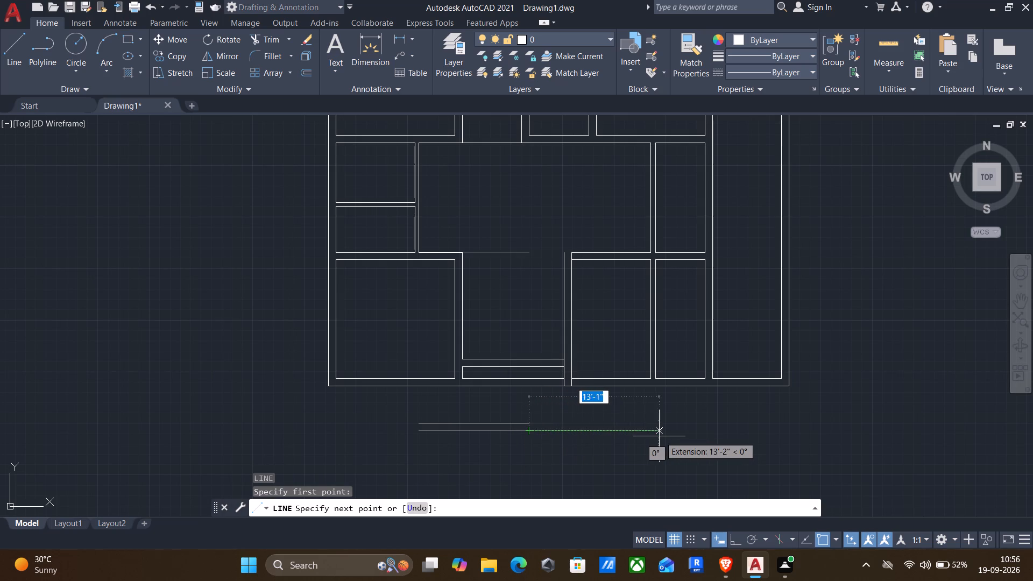
left_click(650, 434)
key("Return")
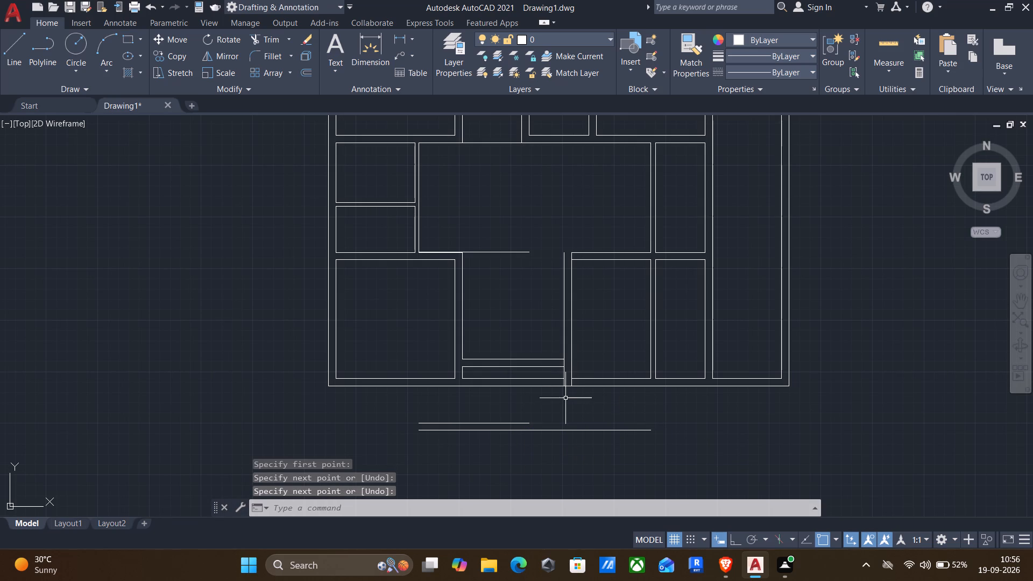
Extend the first partition's two lines down to the new horizontal line below the plan.
key("Up")
key("Up")
key("Return")
left_click_drag(576, 369, 576, 369)
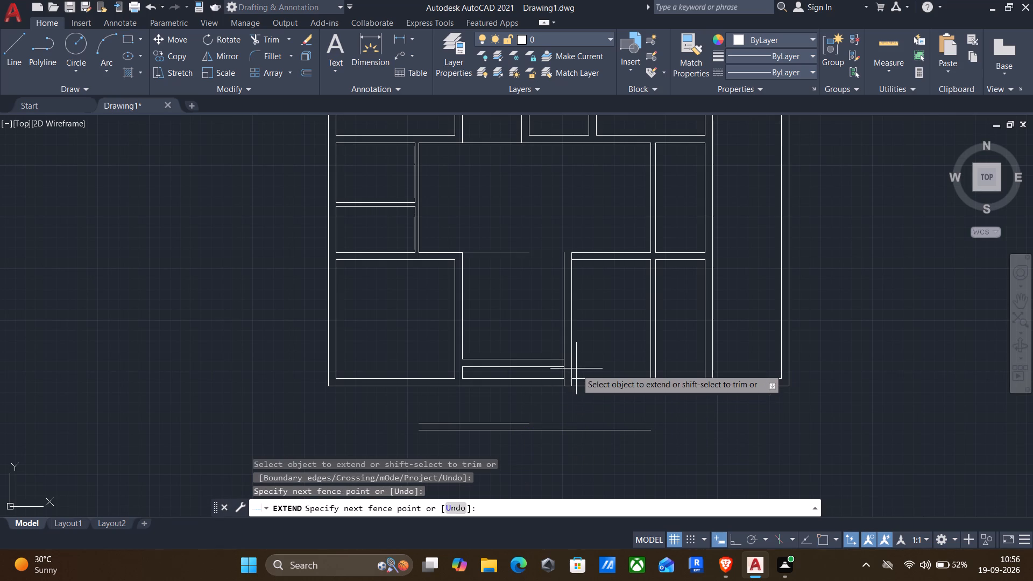
left_click_drag(576, 369, 559, 372)
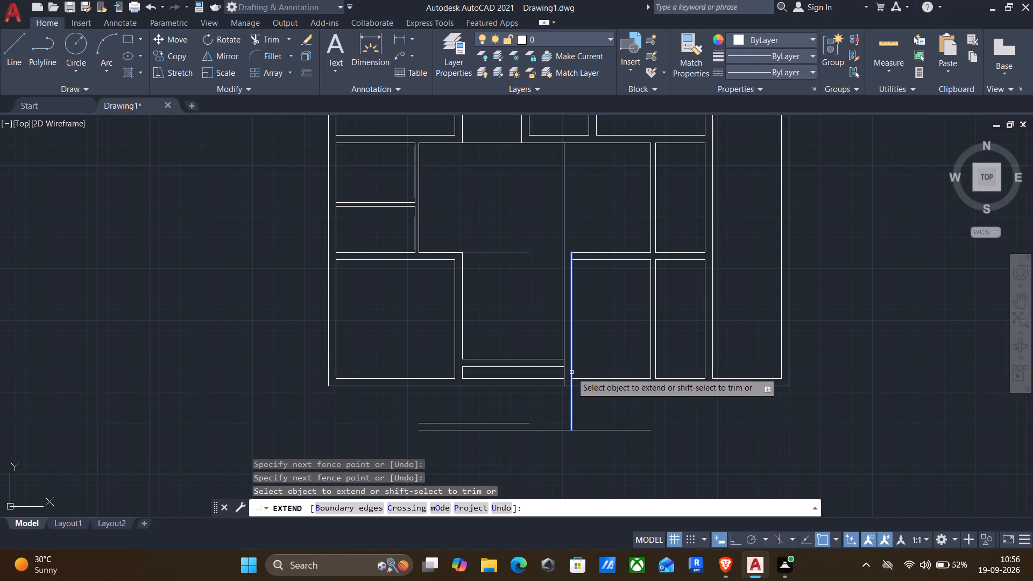
left_click(562, 372)
left_click(564, 372)
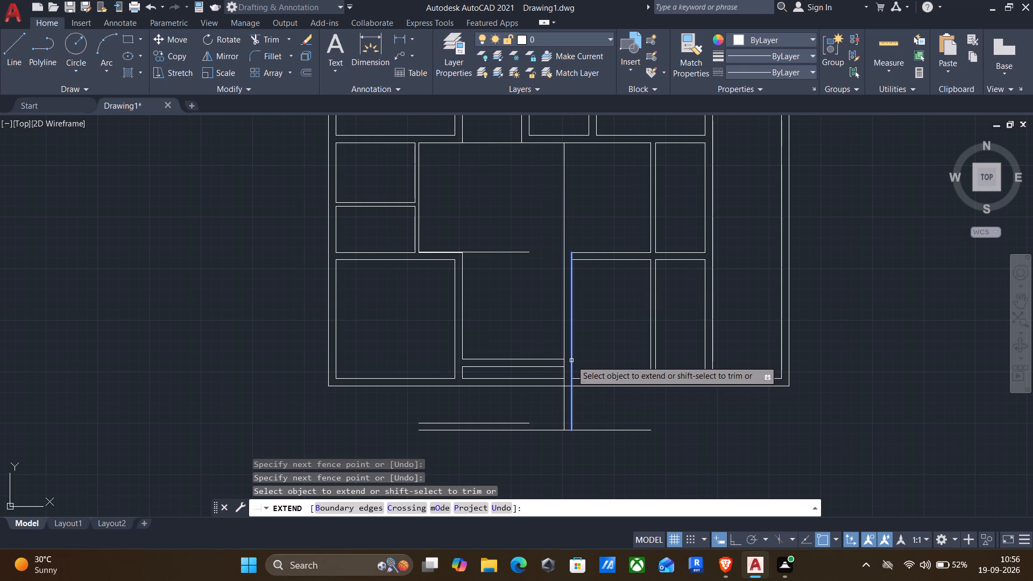
key("Escape")
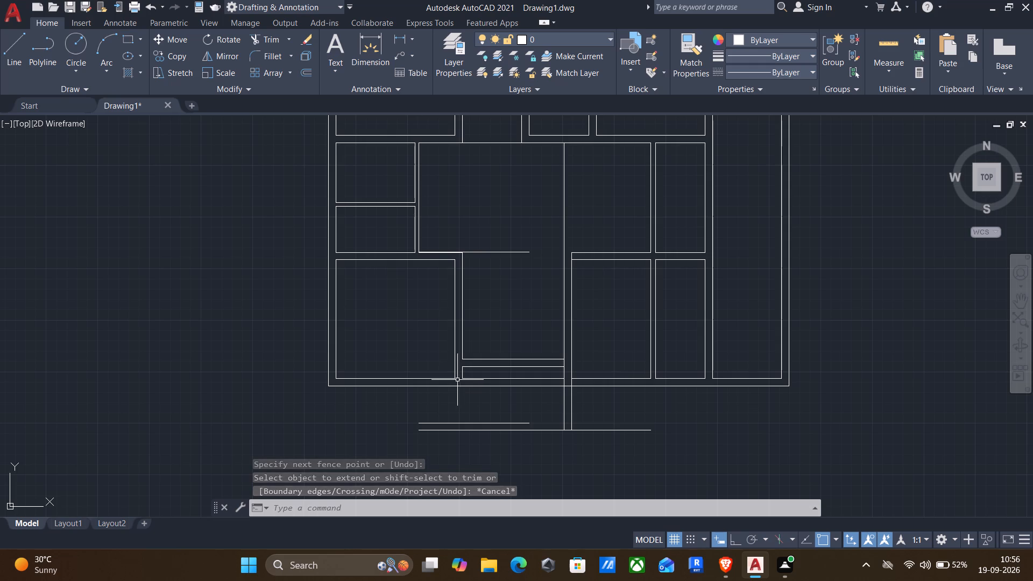
Extend the outer line of the bottom-left room's right wall down to the upper detached line below the plan.
key("Return")
scroll(457, 380, "up", 2)
left_click_drag(465, 370, 459, 369)
left_click_drag(466, 369, 472, 369)
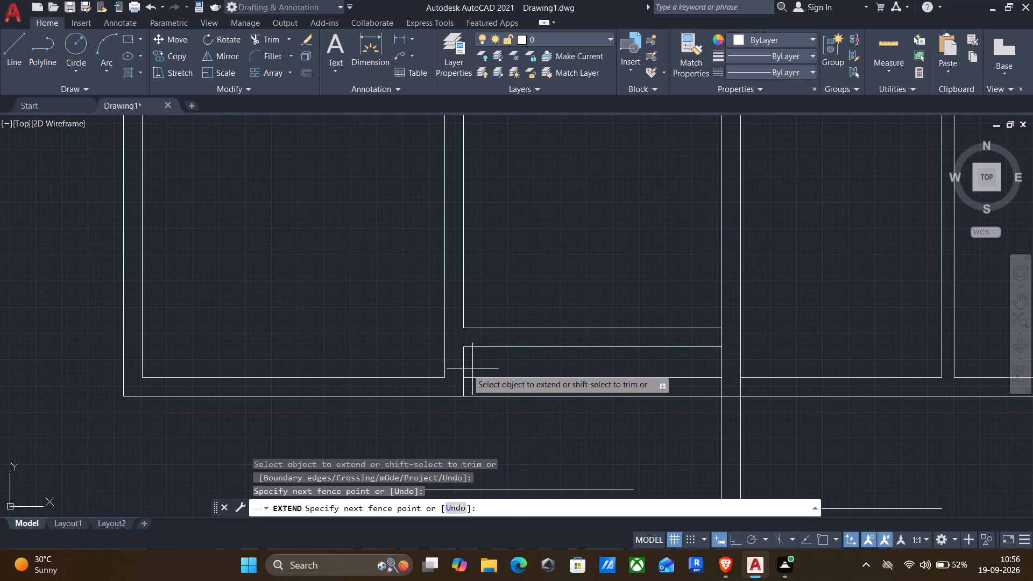
left_click_drag(472, 369, 474, 368)
left_click_drag(475, 368, 469, 359)
left_click(459, 365)
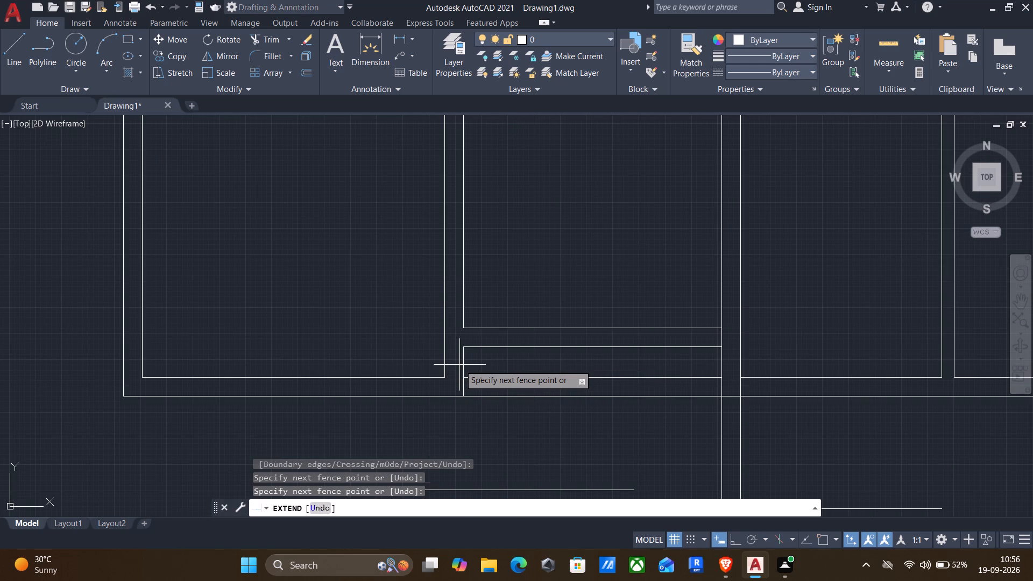
left_click(479, 367)
left_click_drag(477, 367, 458, 370)
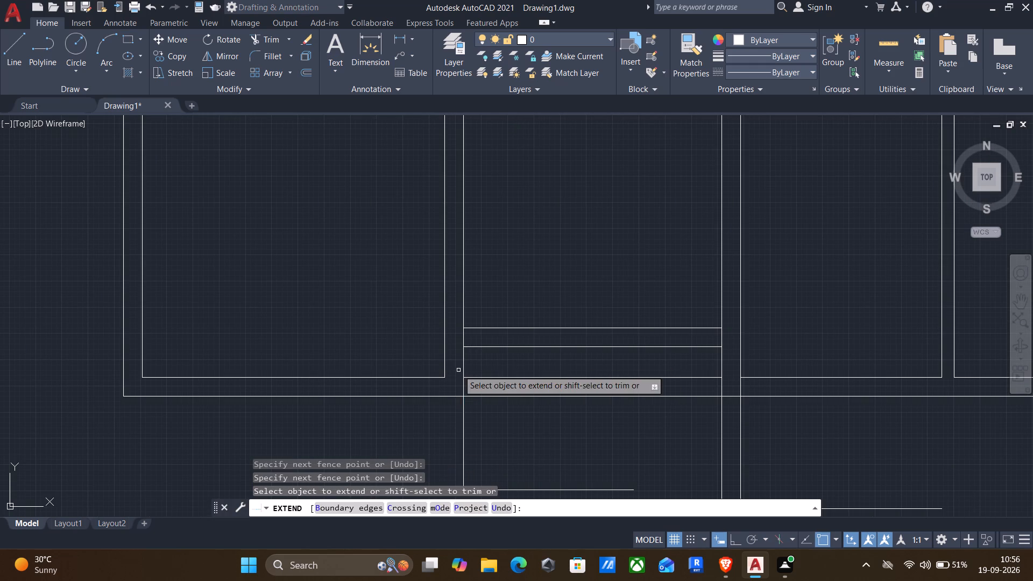
scroll(457, 375, "down", 2)
key("Escape")
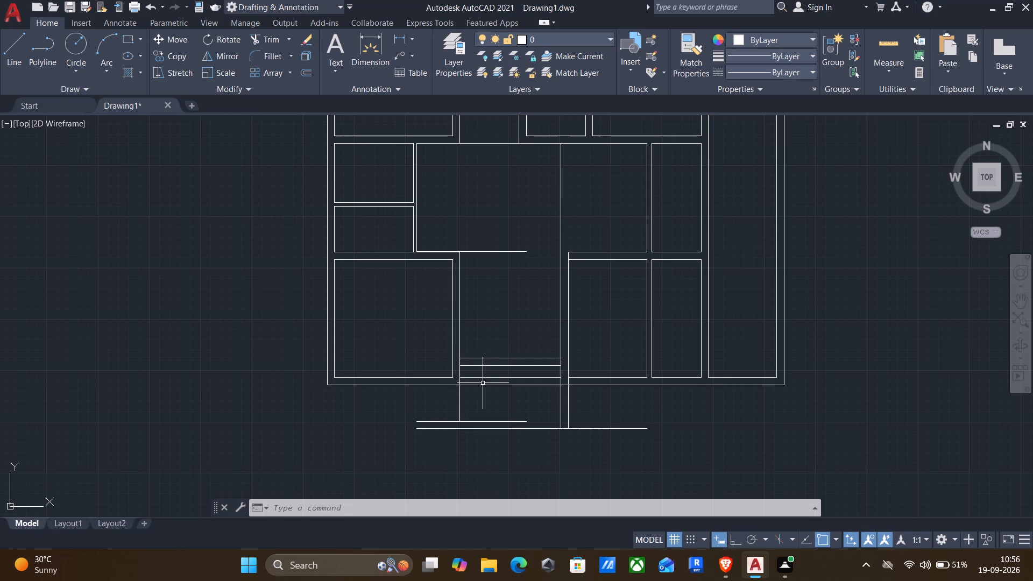
Trim the bottom wall's two lines between the bottom-left room's right wall and the first partition.
type("tr")
key("Return")
scroll(483, 384, "up", 3)
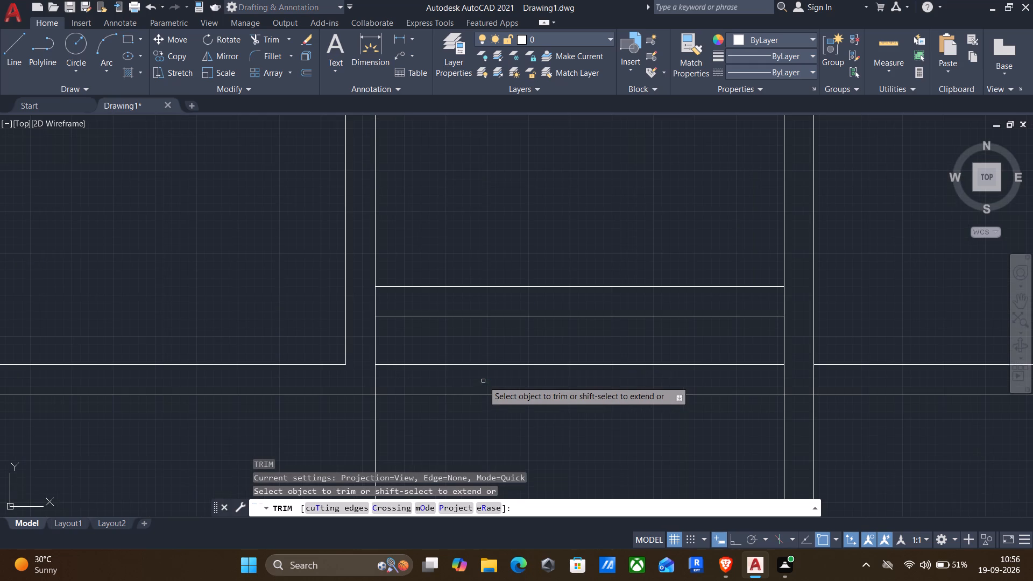
left_click_drag(468, 357, 479, 418)
scroll(479, 420, "down", 3)
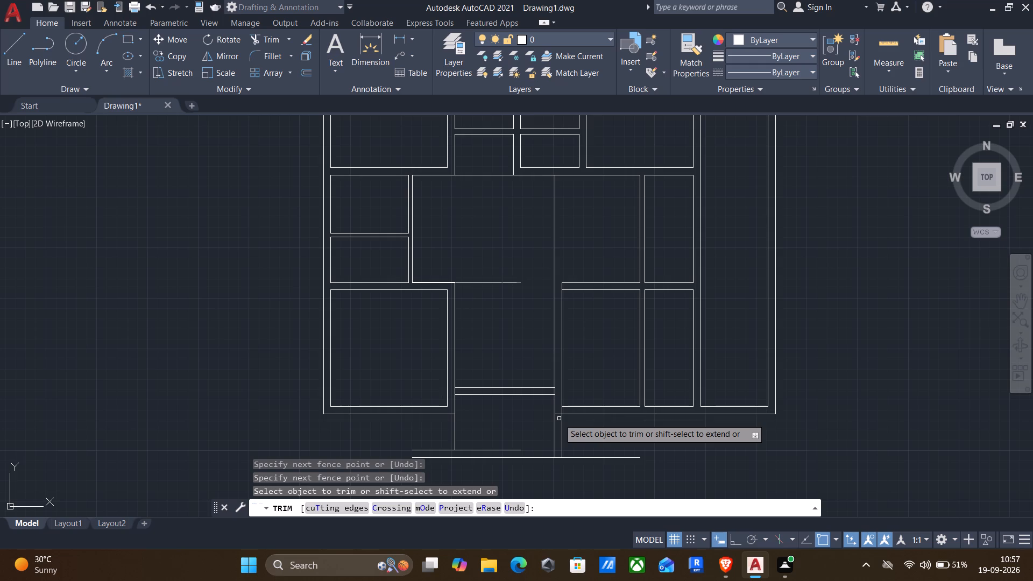
key("Escape")
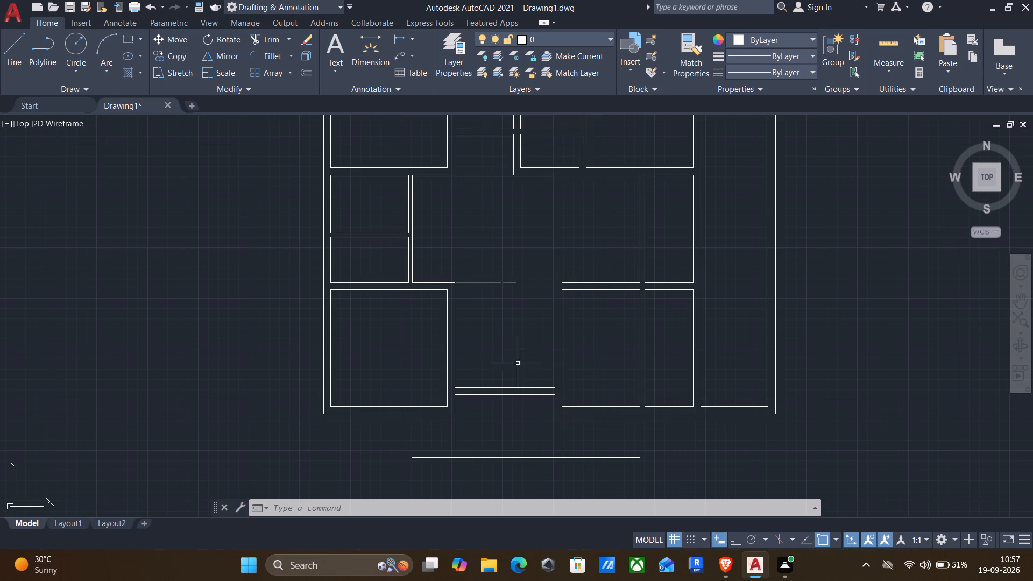
Extend the two top wall lines of the room right of the first partition to the partition's left line.
scroll(566, 373, "up", 3)
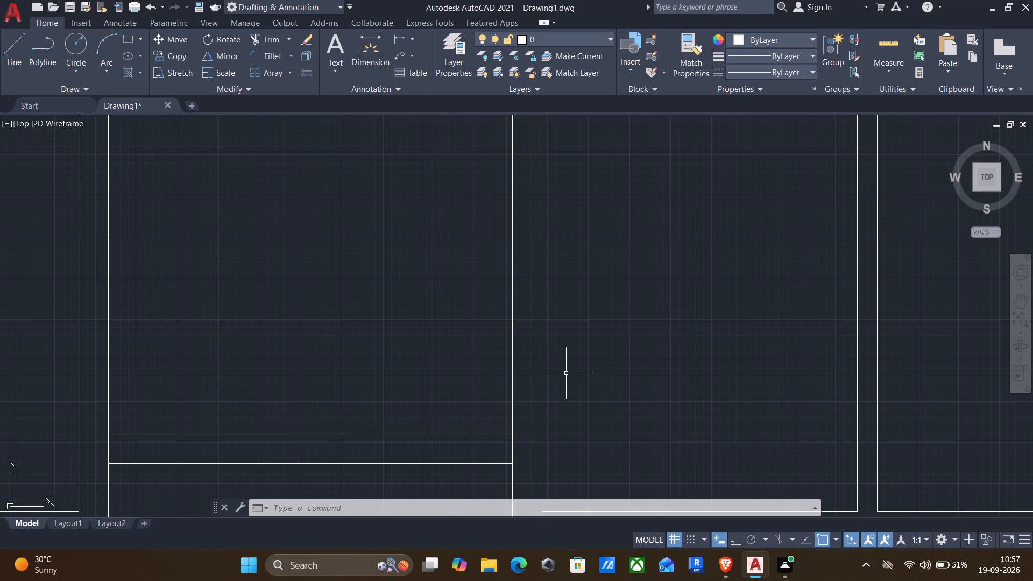
scroll(566, 373, "down", 2)
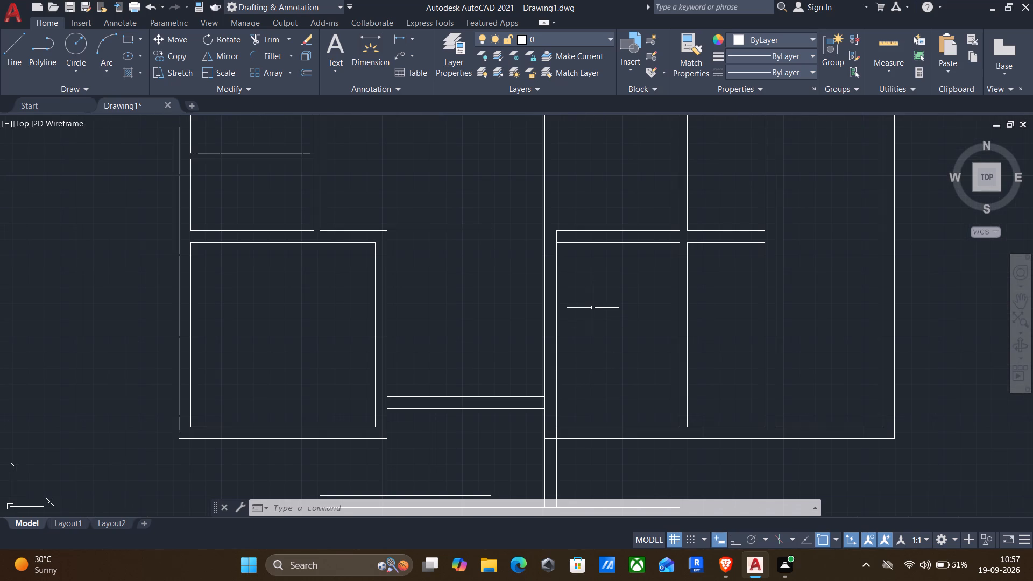
type("ex")
key("Return")
left_click_drag(590, 258, 583, 211)
key("Escape")
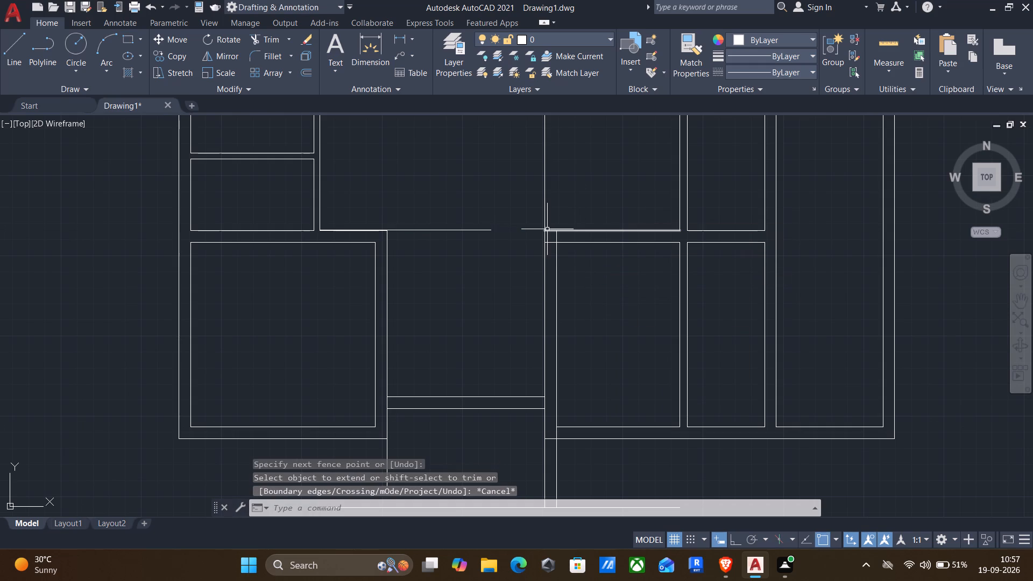
Trim the first partition's left line where it overruns upward into the open central area.
type("tr")
key("Return")
left_click_drag(554, 217, 528, 203)
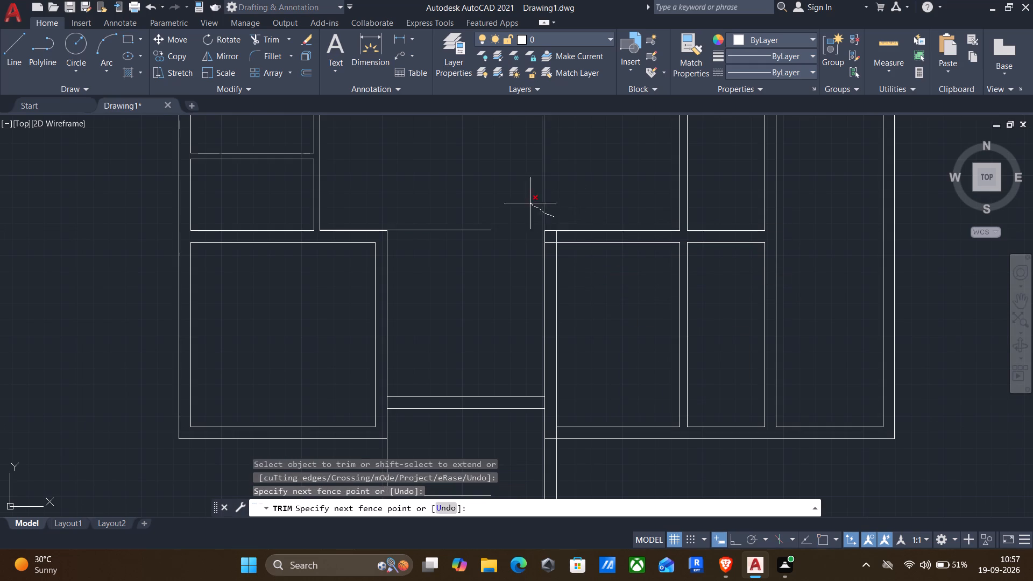
left_click_drag(528, 203, 523, 200)
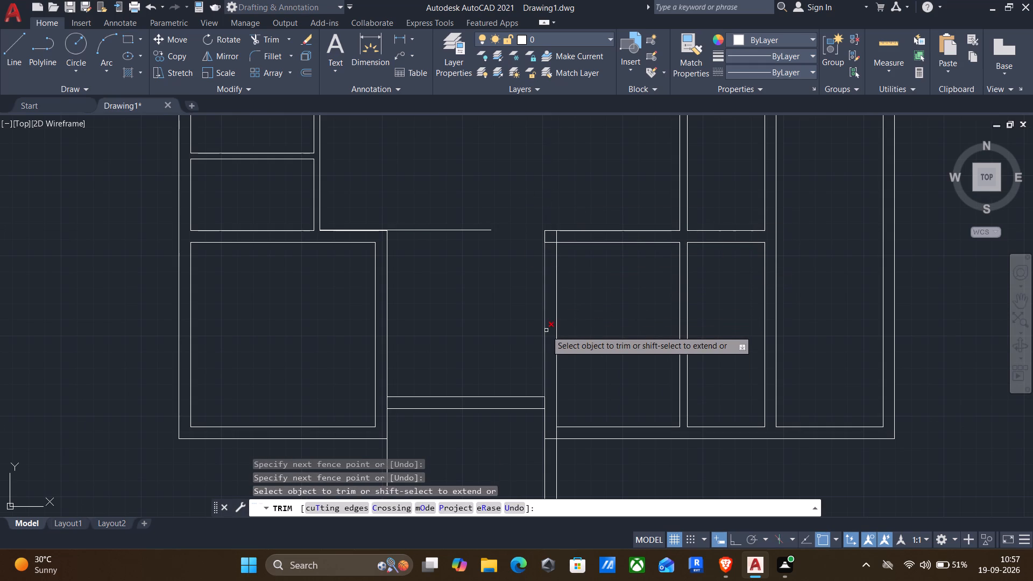
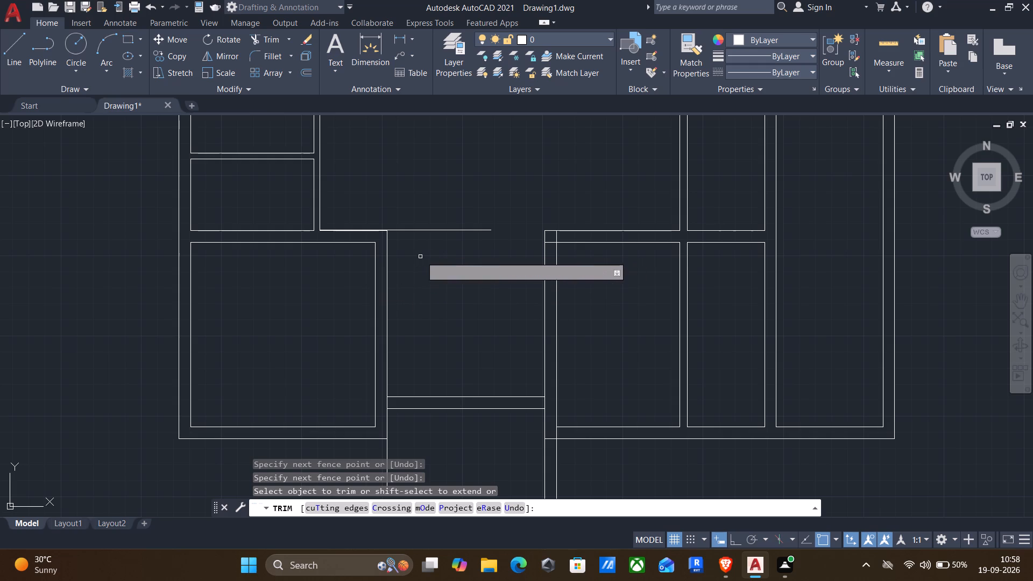
Delete the stray horizontal line just above the bottom-left room's top wall line that runs into the open central area.
scroll(383, 230, "up", 3)
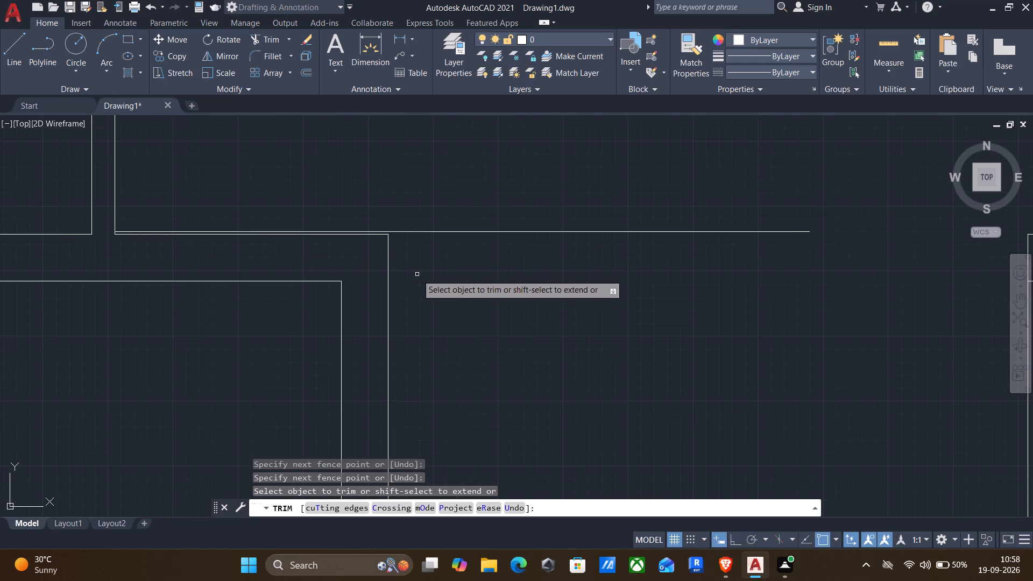
scroll(420, 278, "down", 2)
key("Escape")
left_click_drag(487, 291, 462, 231)
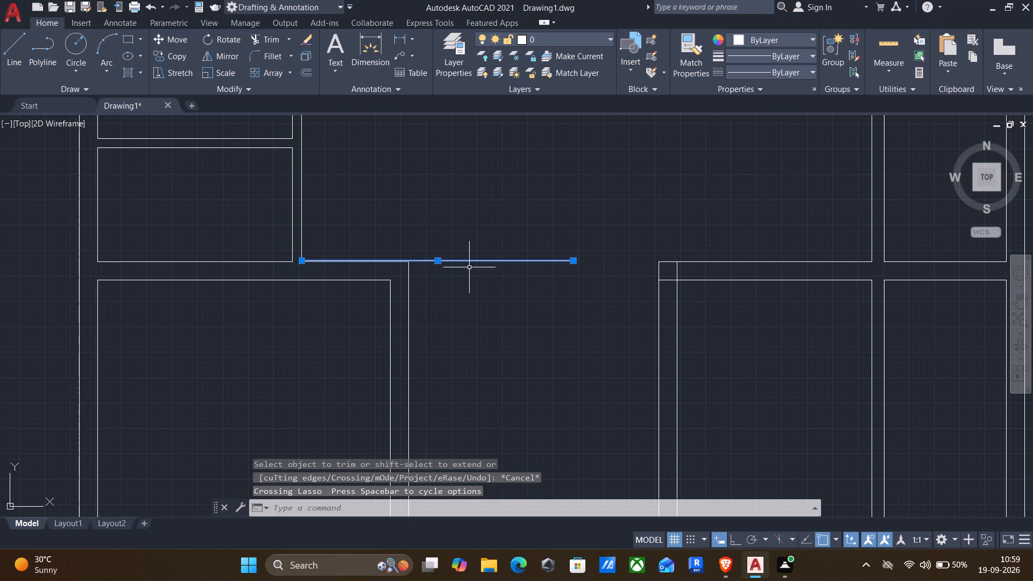
key("Delete")
Check the dimensions of the open central area and the top-left room with Quick measurement.
scroll(457, 289, "down", 2)
left_click(879, 45)
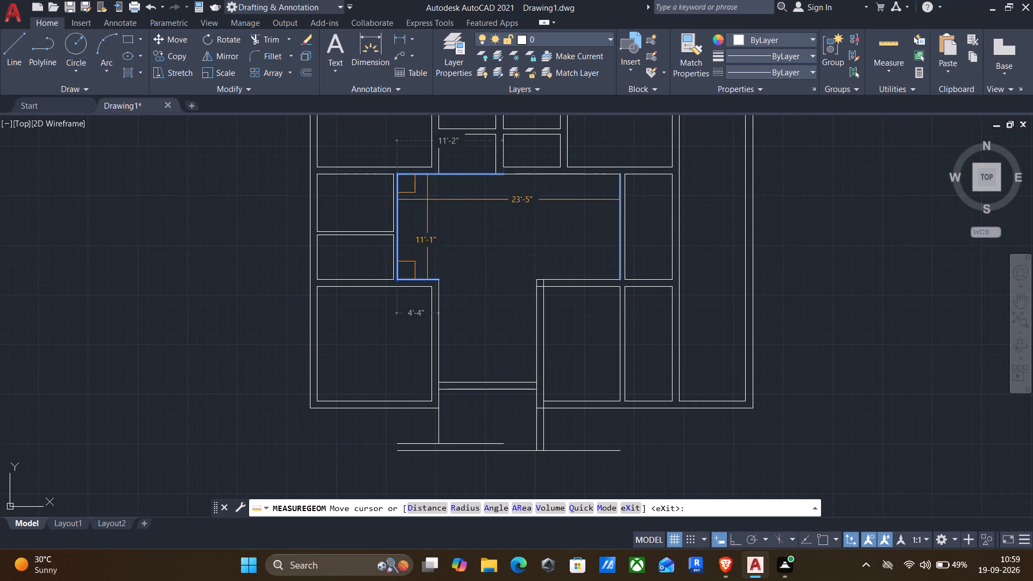
key("Escape")
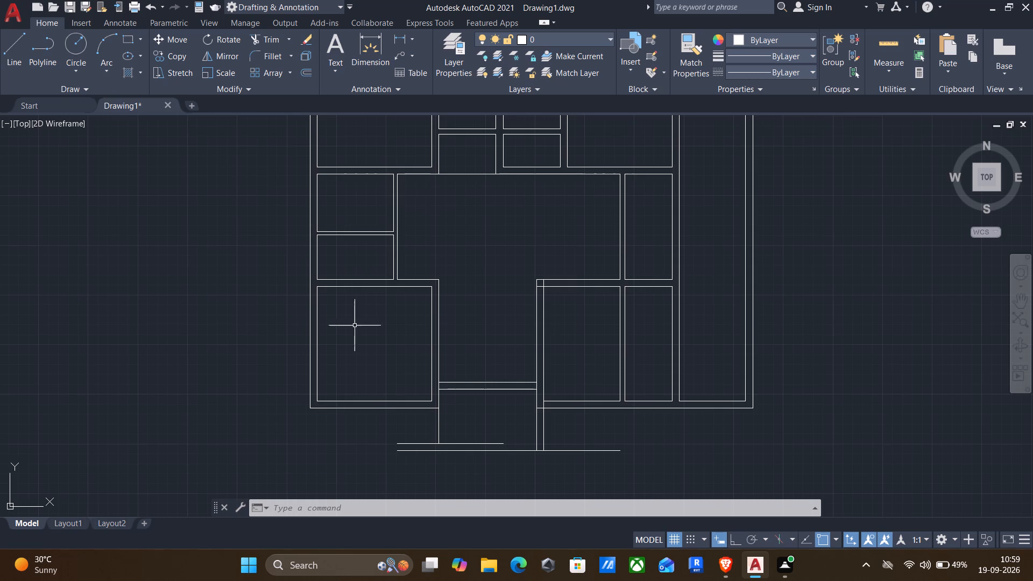
scroll(451, 302, "up", 1)
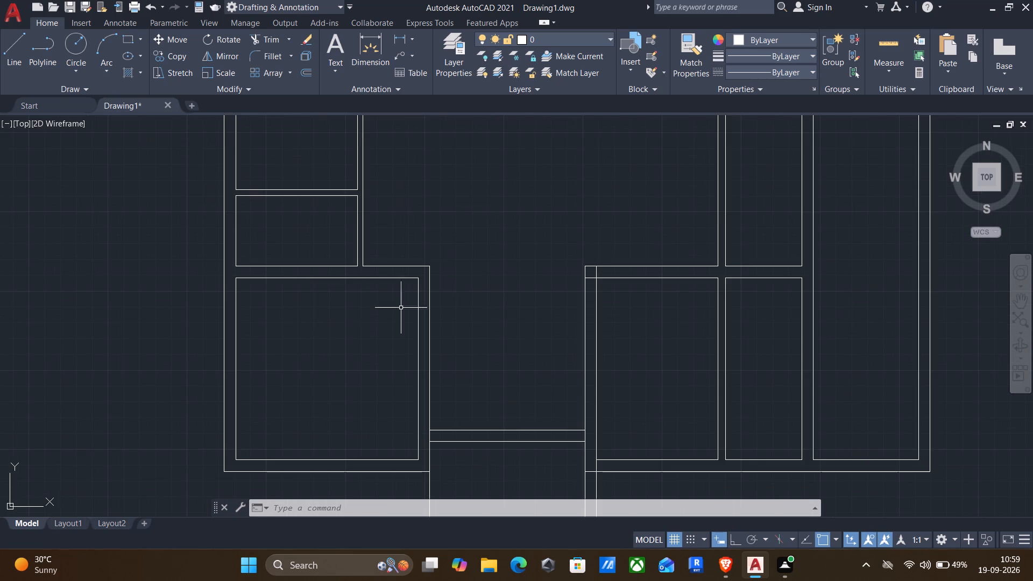
middle_click_drag(334, 348, 359, 294)
scroll(359, 294, "down", 1)
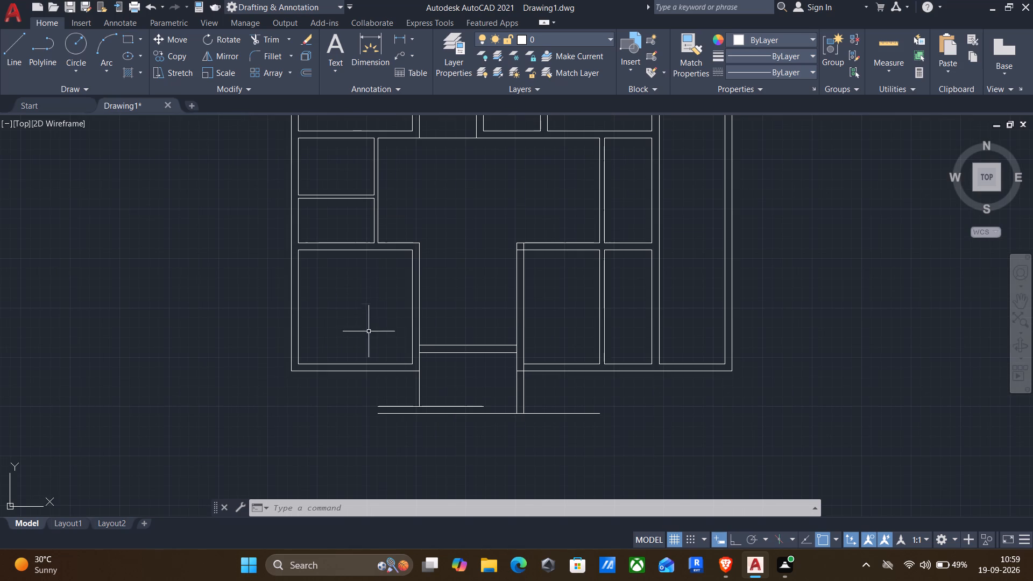
left_click(888, 46)
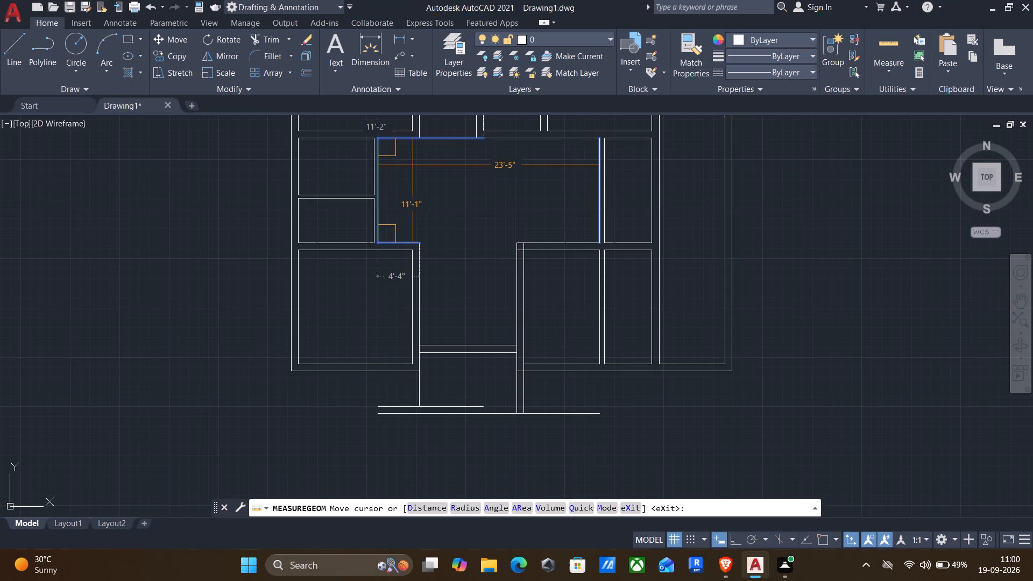
middle_click_drag(413, 167, 448, 273)
scroll(451, 265, "up", 1)
middle_click_drag(379, 197, 387, 263)
scroll(353, 234, "down", 1)
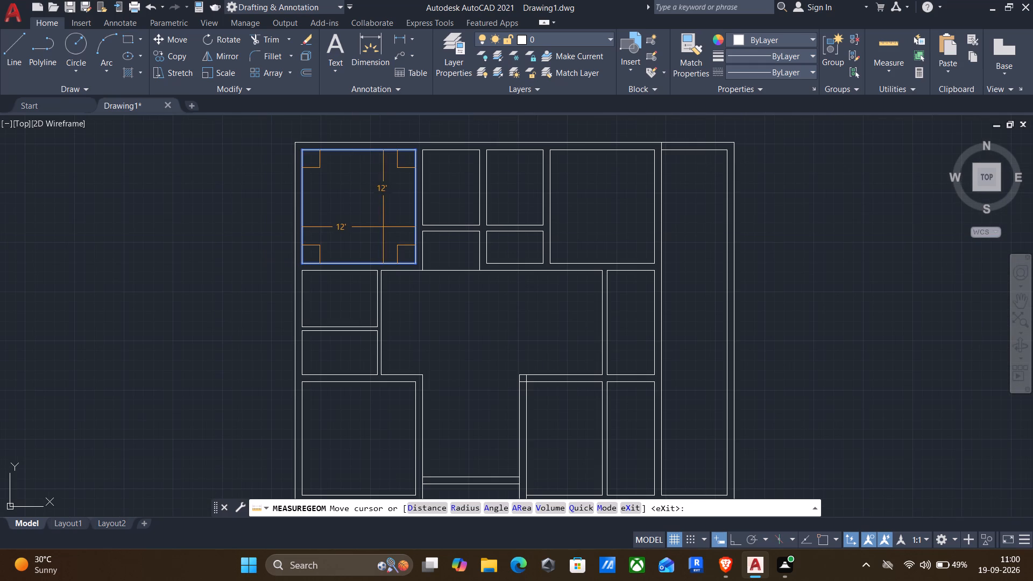
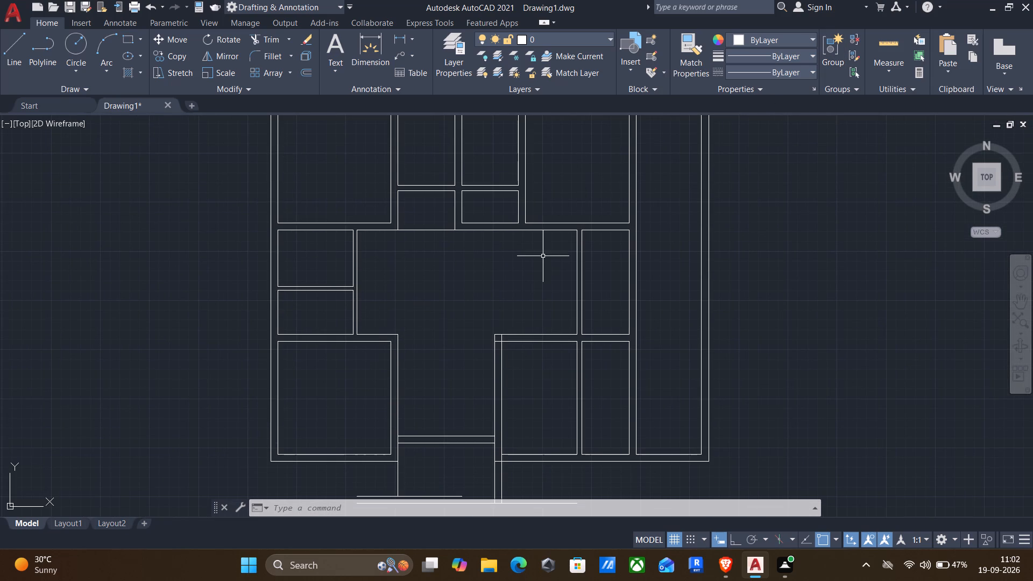
Check the thickness of the partition between the two small rooms on the plan's left side with Quick measurement.
left_click(880, 38)
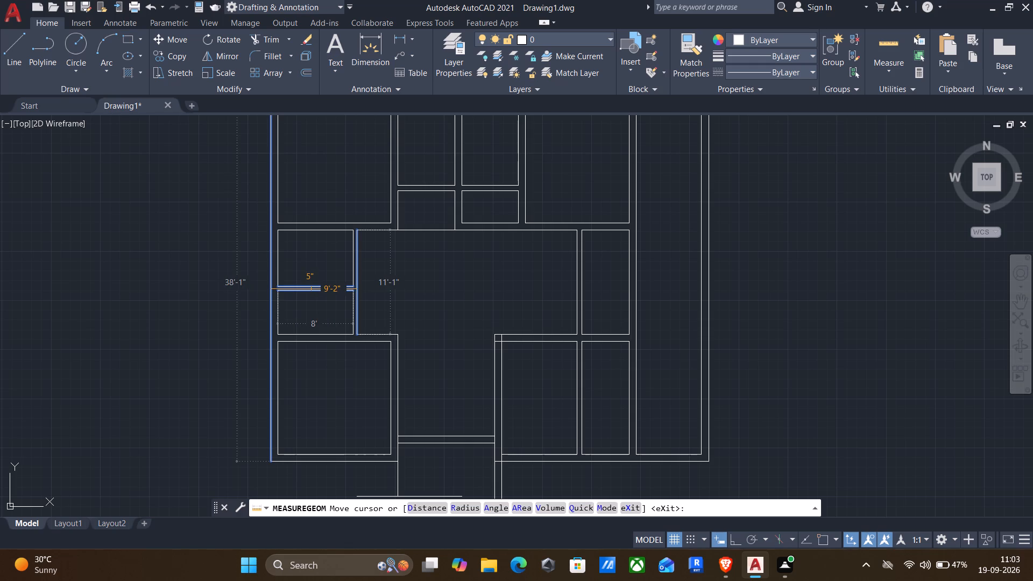
key("Escape")
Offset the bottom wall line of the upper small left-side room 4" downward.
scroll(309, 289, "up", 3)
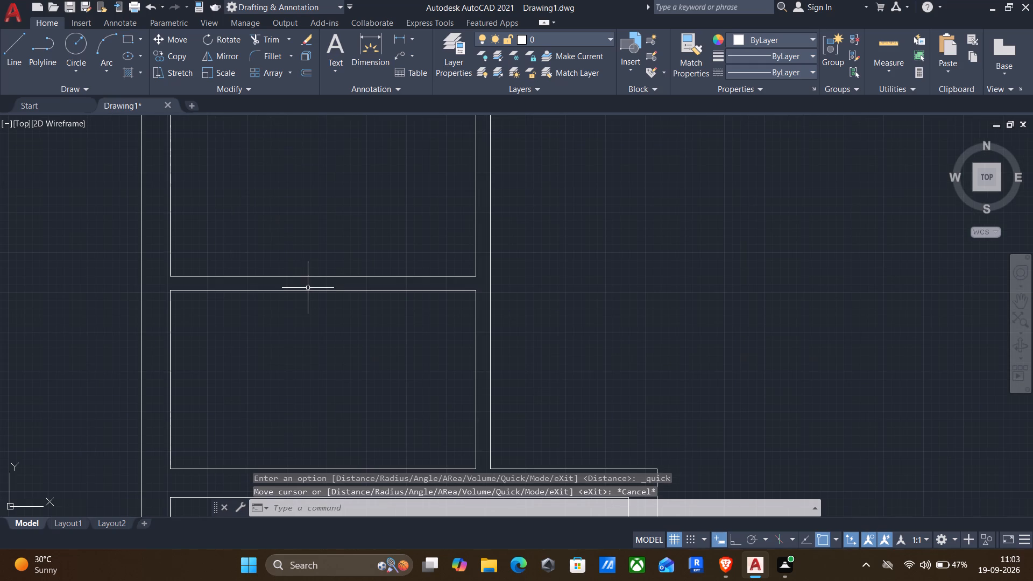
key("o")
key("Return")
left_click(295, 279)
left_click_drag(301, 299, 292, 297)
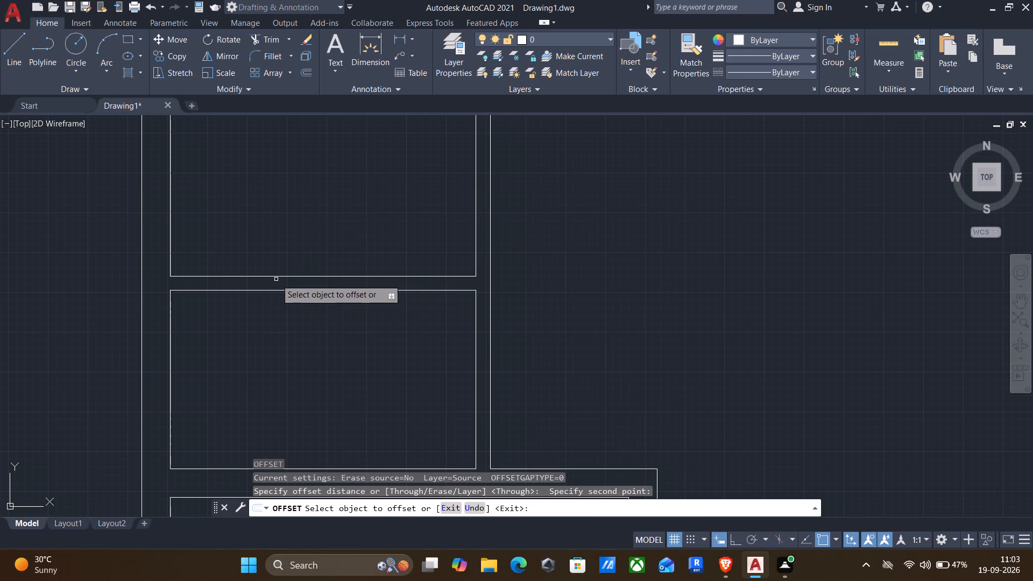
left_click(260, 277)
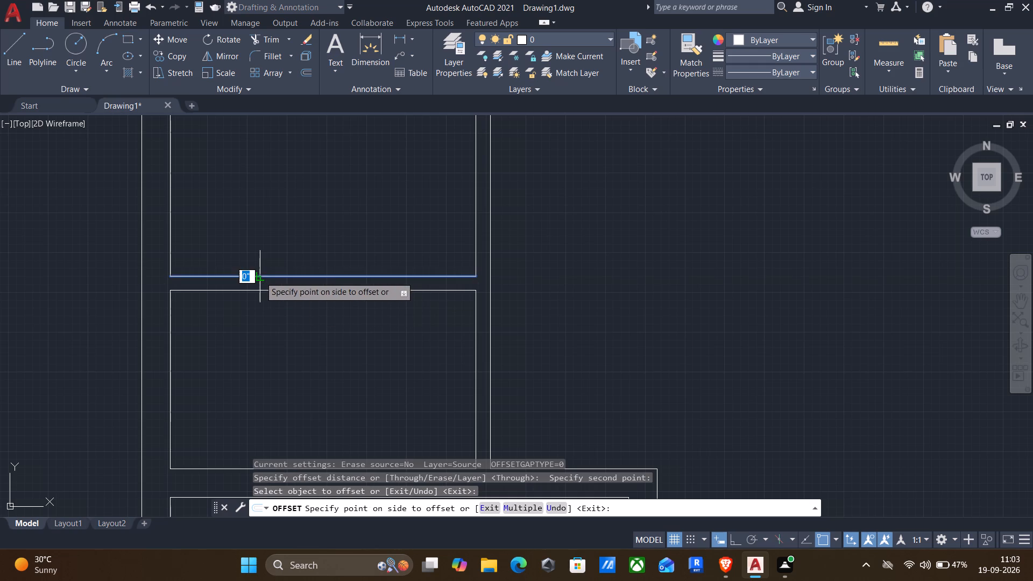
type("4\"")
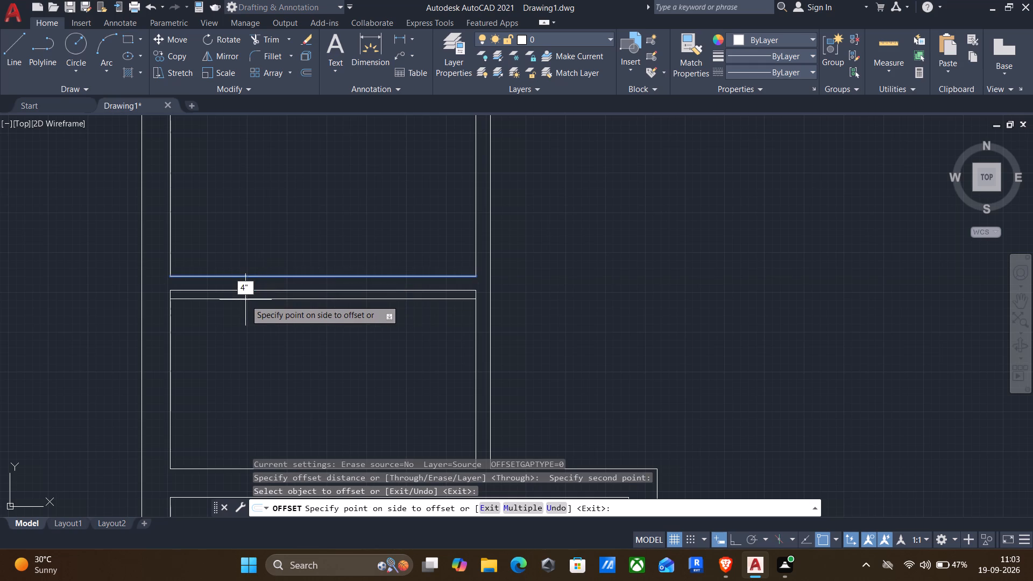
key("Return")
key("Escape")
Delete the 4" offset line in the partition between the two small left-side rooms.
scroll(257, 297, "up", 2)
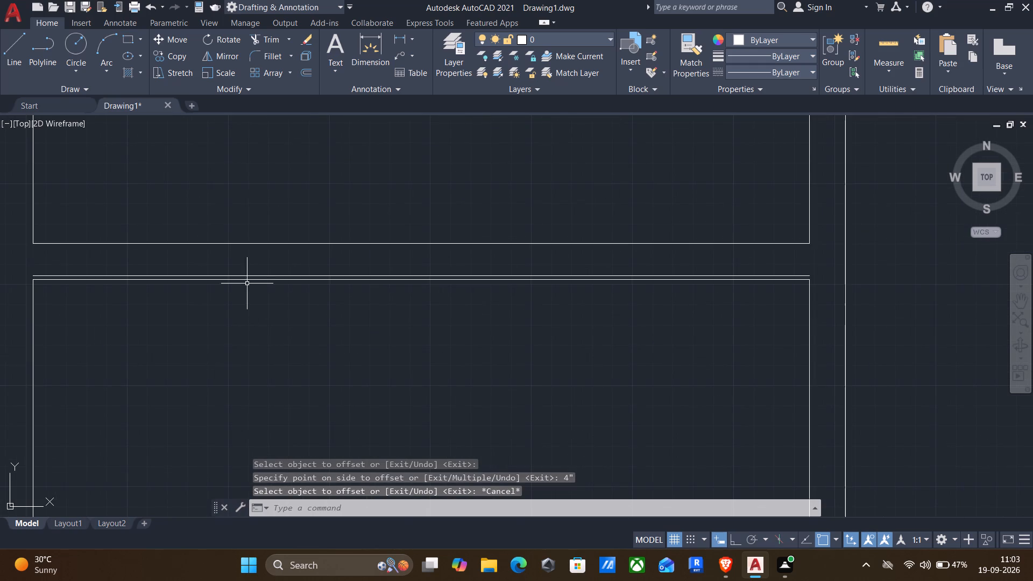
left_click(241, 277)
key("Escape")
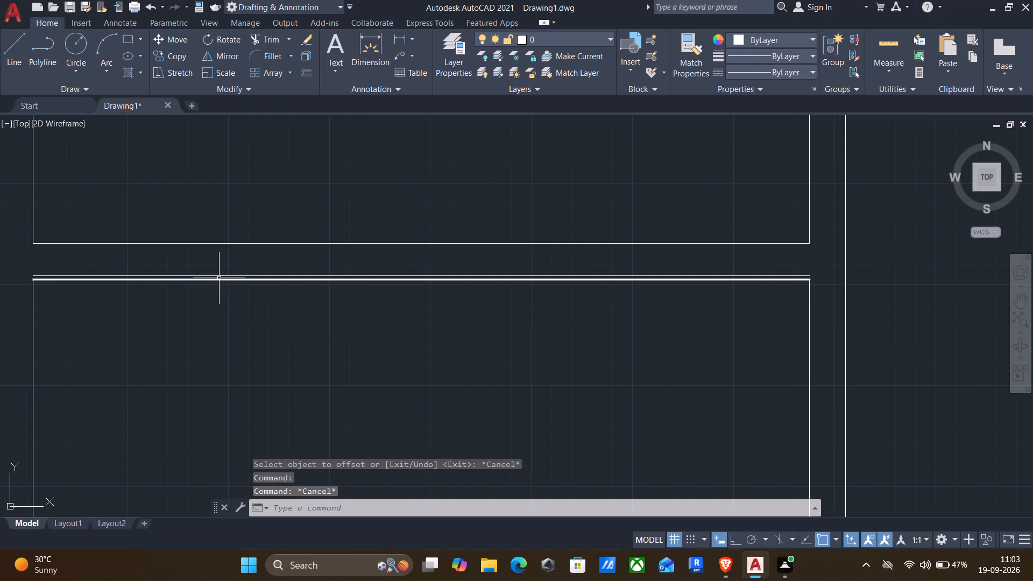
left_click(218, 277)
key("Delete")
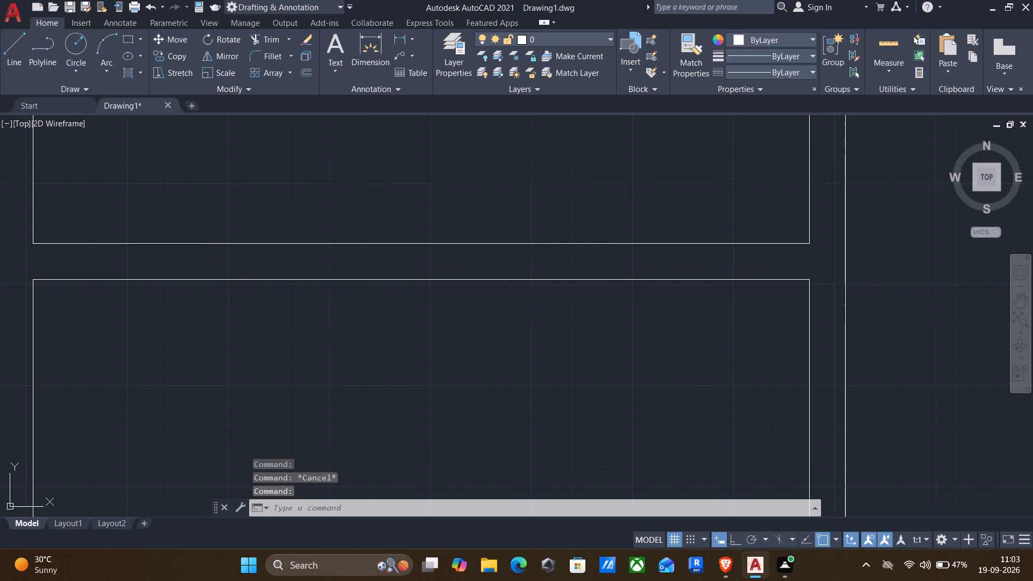
Check the width and height of the open central area with Quick measurement.
scroll(221, 290, "down", 3)
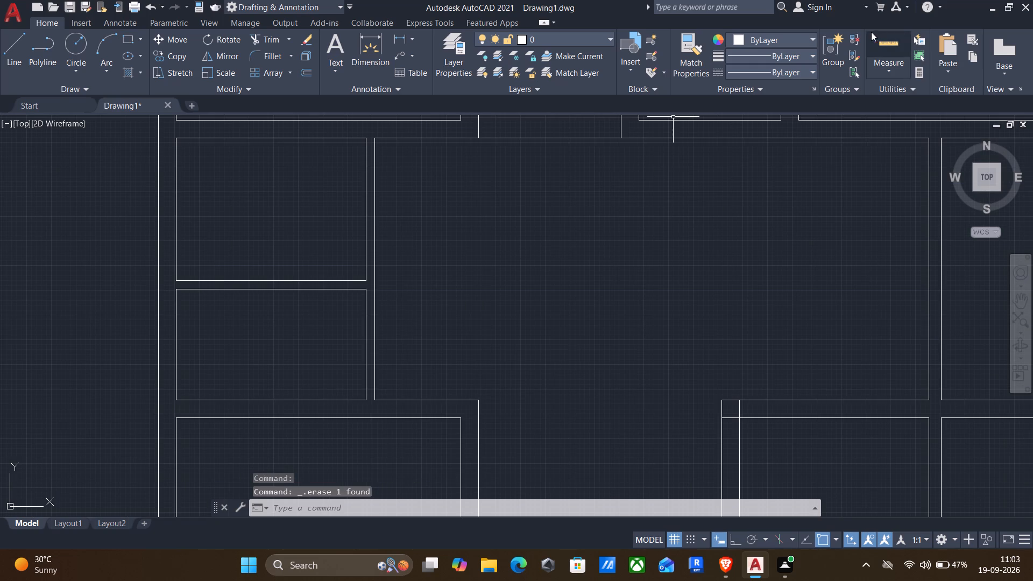
left_click(878, 45)
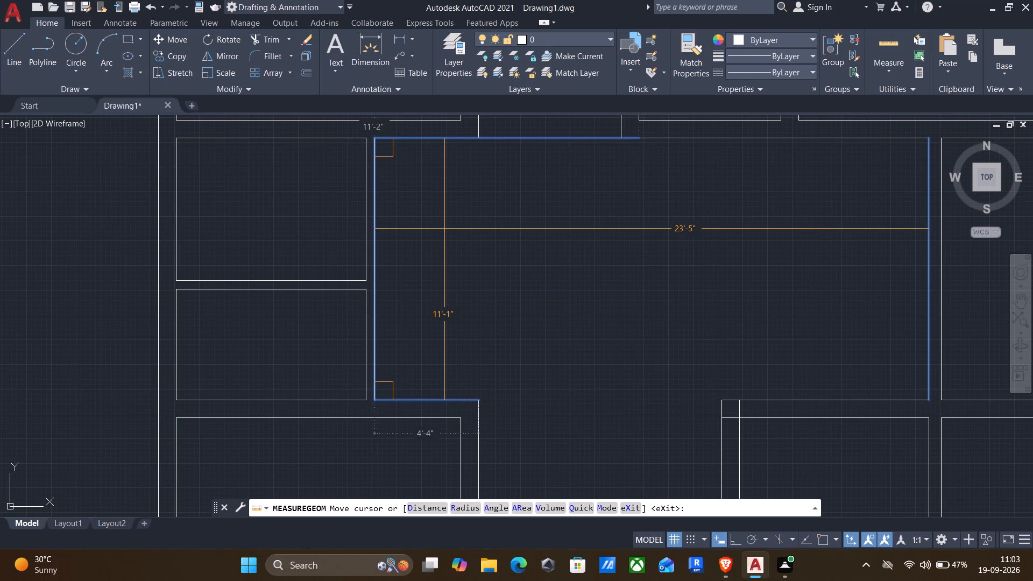
key("Escape")
Delete the two vertical wall lines separating the open central area from the narrow room on its right.
scroll(448, 229, "down", 2)
middle_click_drag(480, 402, 455, 331)
middle_click_drag(591, 301, 586, 376)
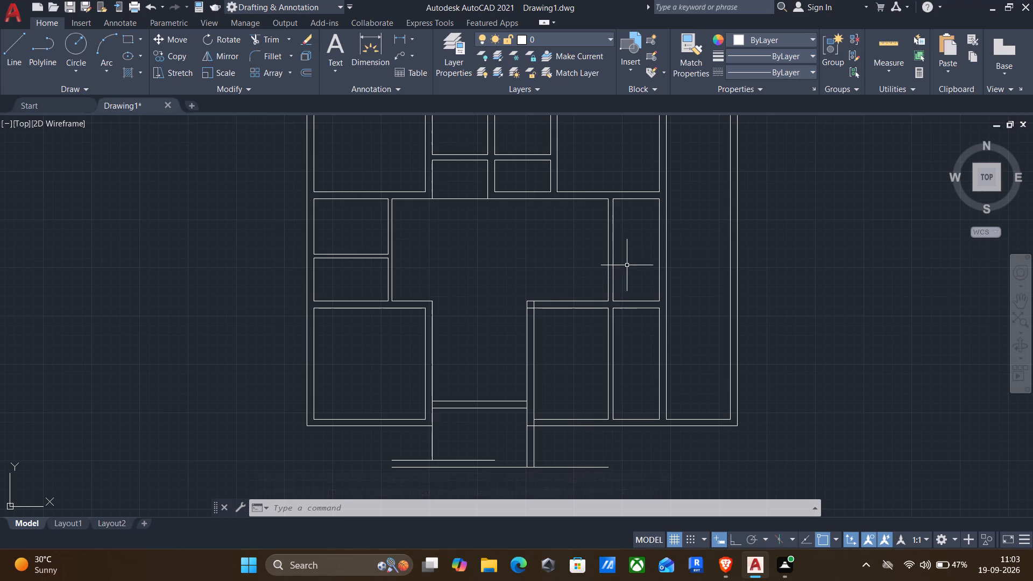
left_click_drag(627, 265, 507, 262)
key("Delete")
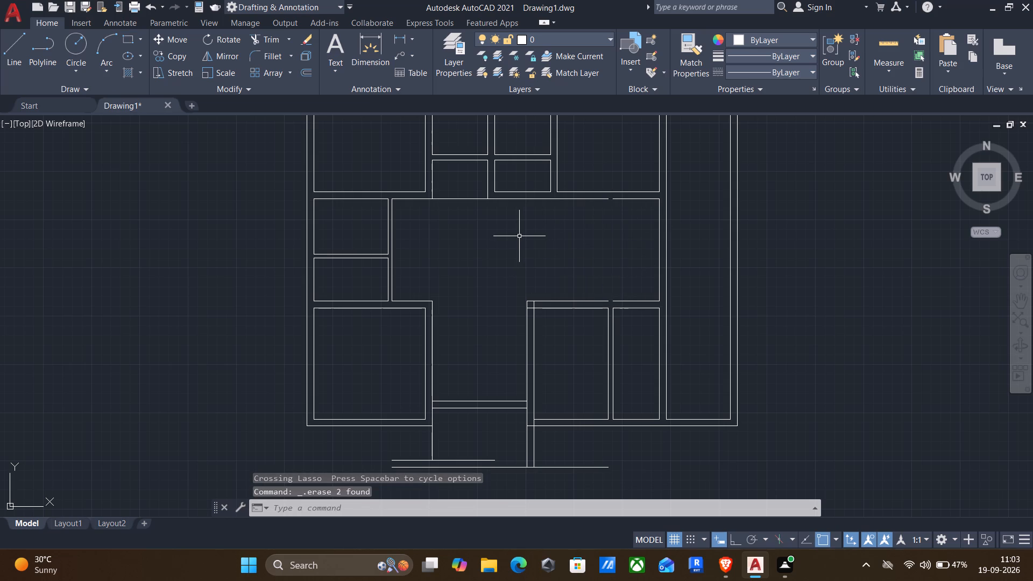
Offset the right wall line of the enlarged central area 13'10" to the left.
key("o")
key("Return")
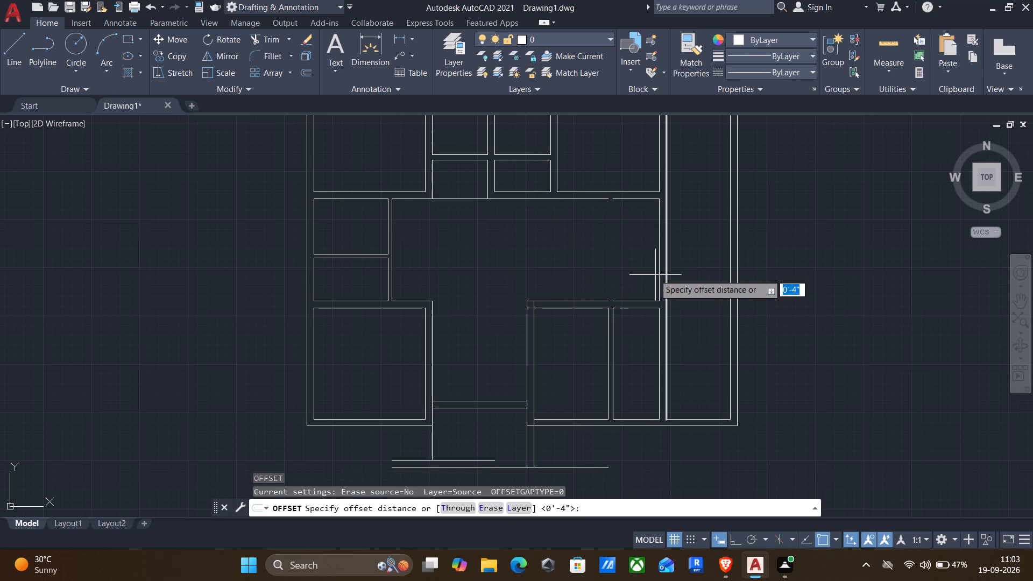
left_click(651, 271)
left_click(632, 277)
left_click(657, 265)
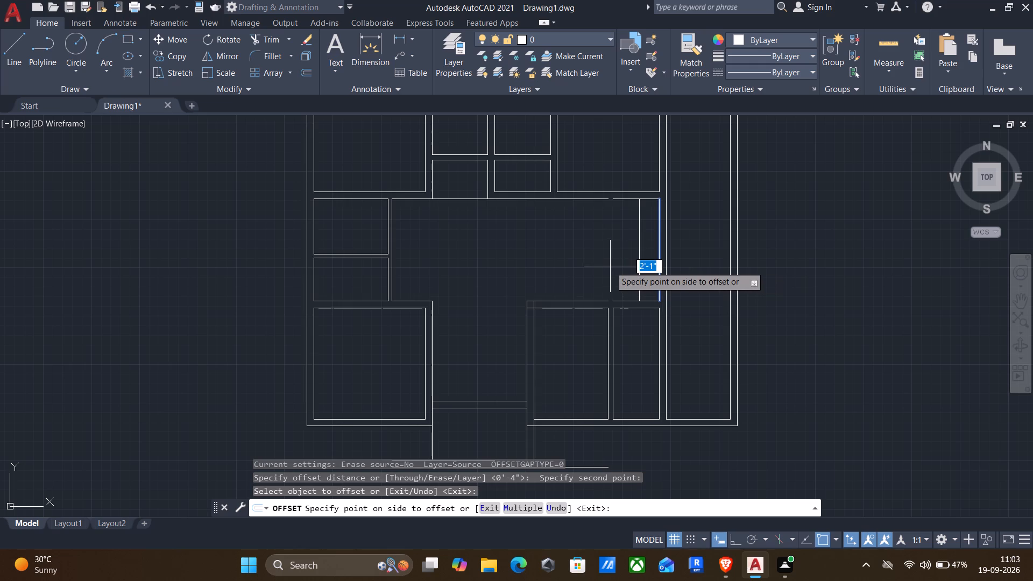
type("13'10")
key("shift+quotedbl")
key("Return")
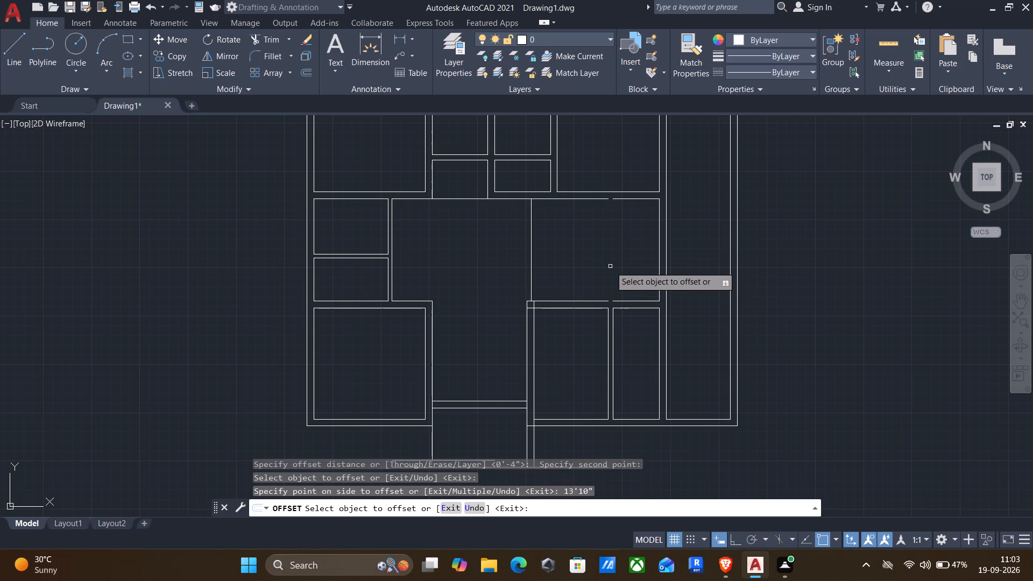
key("Escape")
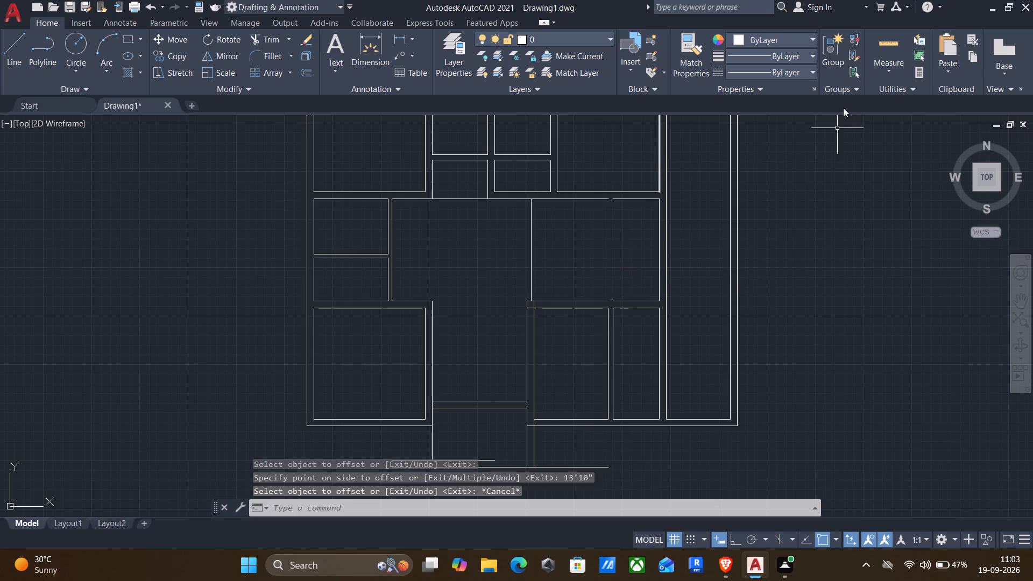
Check the dimensions of the central area left of the new dividing line with Quick measurement.
left_click(882, 44)
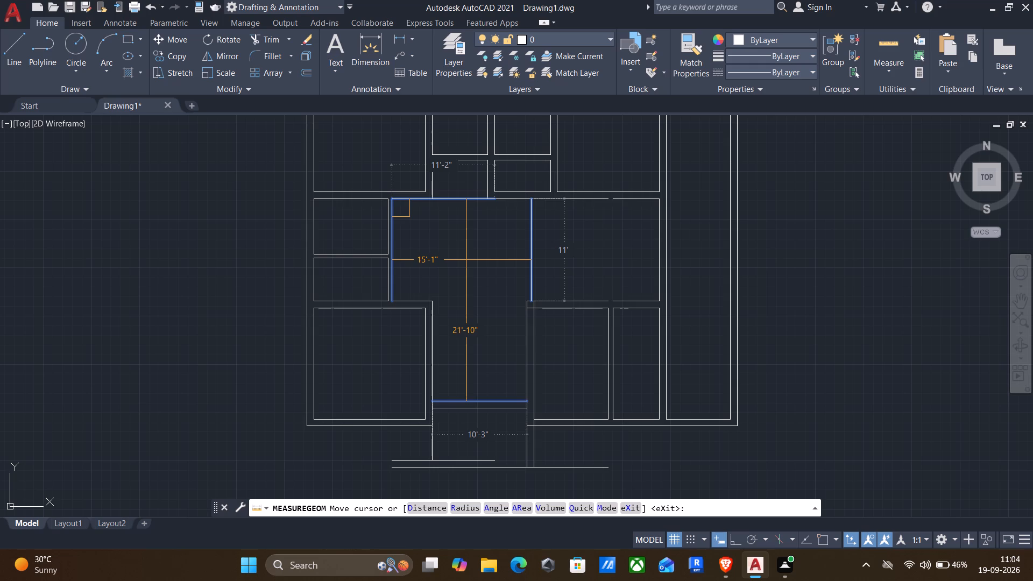
key("Escape")
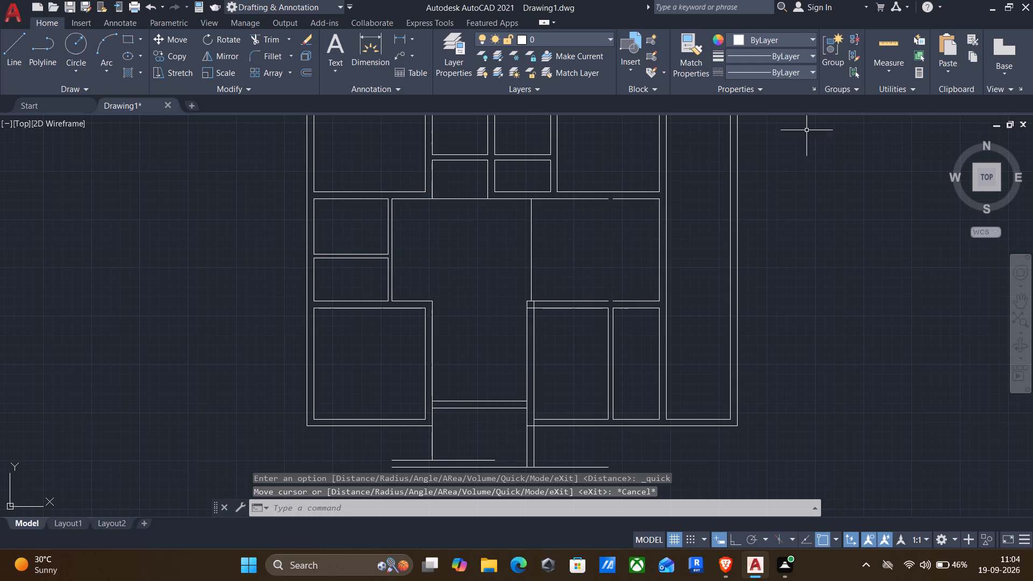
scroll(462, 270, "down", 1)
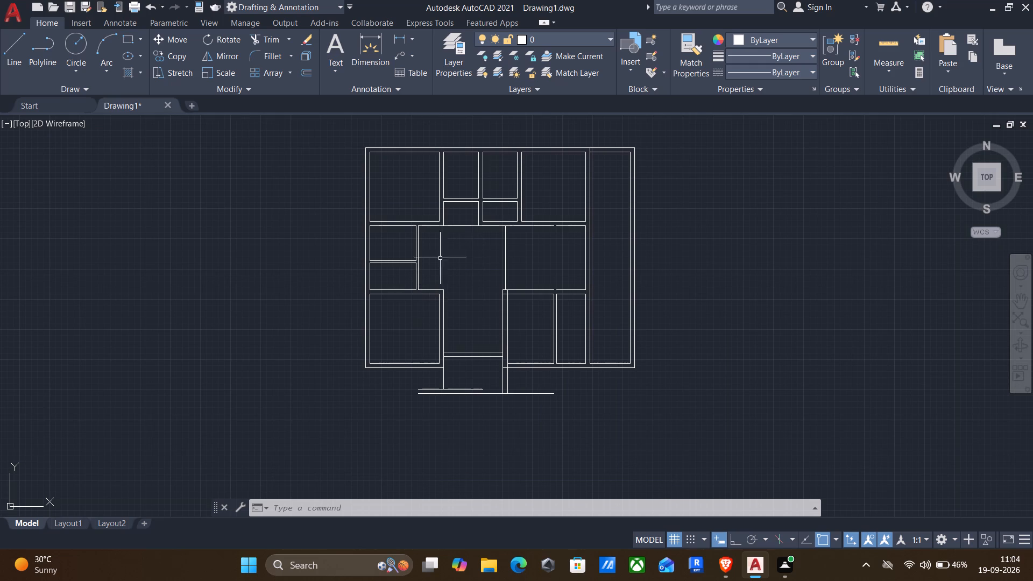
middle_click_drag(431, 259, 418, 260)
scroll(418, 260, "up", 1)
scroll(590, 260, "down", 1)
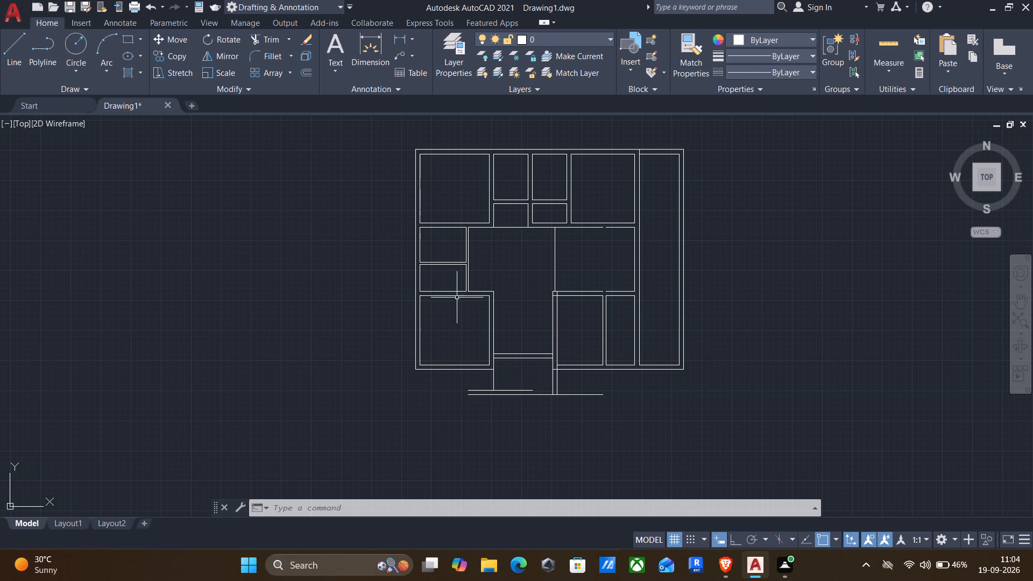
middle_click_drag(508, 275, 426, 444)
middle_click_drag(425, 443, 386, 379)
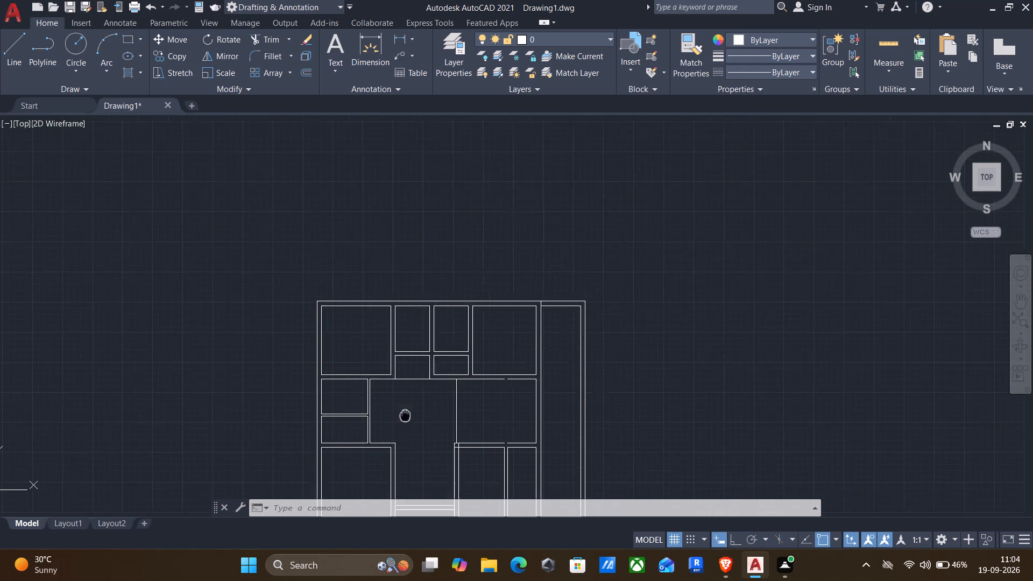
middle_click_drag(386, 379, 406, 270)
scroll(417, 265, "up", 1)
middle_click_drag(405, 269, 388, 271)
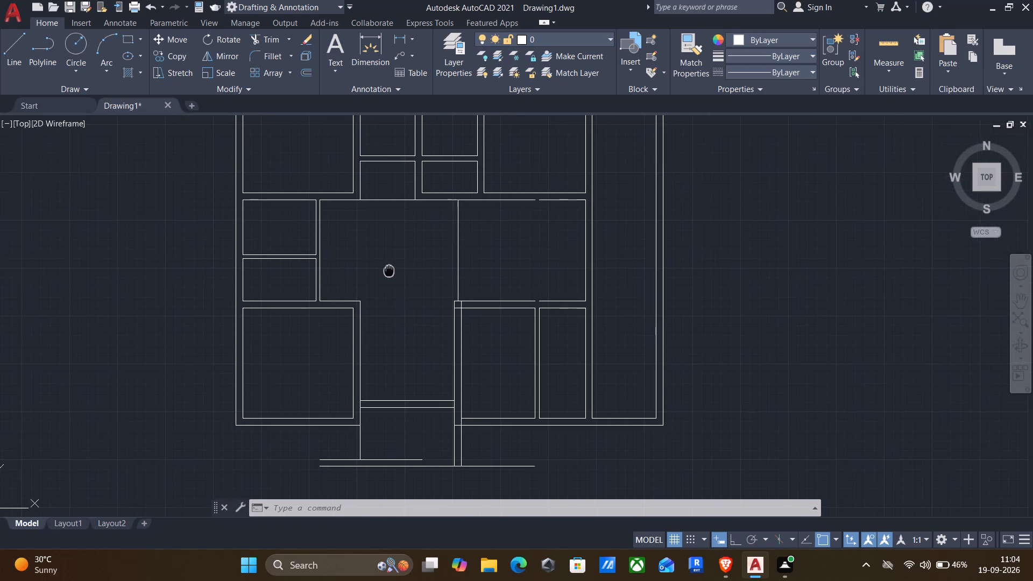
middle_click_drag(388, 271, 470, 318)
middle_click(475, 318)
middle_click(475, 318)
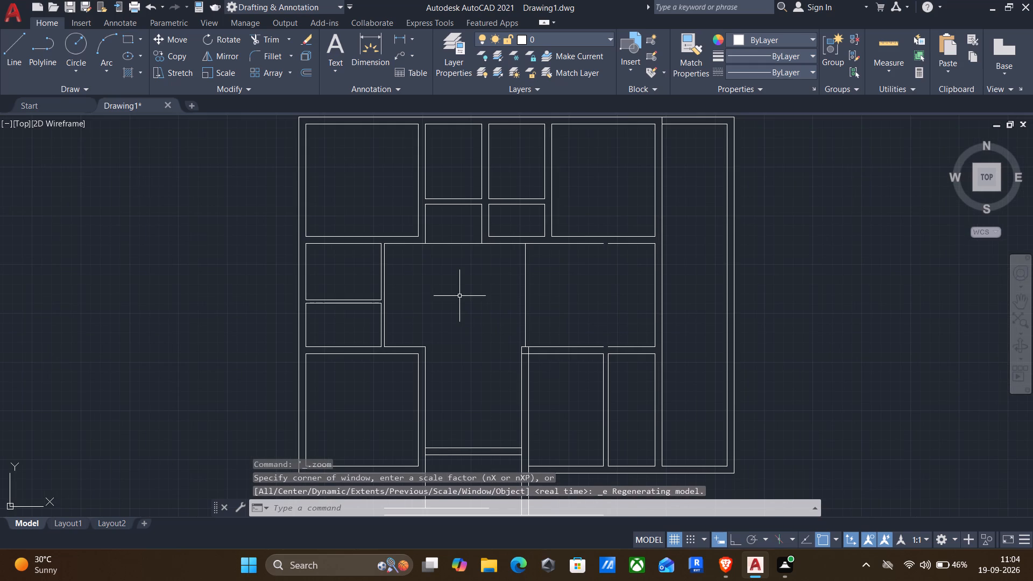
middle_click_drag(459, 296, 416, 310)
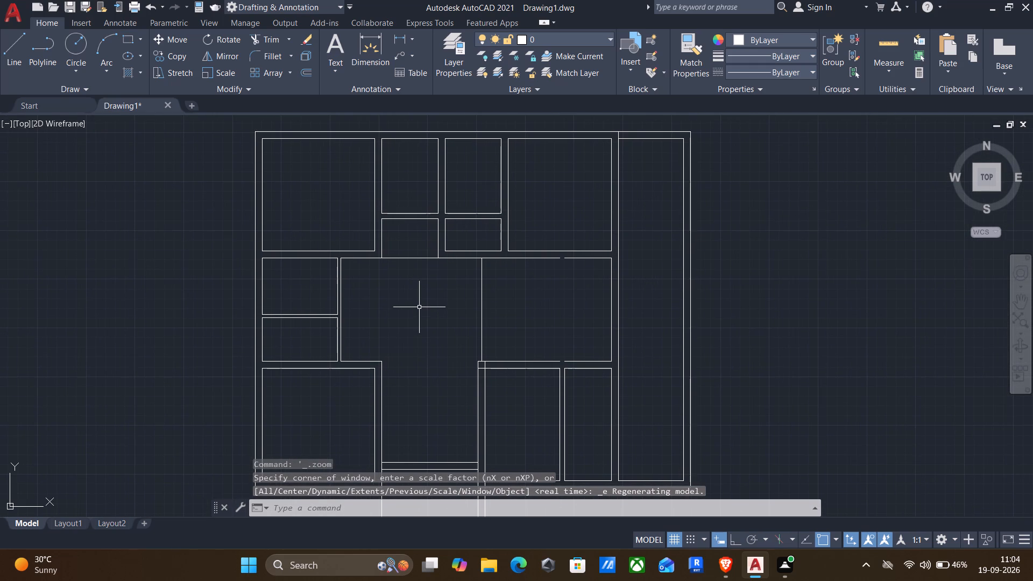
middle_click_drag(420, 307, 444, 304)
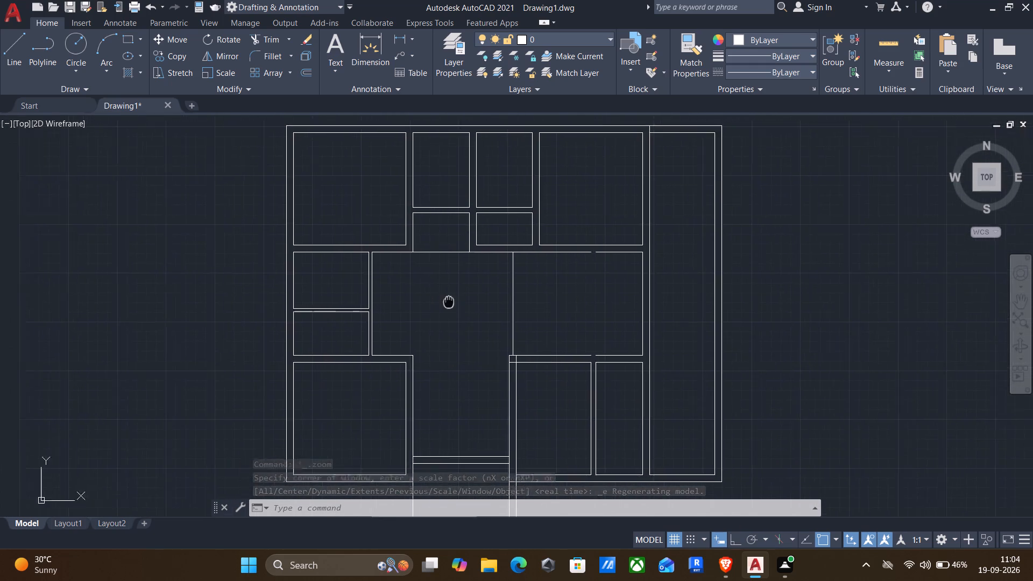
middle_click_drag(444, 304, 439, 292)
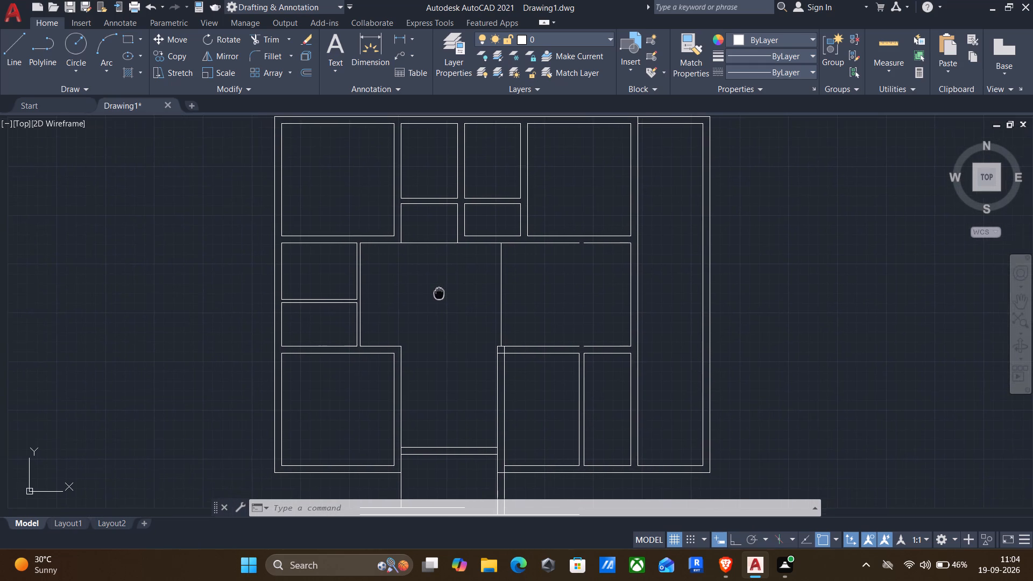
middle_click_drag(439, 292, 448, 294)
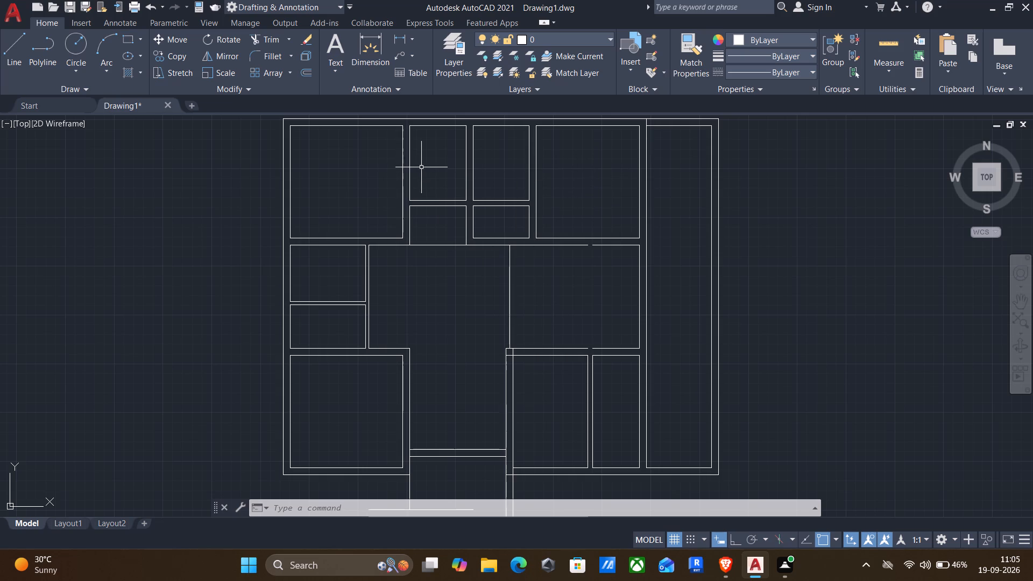
Offset the top-left room's right wall line 6" to the right, toward the adjacent small room.
key("o")
key("Return")
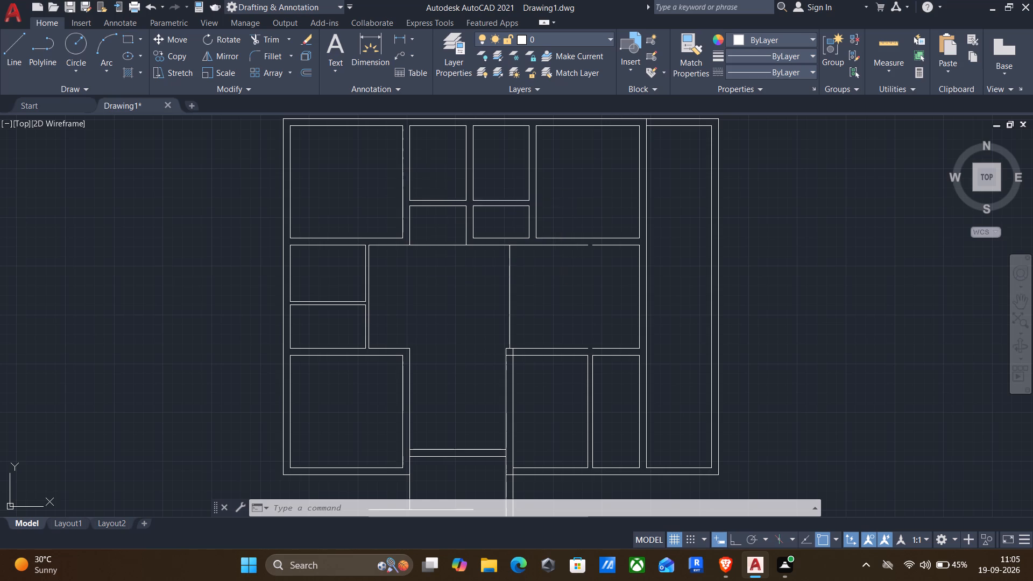
scroll(418, 179, "up", 2)
left_click(417, 179)
left_click(400, 187)
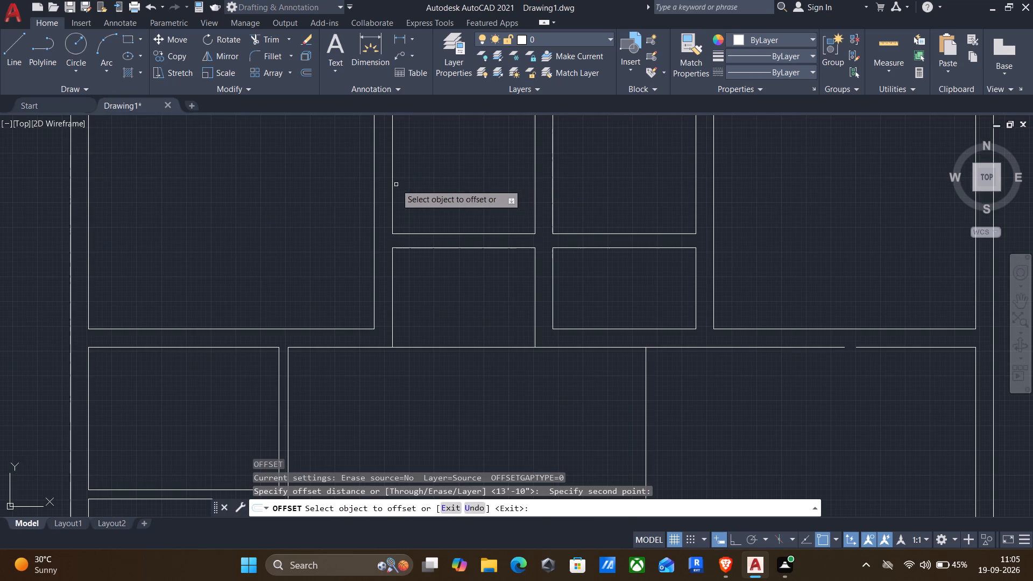
left_click(373, 154)
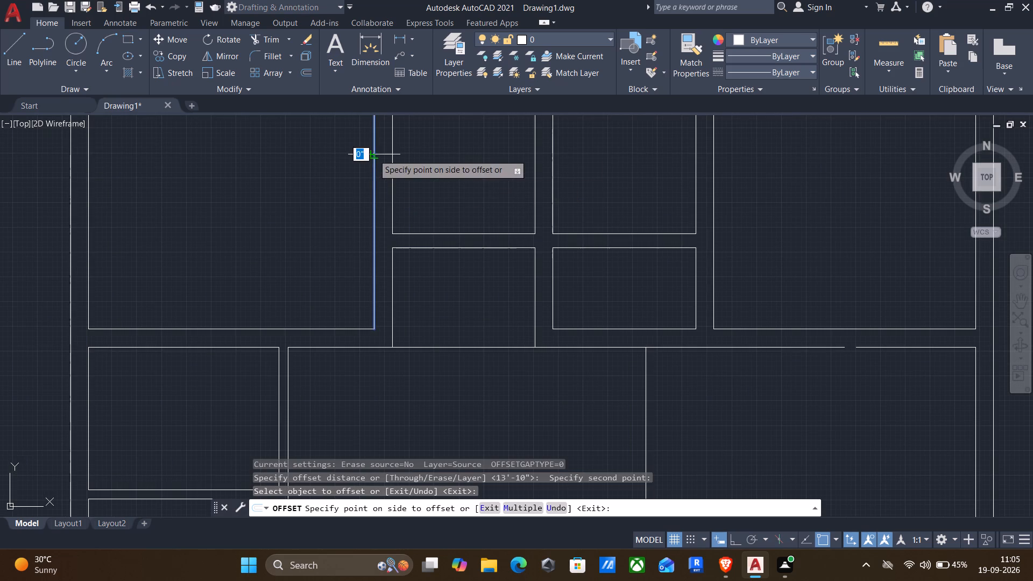
type("6\"")
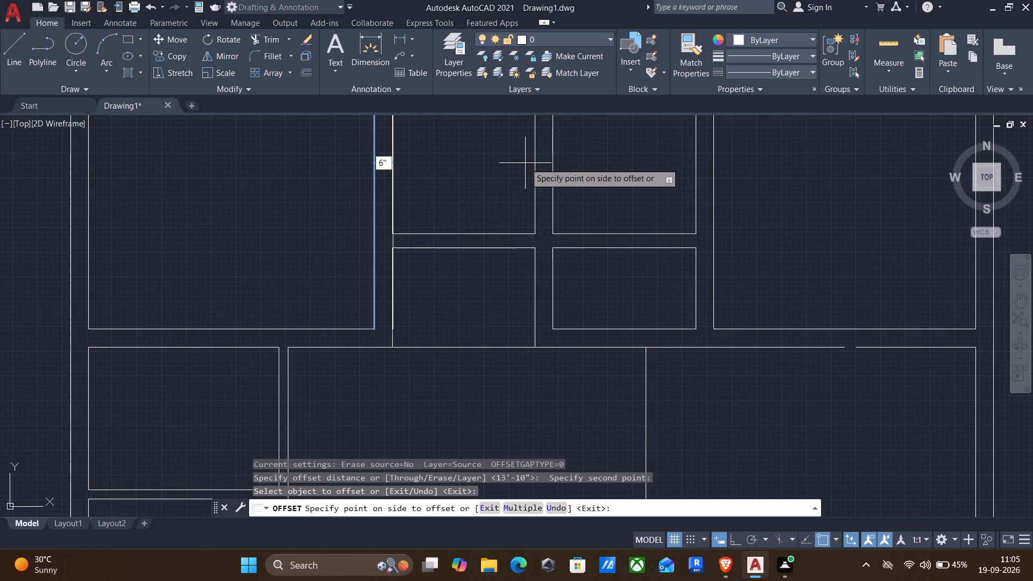
key("Return")
scroll(523, 165, "down", 2)
key("Escape")
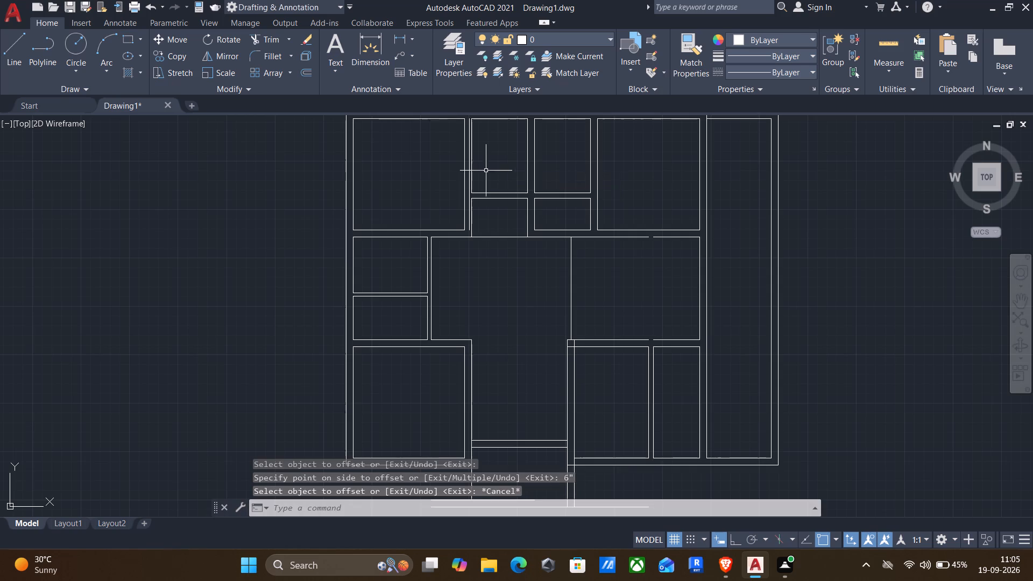
Delete the old left wall line of the upper small room beside the top-left room.
scroll(484, 171, "up", 3)
left_click(422, 172)
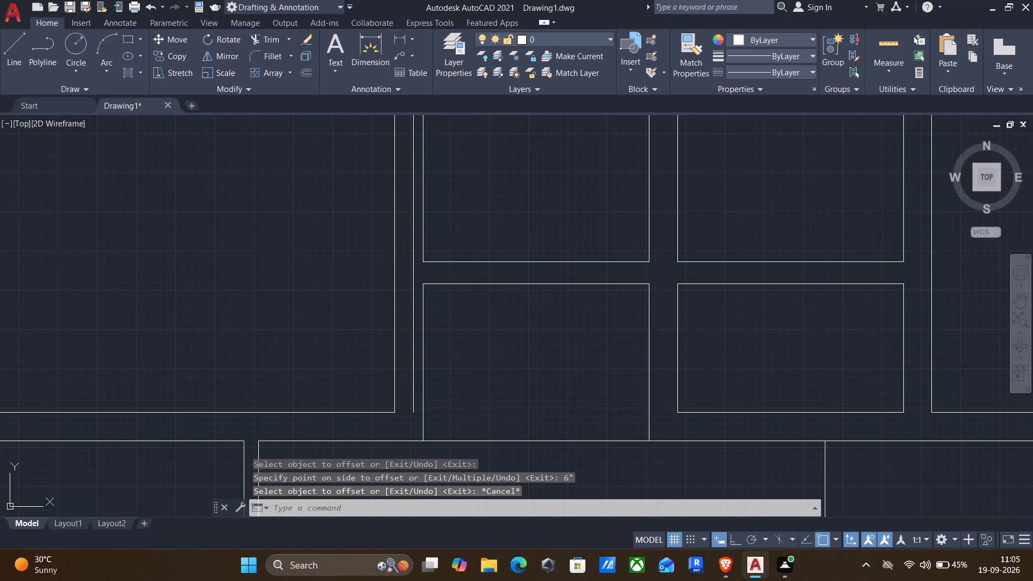
key("Escape")
scroll(452, 174, "down", 2)
left_click(442, 183)
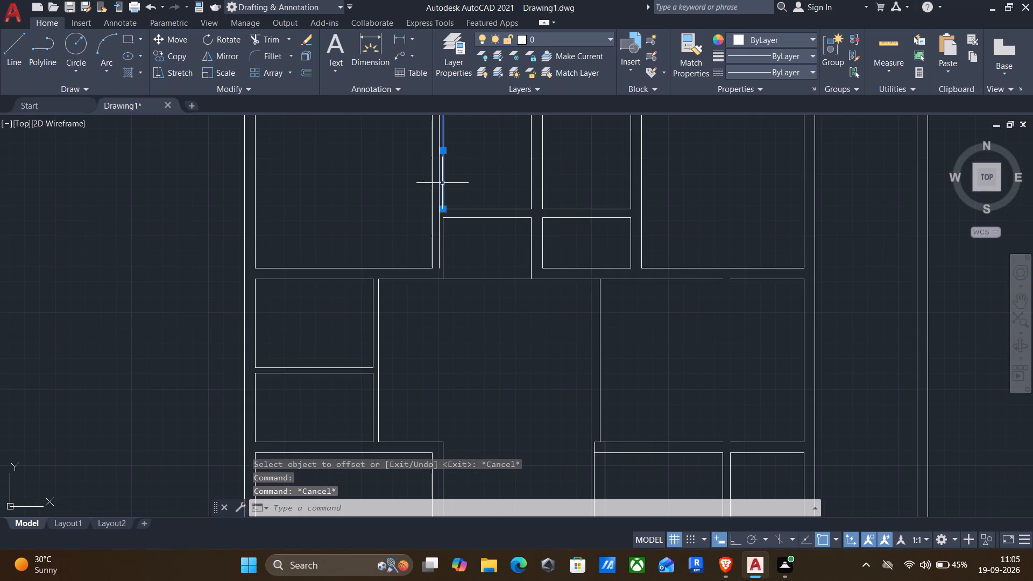
key("Pause")
key("Delete")
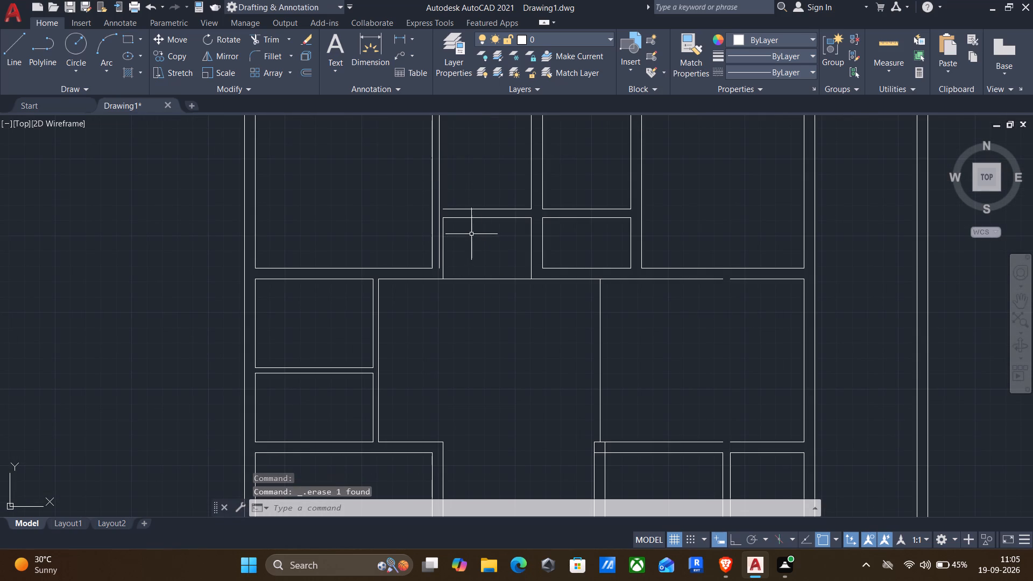
Check the dimensions of the upper small room beside the top-left room with Quick measurement.
middle_click_drag(507, 310, 513, 324)
middle_click_drag(532, 265, 512, 364)
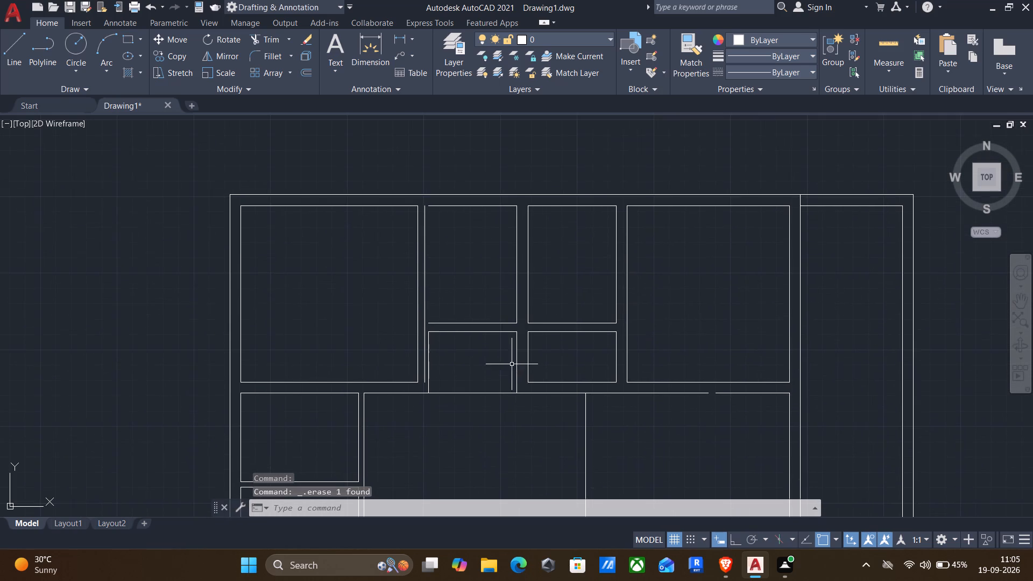
left_click(889, 51)
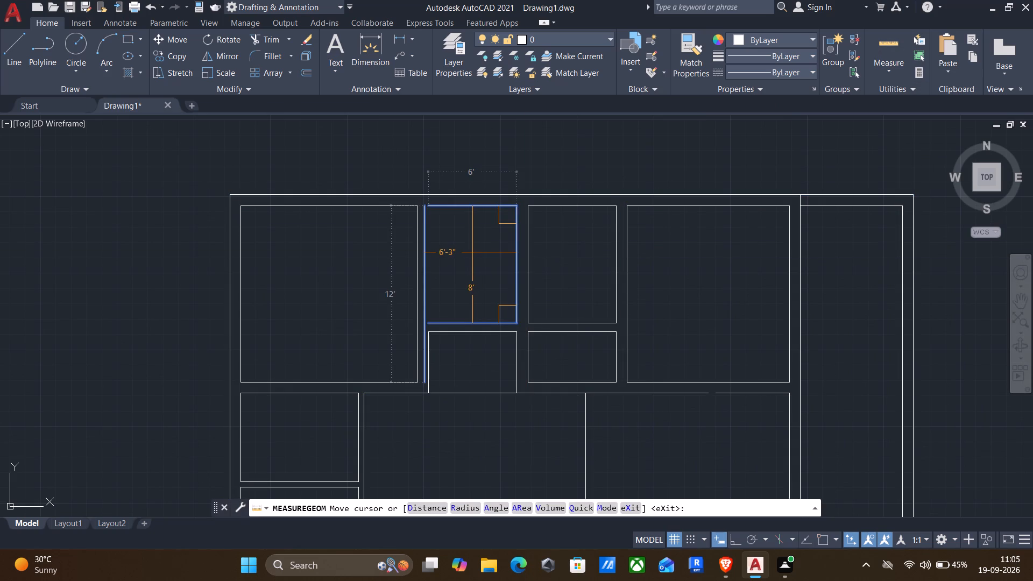
key("Escape")
Delete all the partition lines of the four small rooms between the top-left and top-right rooms, including the top-right room's left wall line.
left_click(672, 314)
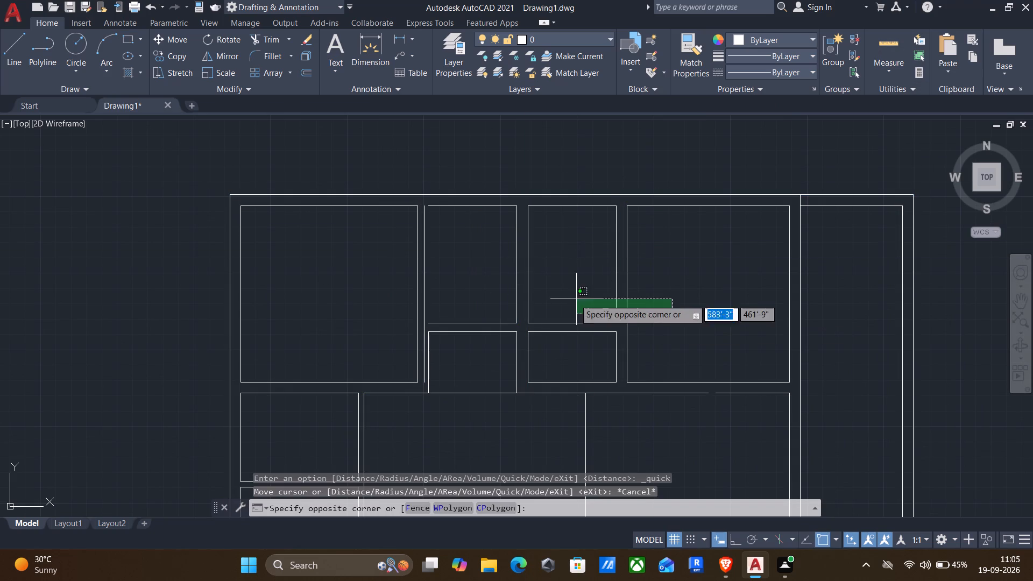
left_click(497, 276)
key("Delete")
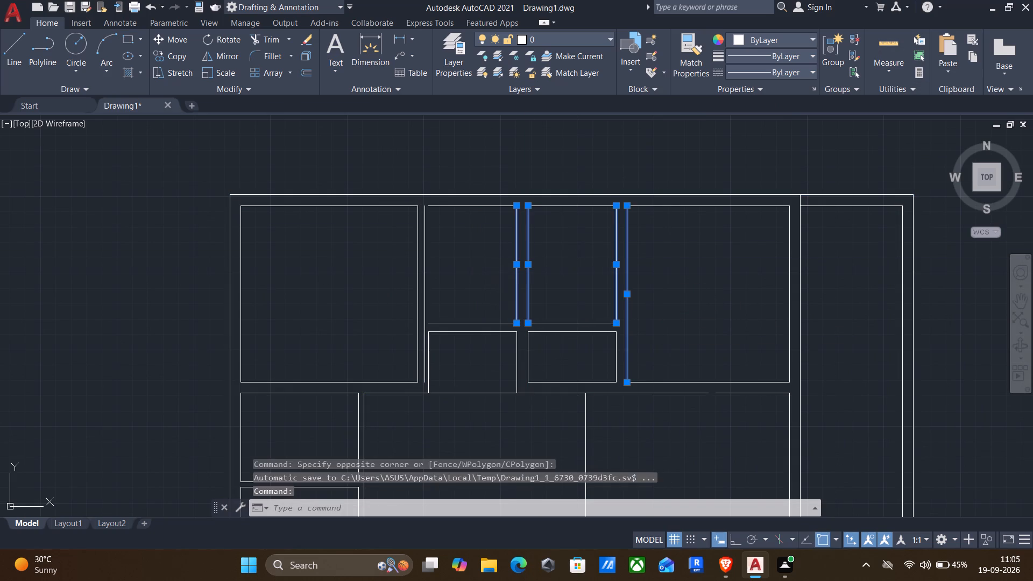
left_click(643, 362)
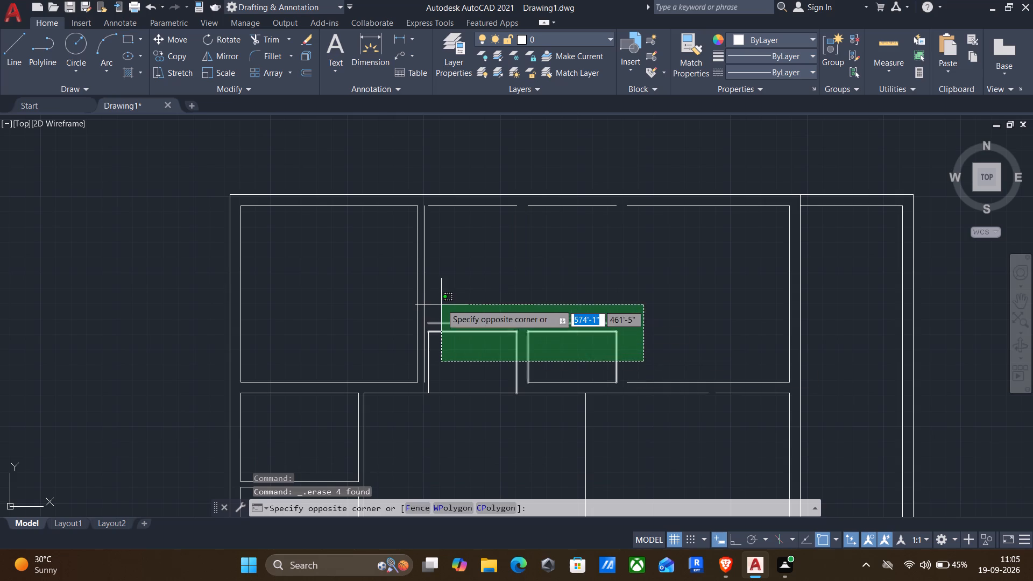
left_click(439, 298)
key("Delete")
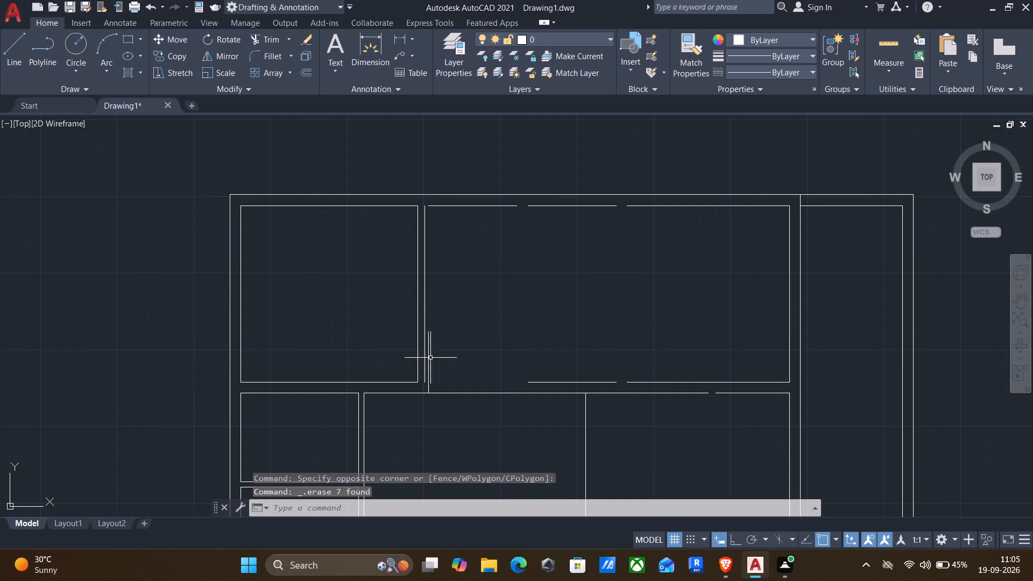
left_click(428, 360)
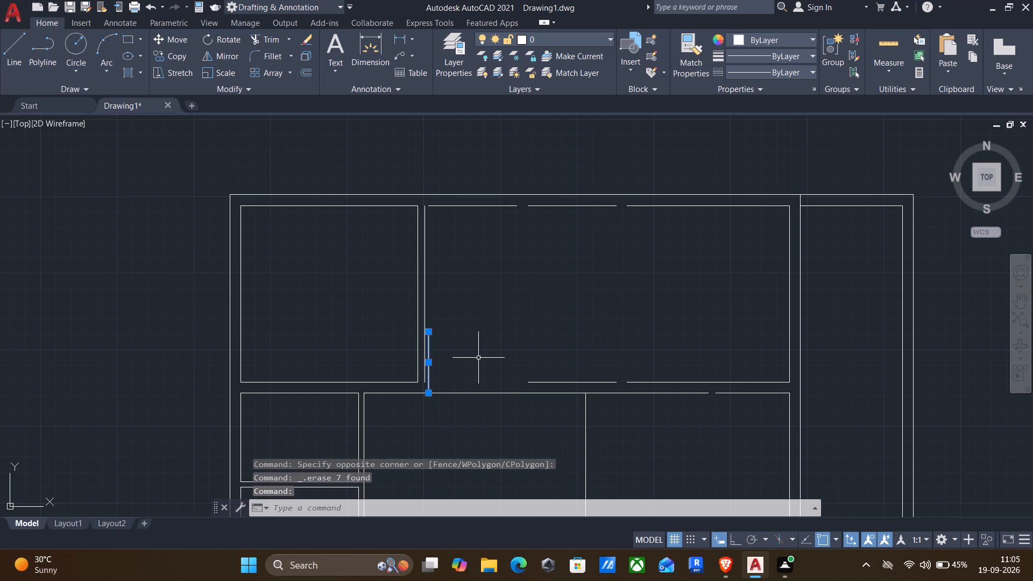
key("Delete")
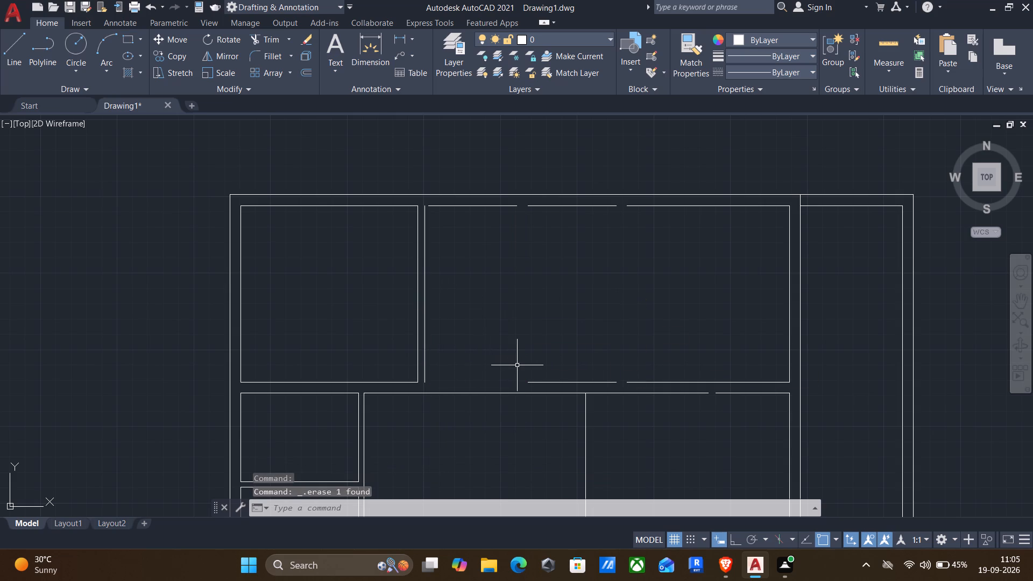
Offset the wall line beside the top-left room 6' to the right, and offset the resulting line 6" to form a partition.
key("o")
key("Return")
left_click(448, 316)
left_click(491, 311)
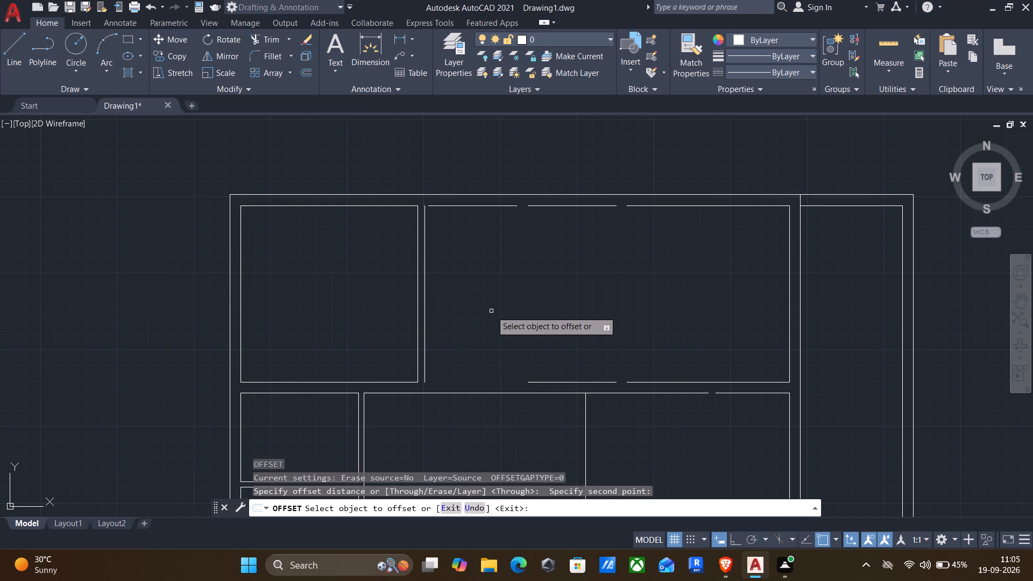
left_click(425, 292)
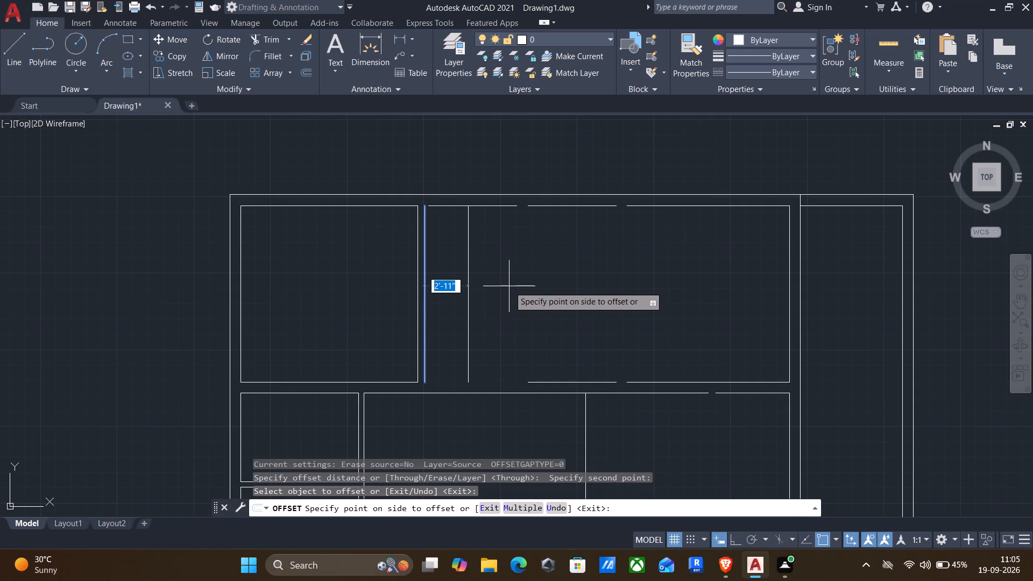
type("6'")
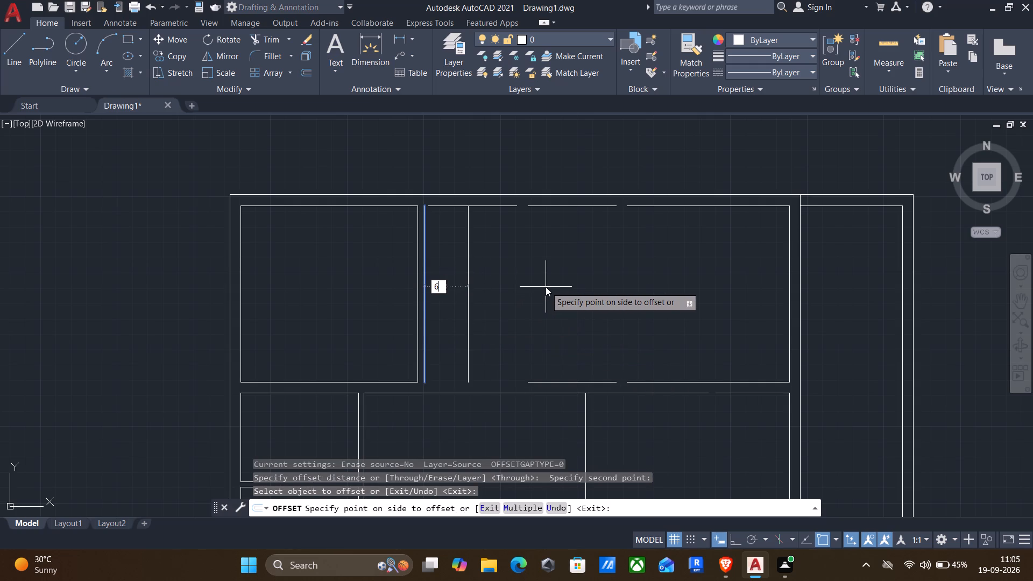
key("Return")
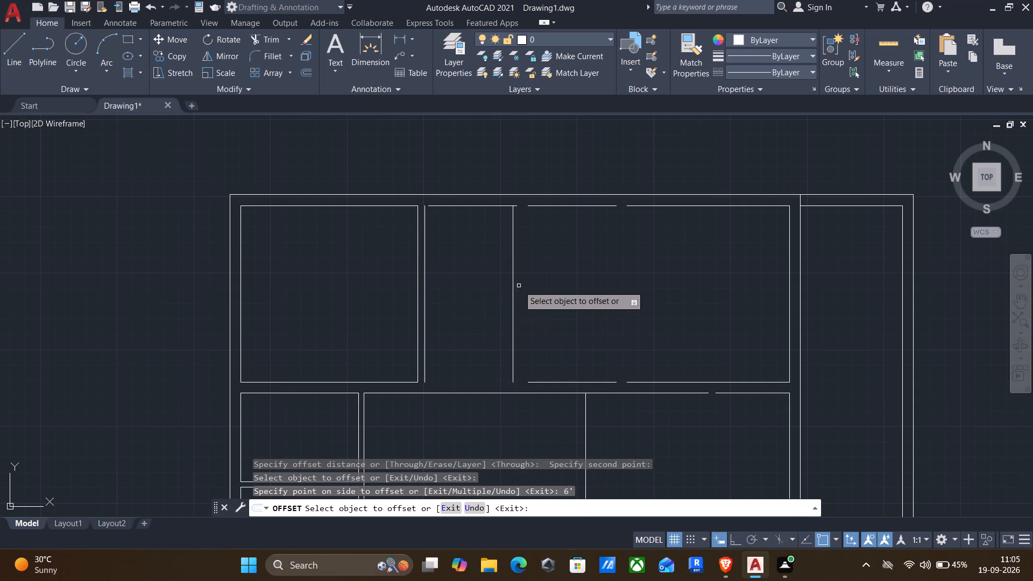
left_click(510, 270)
left_click(513, 265)
type("6\"")
key("Return")
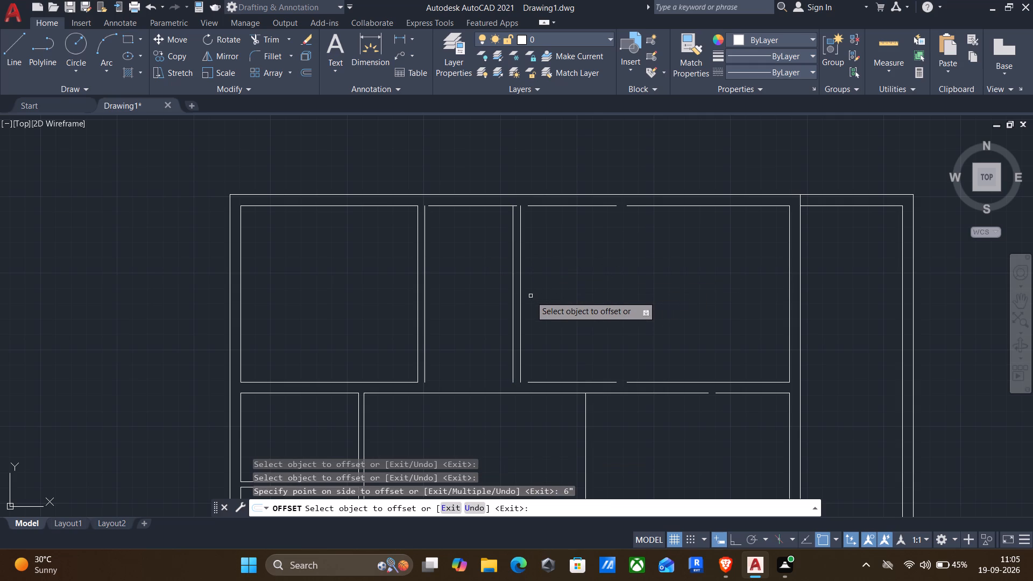
Offset the new partition's right line 6' to the right, and offset the resulting line 6" to form a second partition.
left_click(523, 292)
left_click(520, 288)
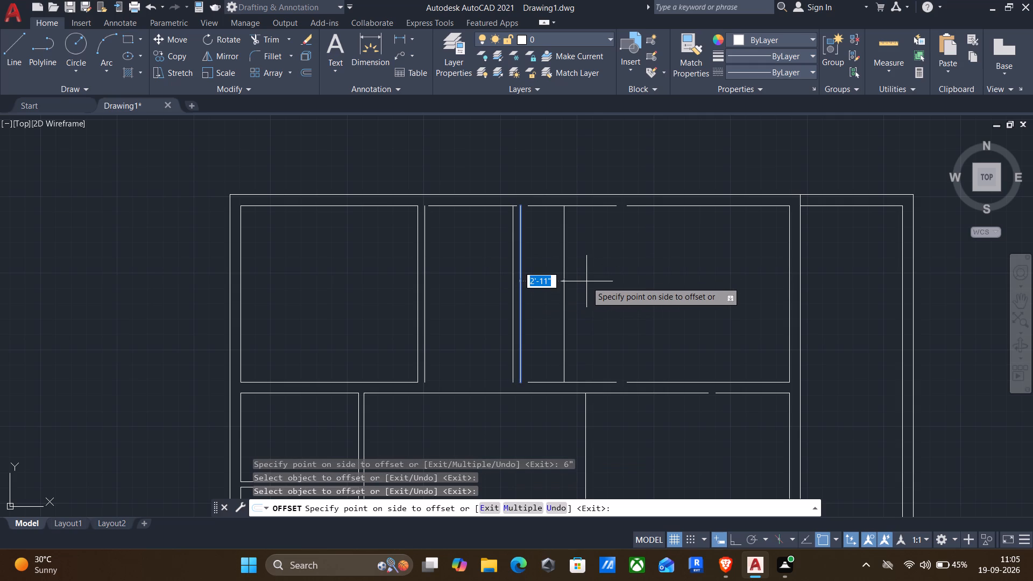
type("6'")
key("Return")
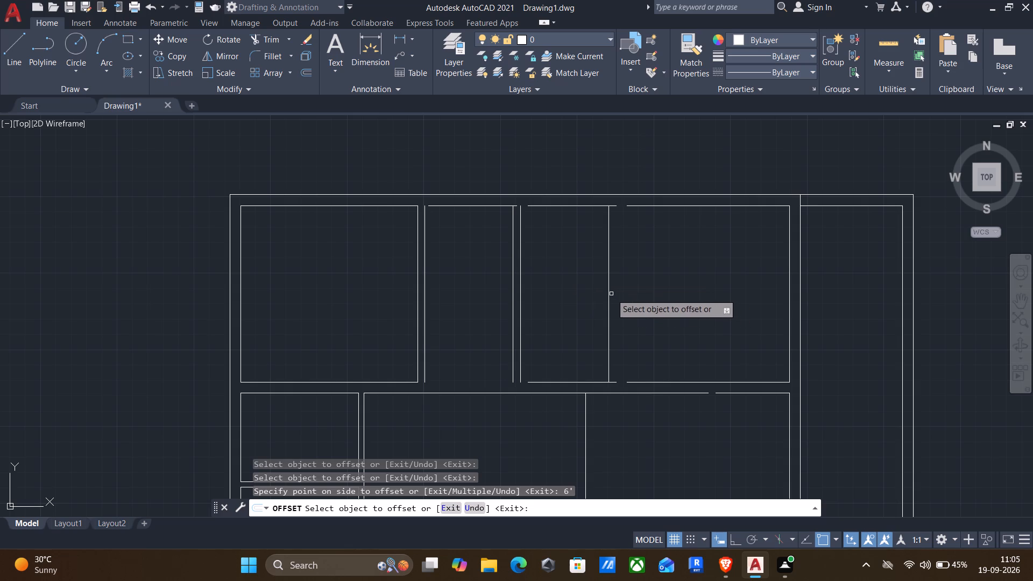
left_click(609, 292)
type("6\"")
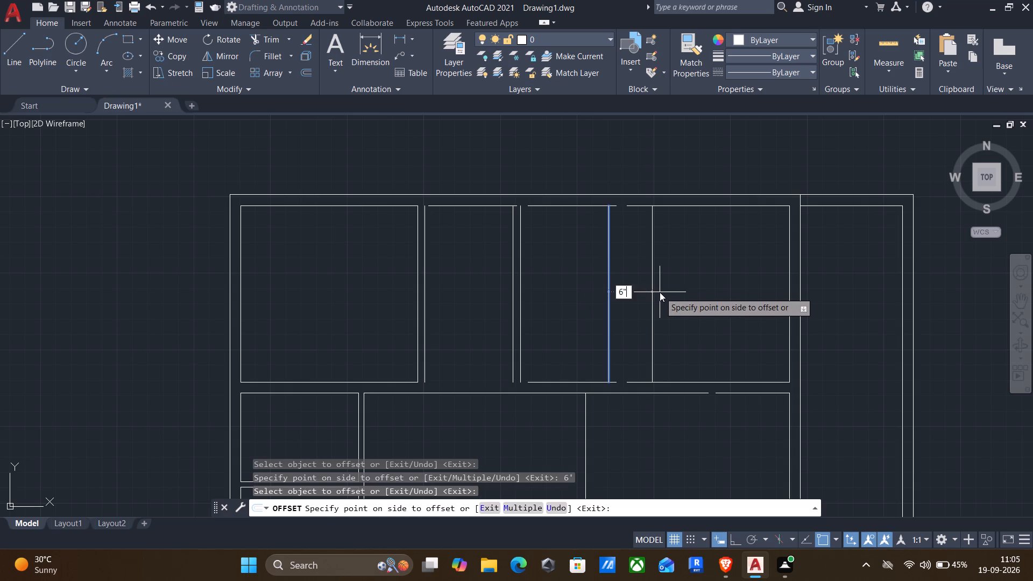
key("Return")
Offset the second partition's right line 11' to the right to mark the top-right room's width.
left_click(615, 296)
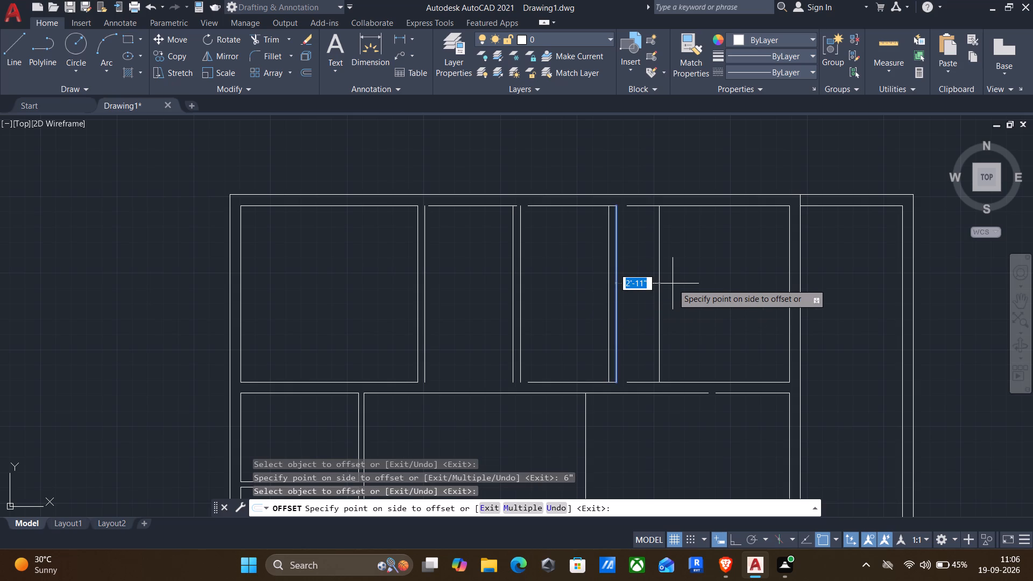
type("11")
key("apostrophe")
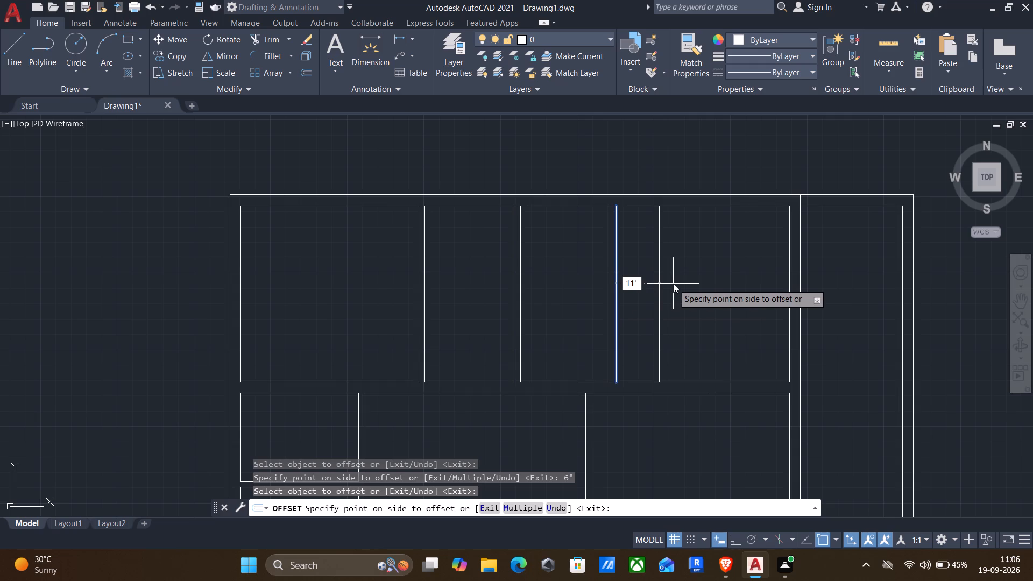
key("Return")
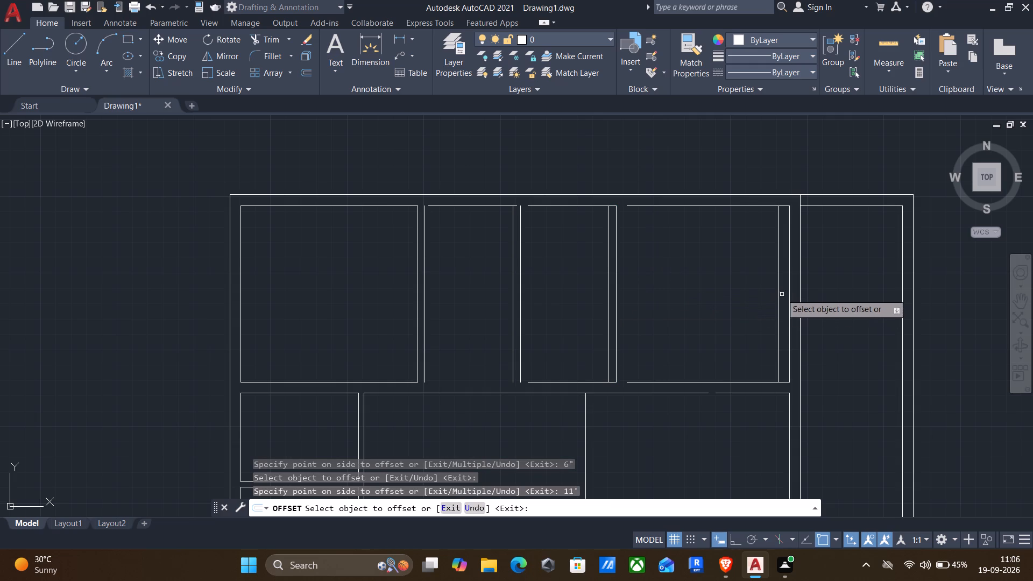
key("Escape")
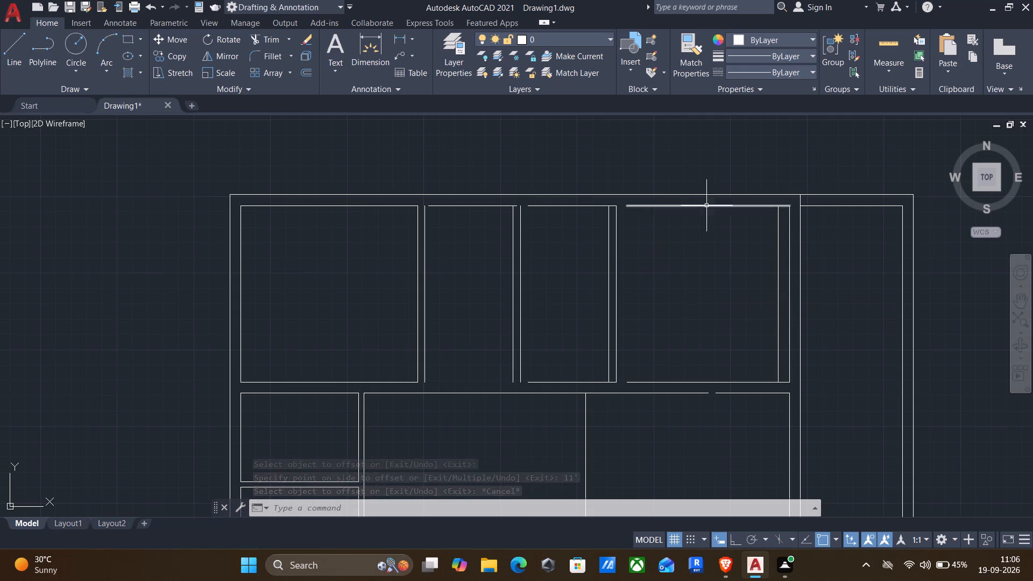
Check the wall dimensions around the top-right room with Quick measurement.
left_click(892, 45)
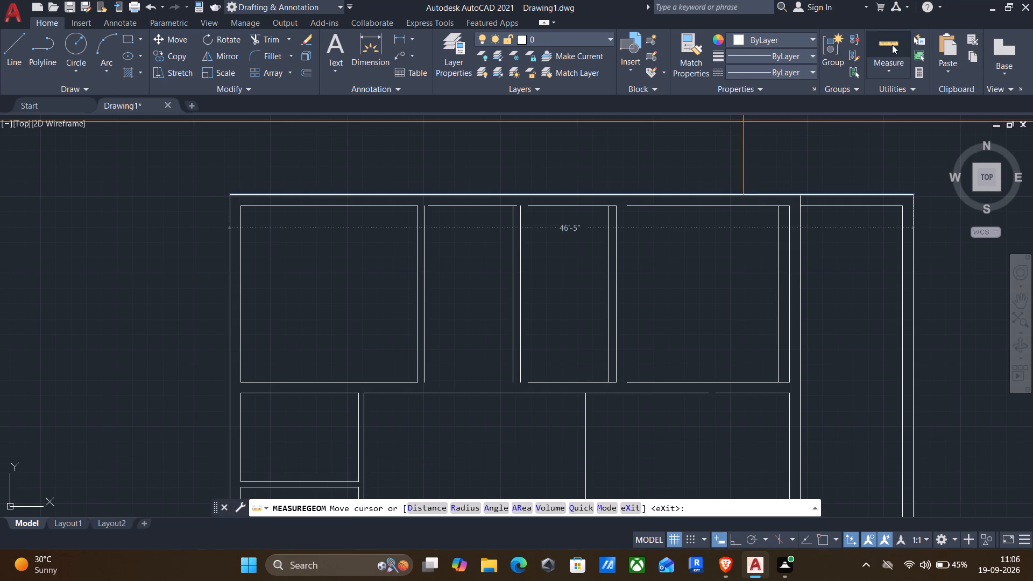
key("Escape")
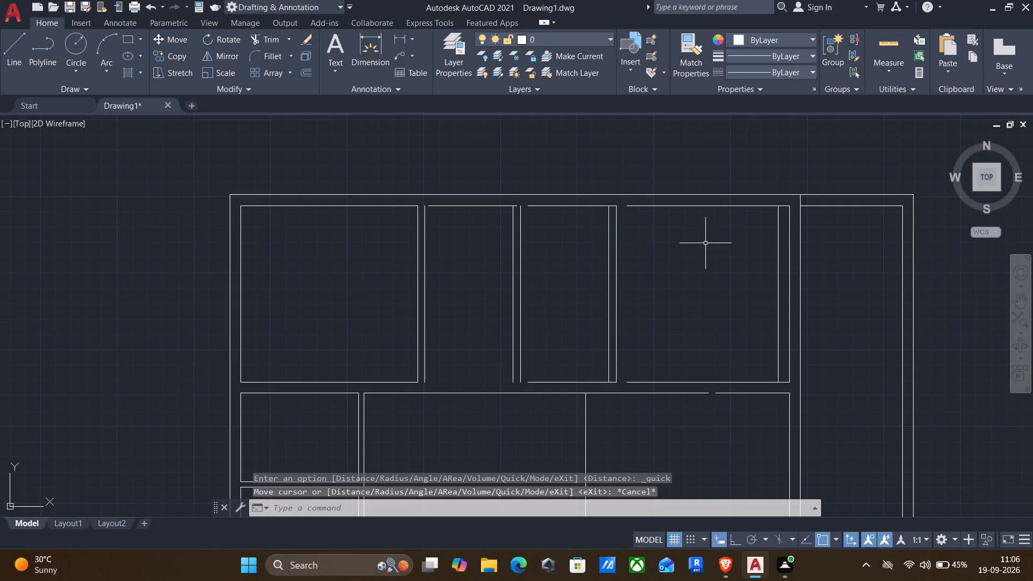
Extend the new vertical line at the 11' offset up to the outer top wall line.
type("ex")
key("Return")
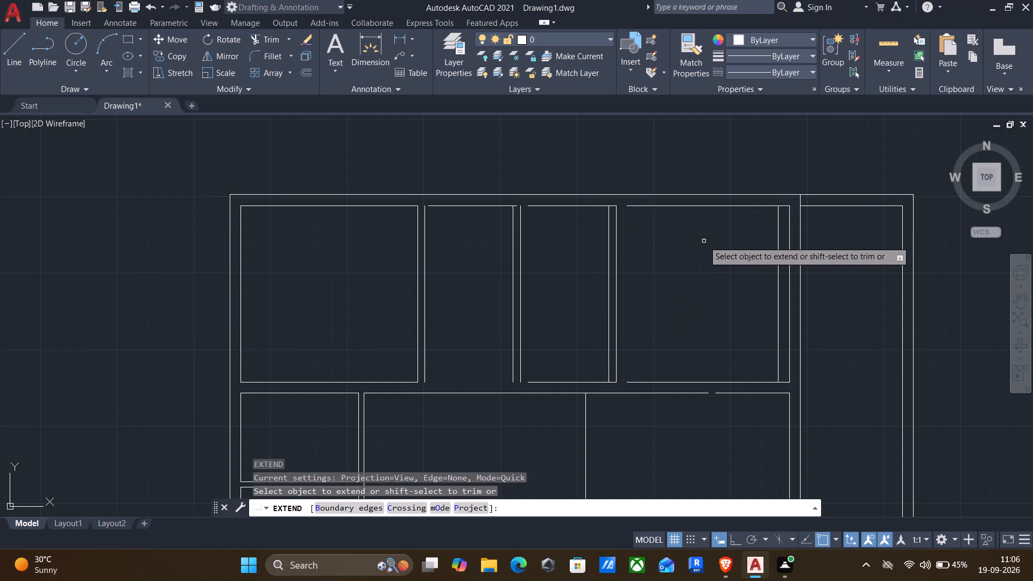
left_click(776, 274)
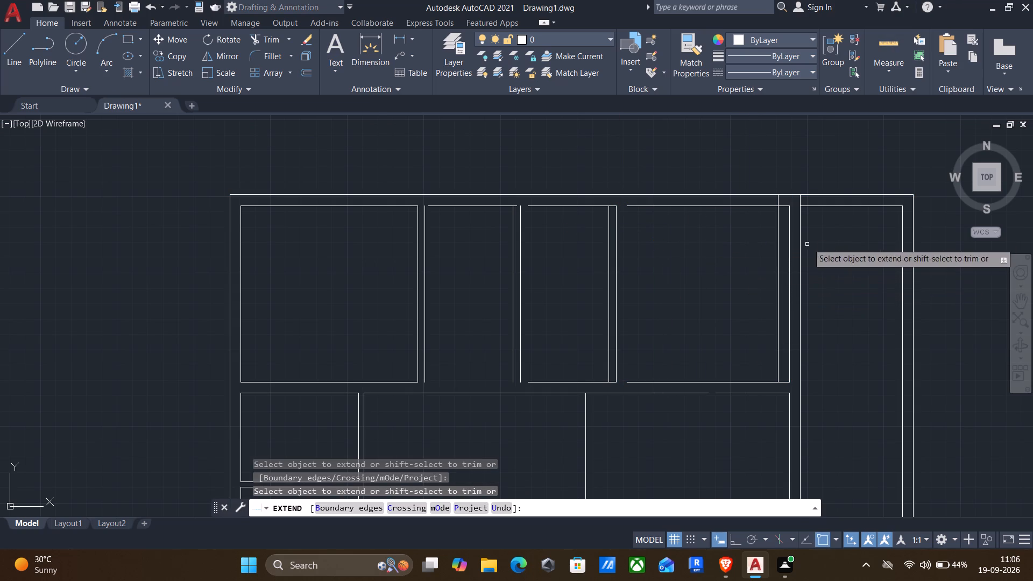
key("Escape")
Check the dimensions of the top-right room with Quick measurement.
left_click(879, 40)
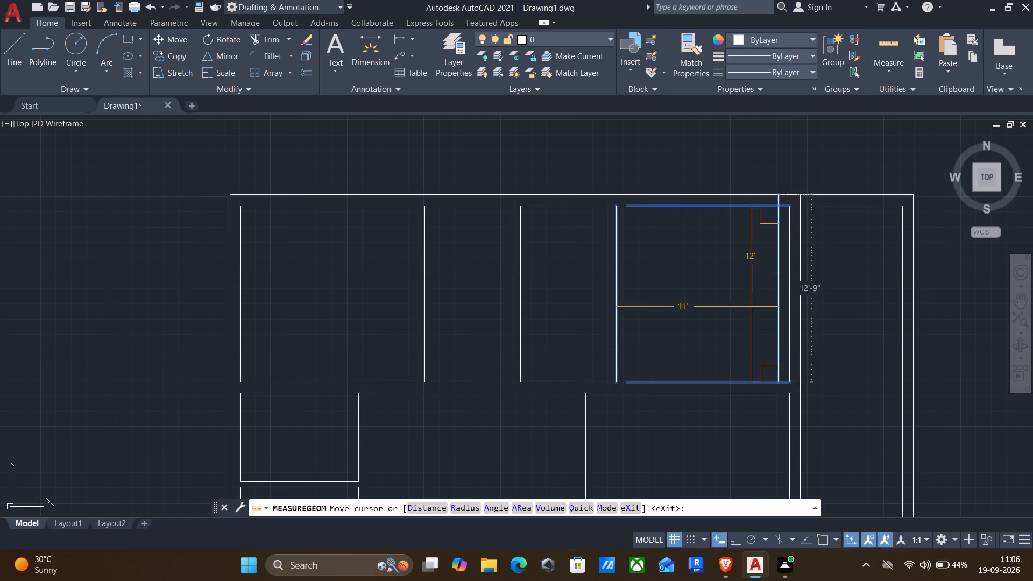
key("Escape")
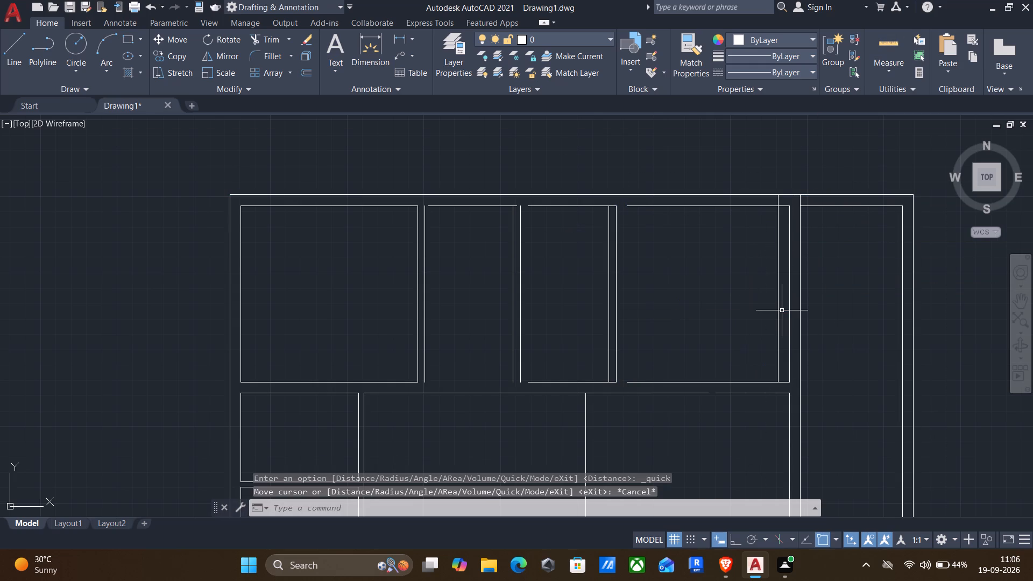
Extend the top-right room's original right wall line down to the wall line below and up to the outer top wall.
type("ex")
key("Return")
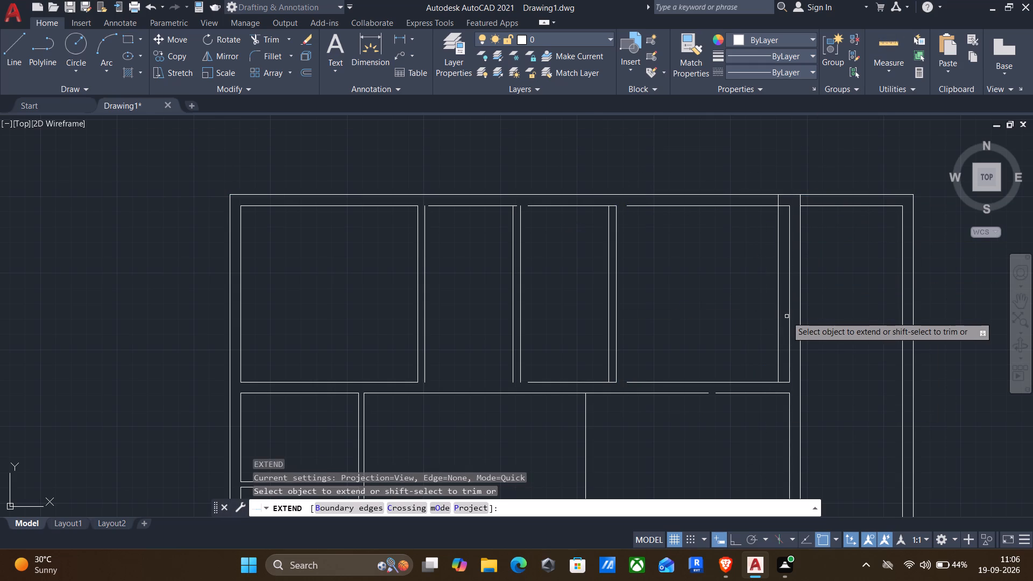
left_click(789, 317)
left_click(788, 309)
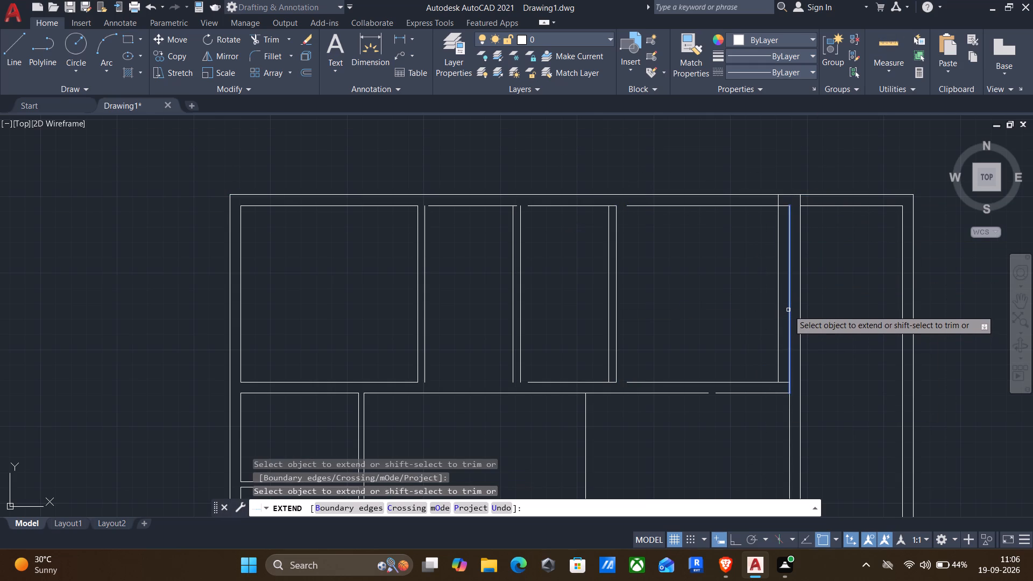
left_click(788, 280)
key("Escape")
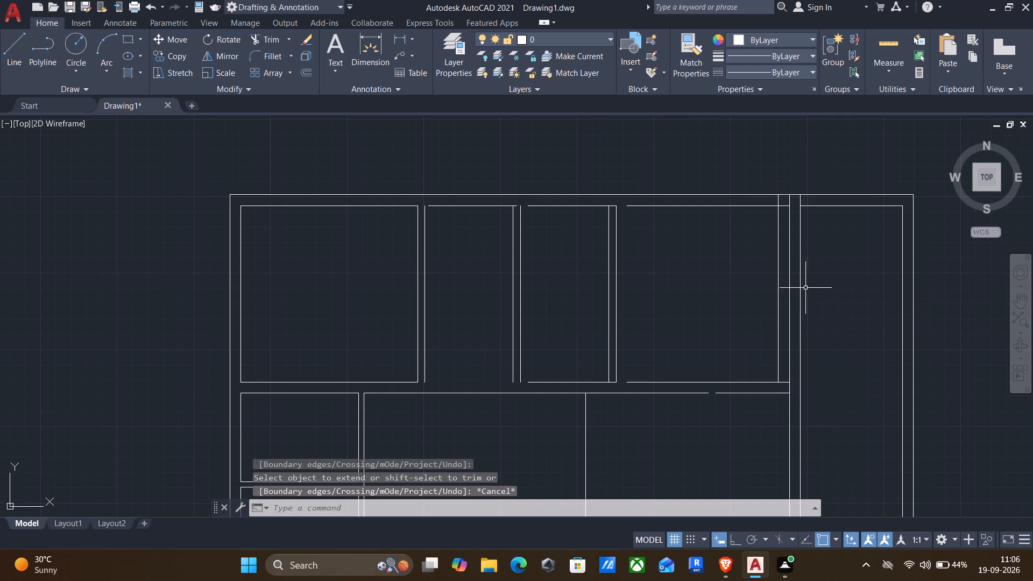
Extend the two horizontal wall lines beneath the top-right room across to the outer vertical lines, and bridge the upper line's gaps westward.
type("ex")
key("Return")
left_click_drag(748, 431, 730, 361)
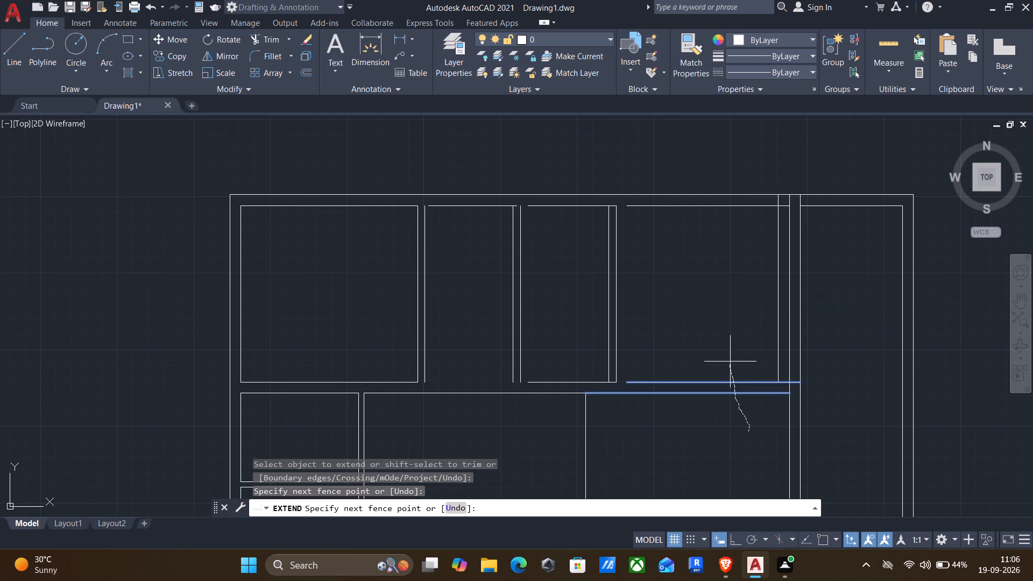
left_click_drag(730, 361, 732, 346)
left_click_drag(745, 423, 746, 370)
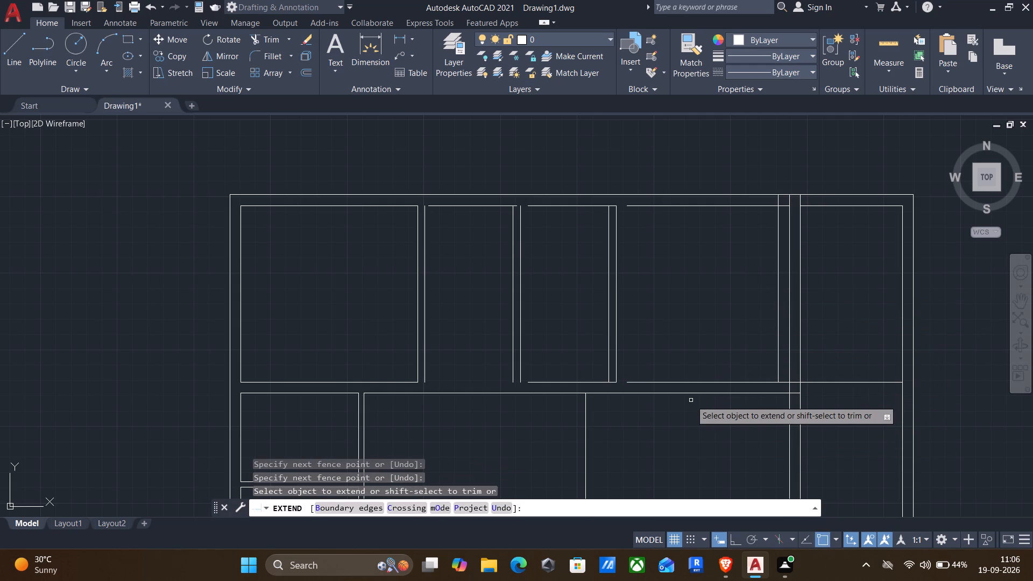
left_click(678, 384)
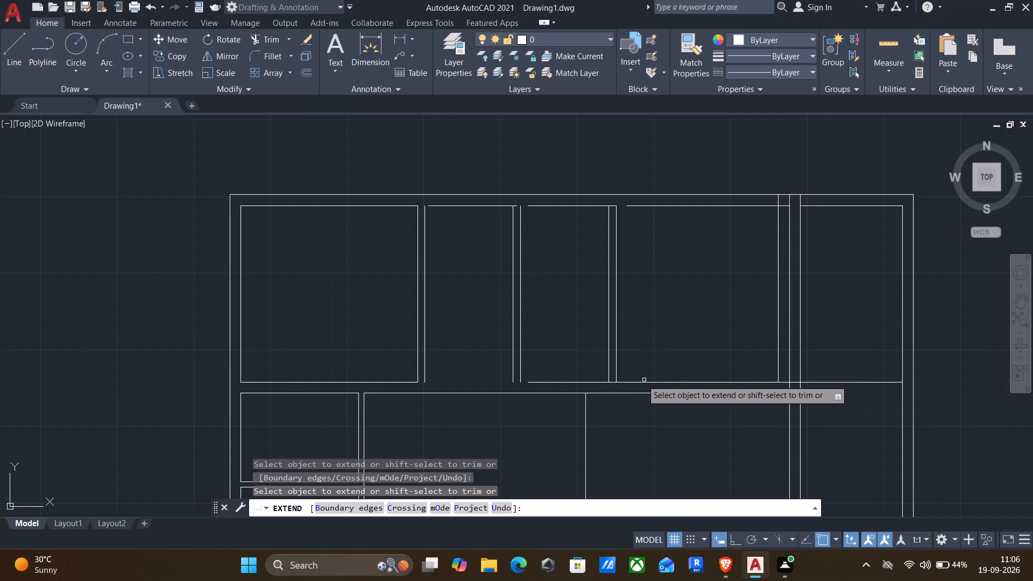
left_click(593, 381)
left_click(587, 382)
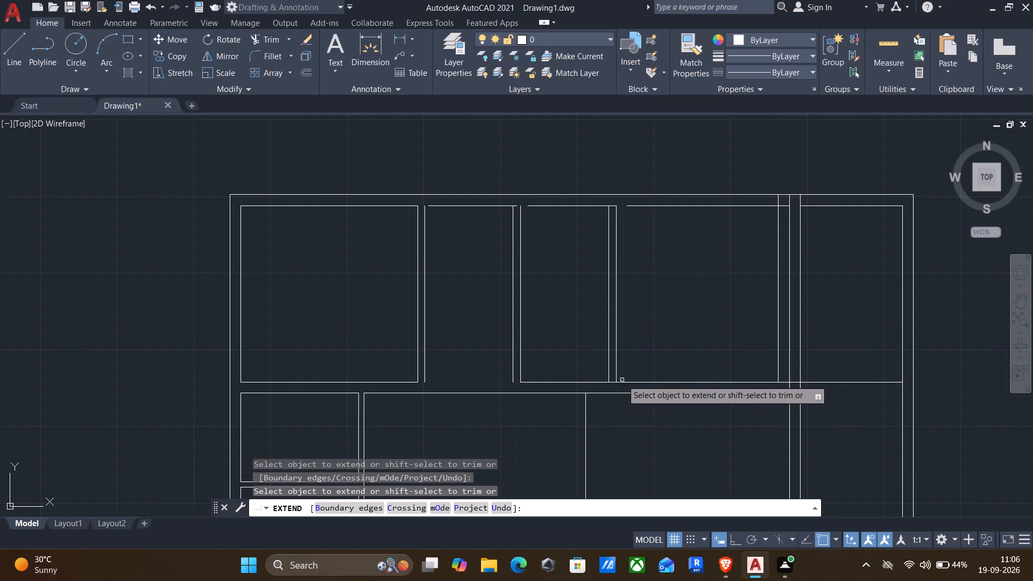
key("Escape")
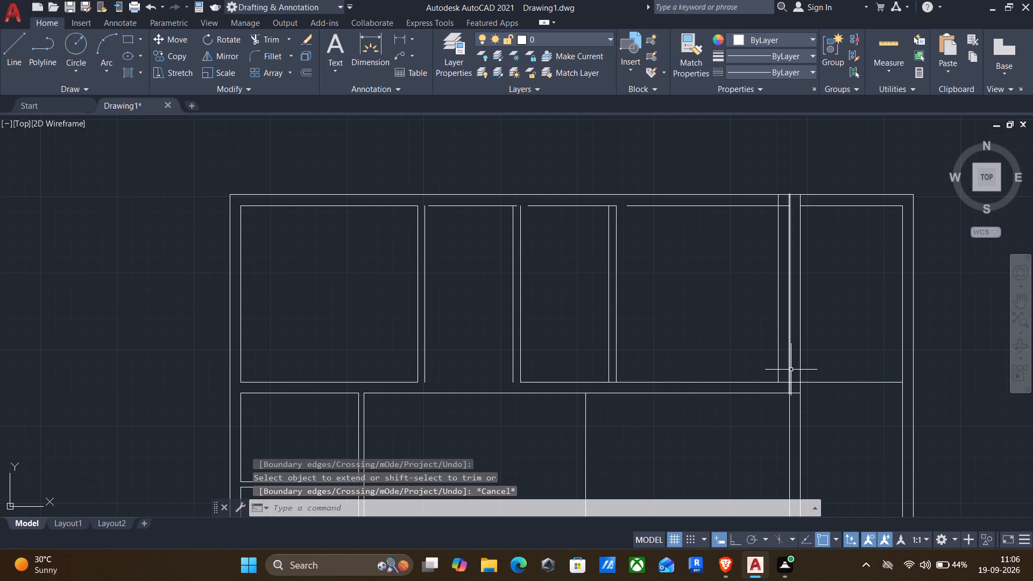
Trim away the leftover upper vertical line, top wall segments and horizontal wall overrun east of the top-right room.
key("r")
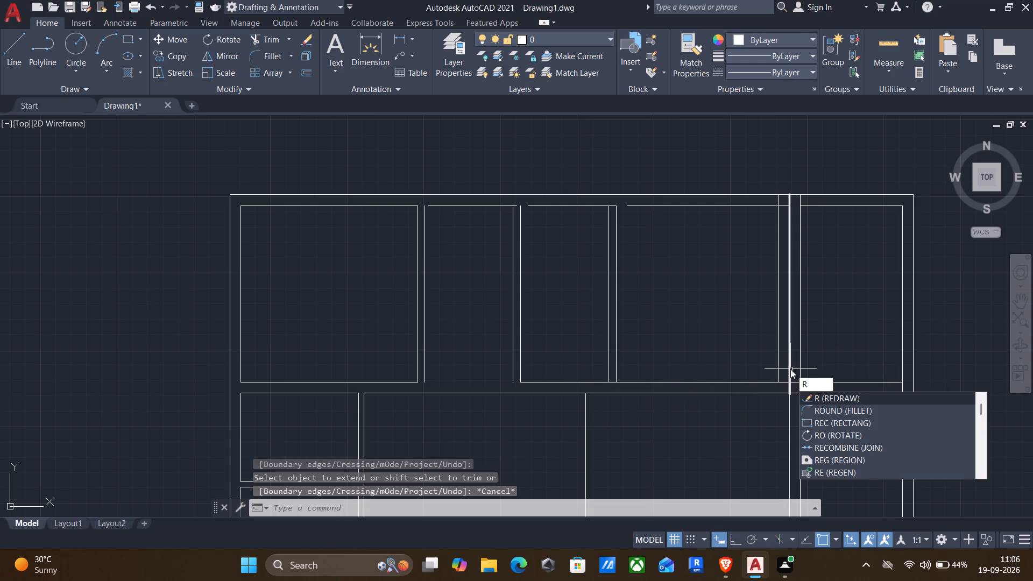
key("BackSpace")
key("BackSpace")
type("tr")
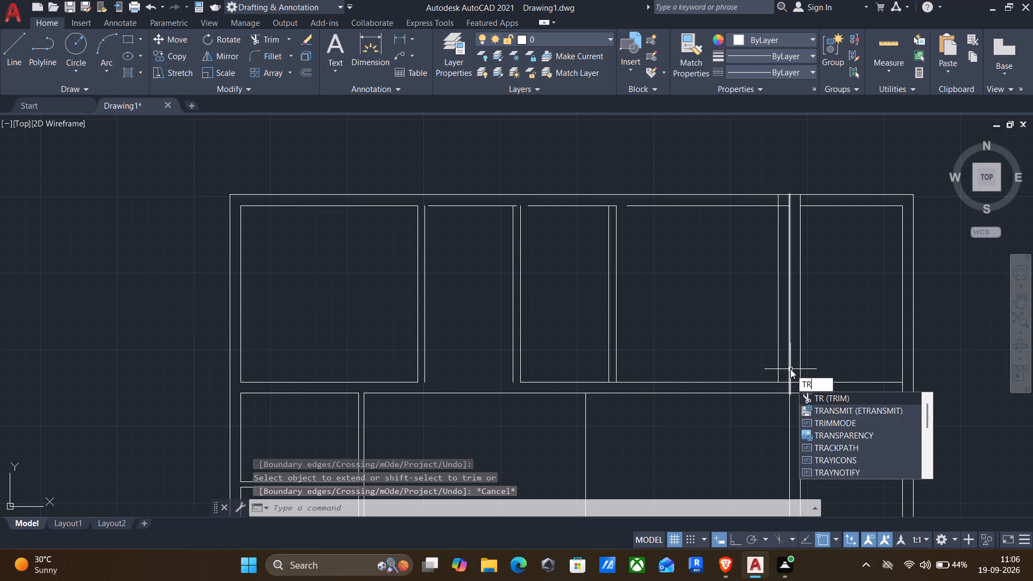
key("Return")
left_click(800, 359)
left_click_drag(811, 208, 806, 188)
left_click_drag(795, 194, 800, 198)
left_click(799, 198)
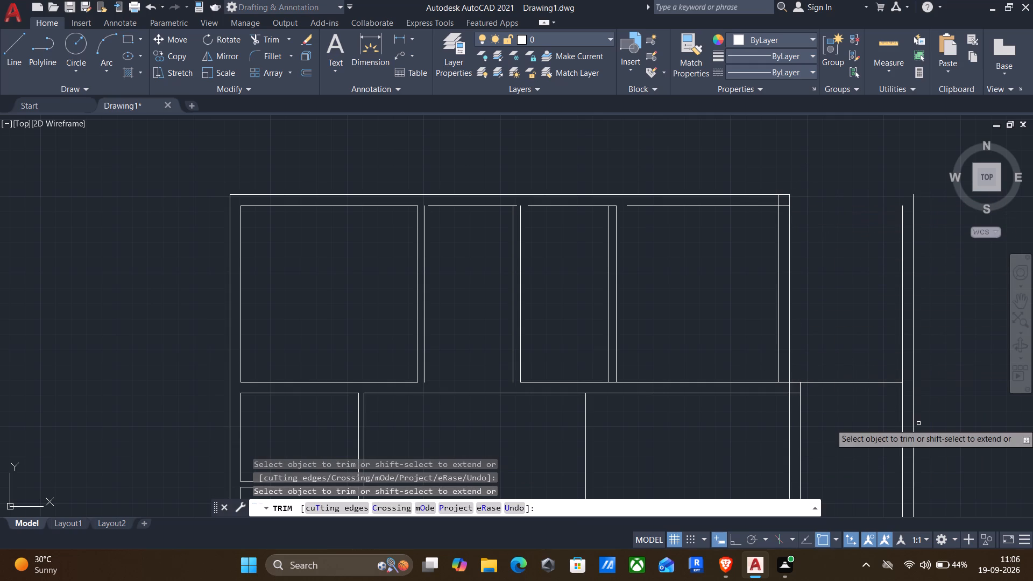
left_click_drag(869, 397, 862, 358)
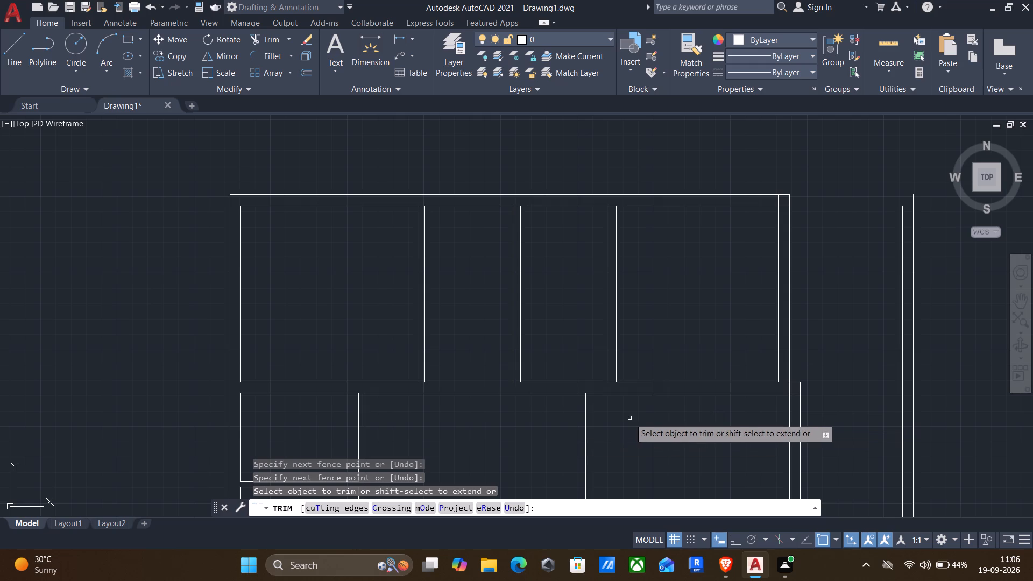
scroll(623, 367, "down", 1)
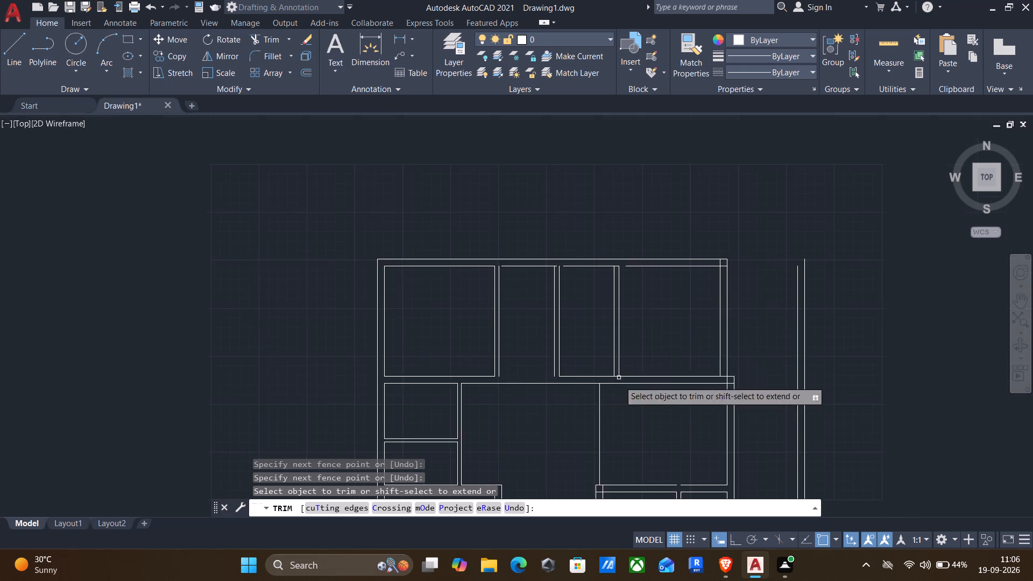
scroll(621, 384, "down", 1)
middle_click_drag(626, 371, 612, 345)
scroll(612, 345, "up", 1)
key("Escape")
Erase the vertical line dividing the central area.
middle_click_drag(541, 444, 540, 443)
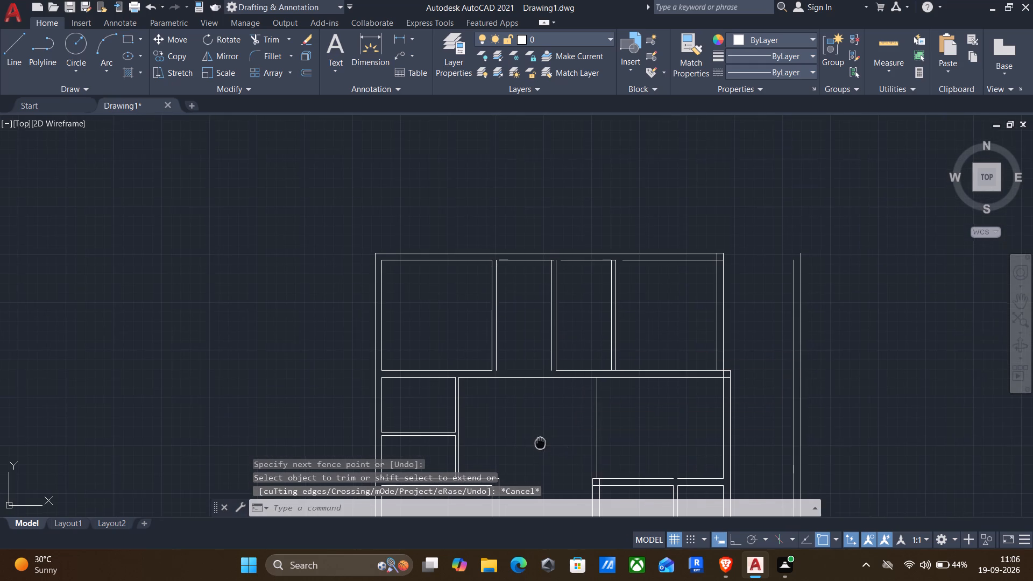
middle_click_drag(540, 443, 513, 279)
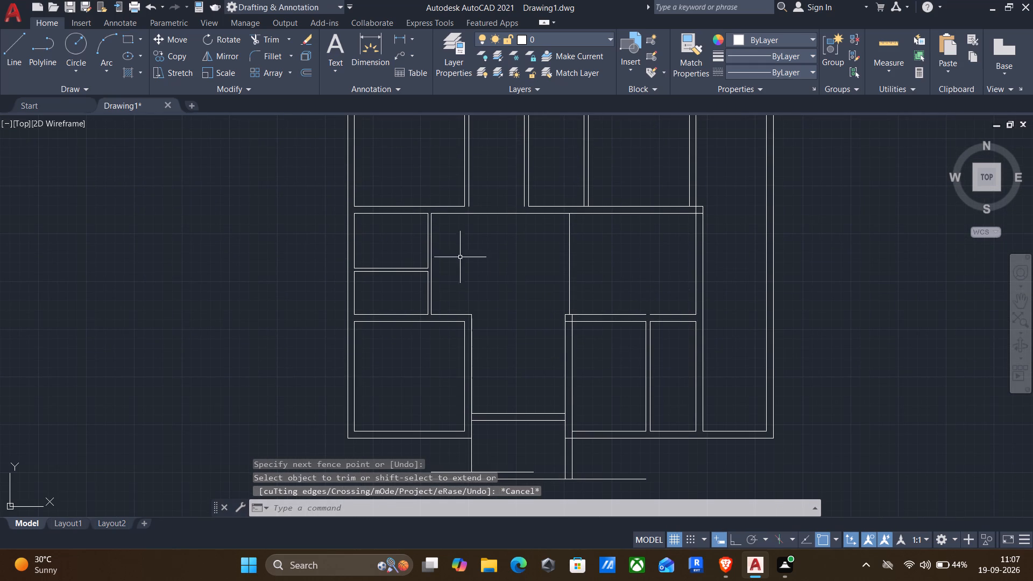
left_click_drag(602, 266, 582, 256)
left_click(551, 244)
key("Delete")
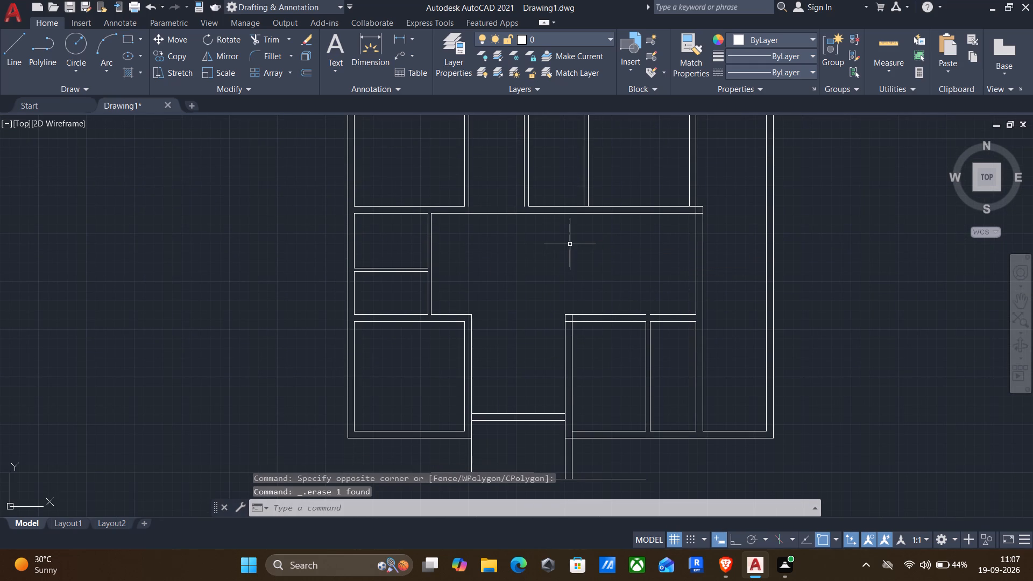
Offset the central area's left wall line 14'6" to the right as its new dividing line.
key("o")
key("Return")
left_click_drag(446, 257, 451, 254)
left_click(483, 246)
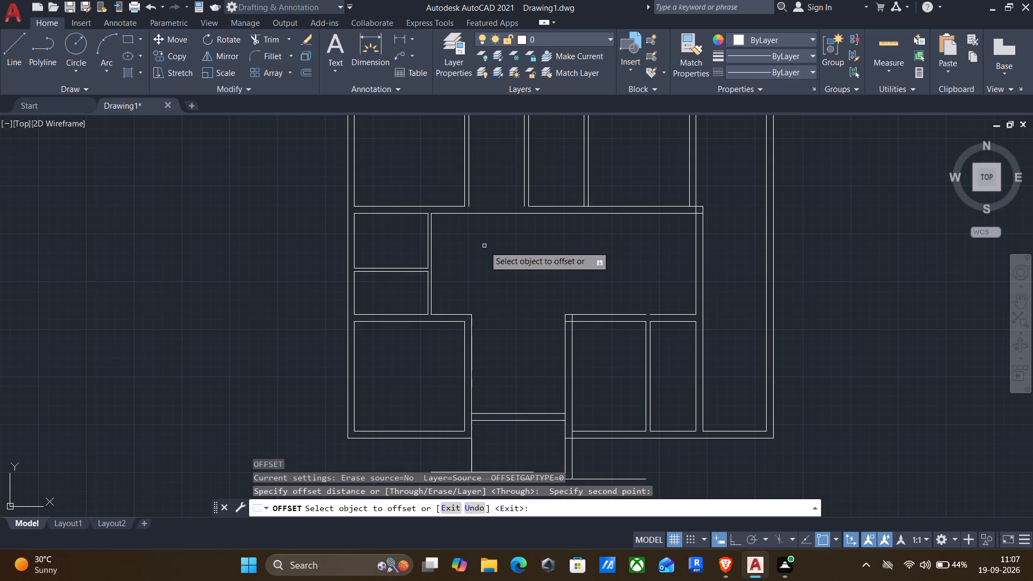
left_click(429, 252)
type("14'6\"")
key("Return")
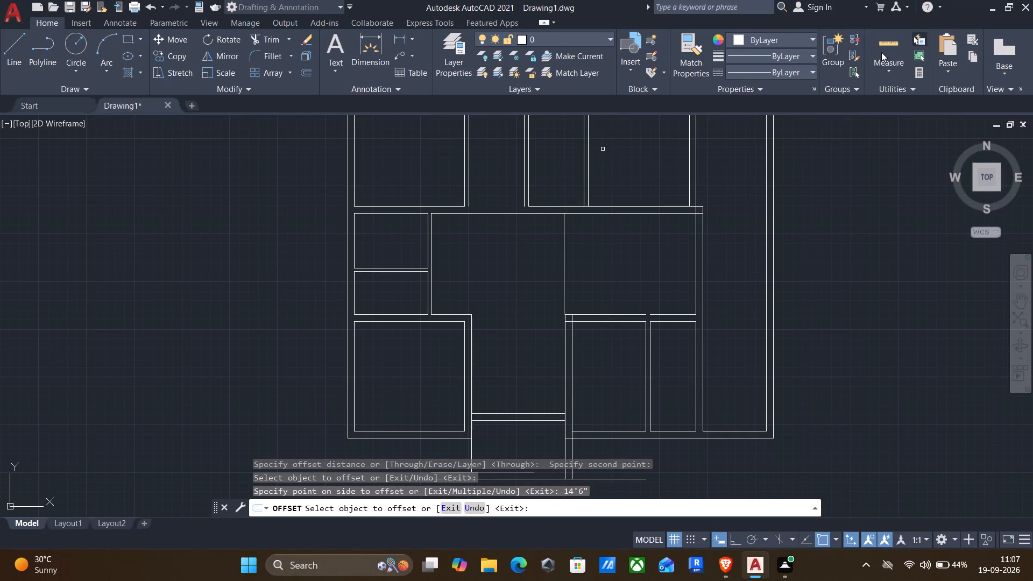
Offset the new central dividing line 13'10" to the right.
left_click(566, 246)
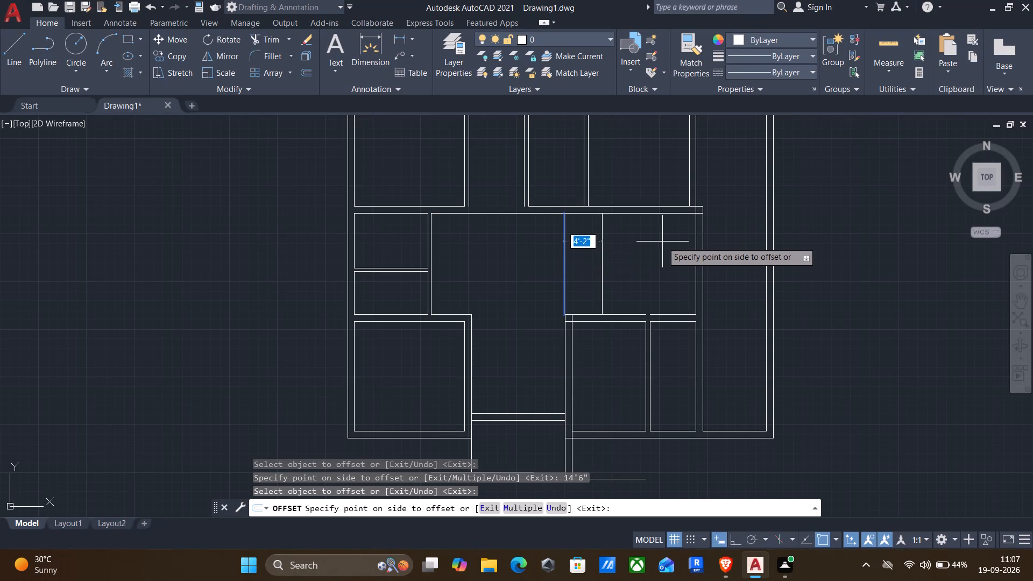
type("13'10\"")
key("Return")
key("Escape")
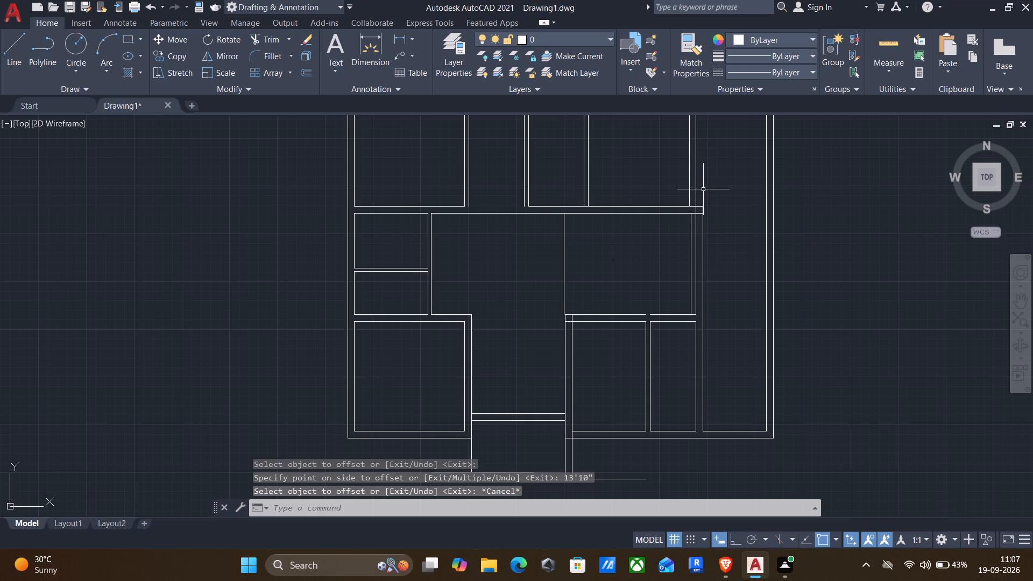
Extend the top-right room's inner right wall line down through the middle-right room to its bottom wall line.
scroll(687, 197, "up", 2)
scroll(690, 173, "down", 1)
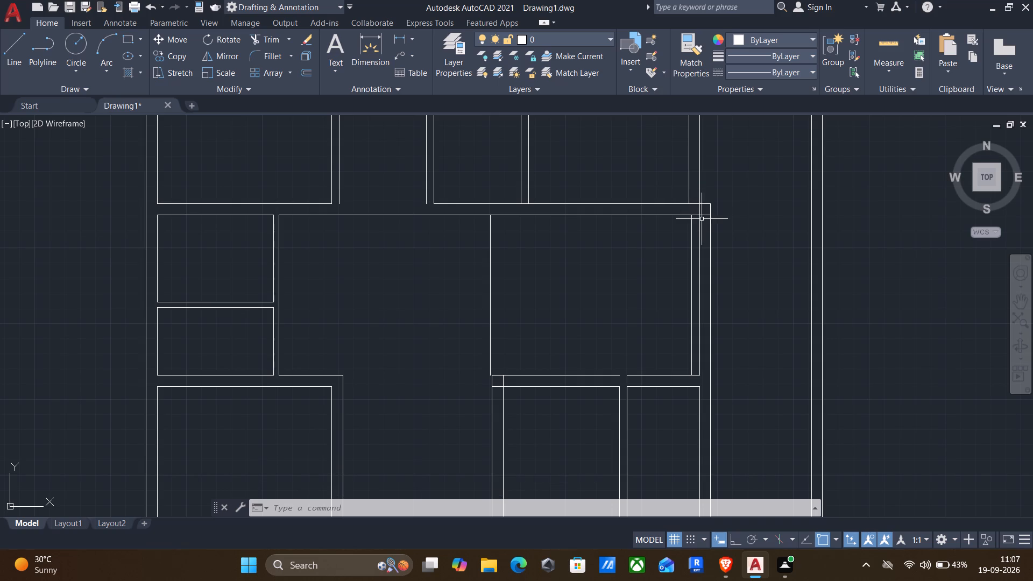
type("ex")
key("Return")
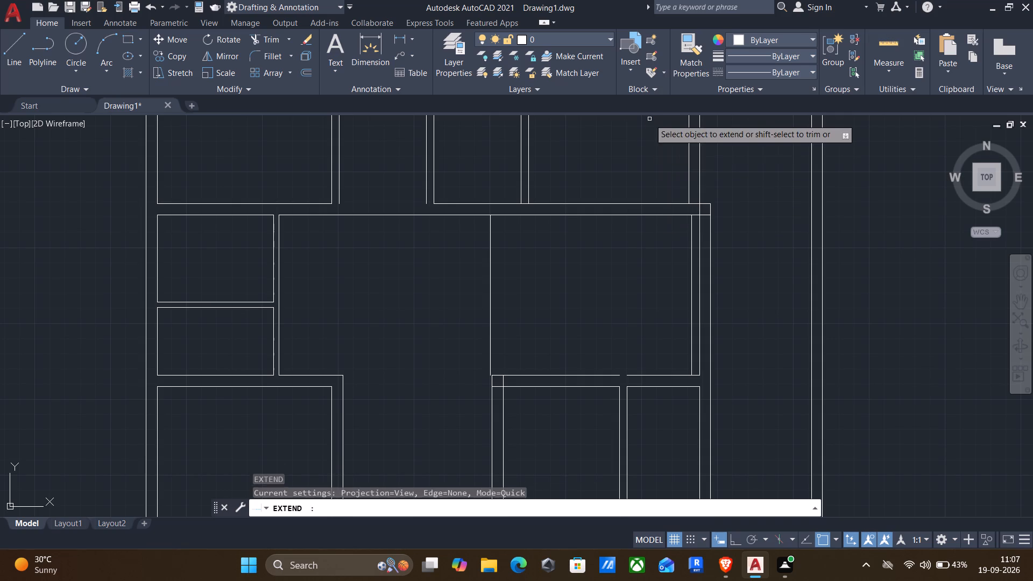
triple_click(688, 162)
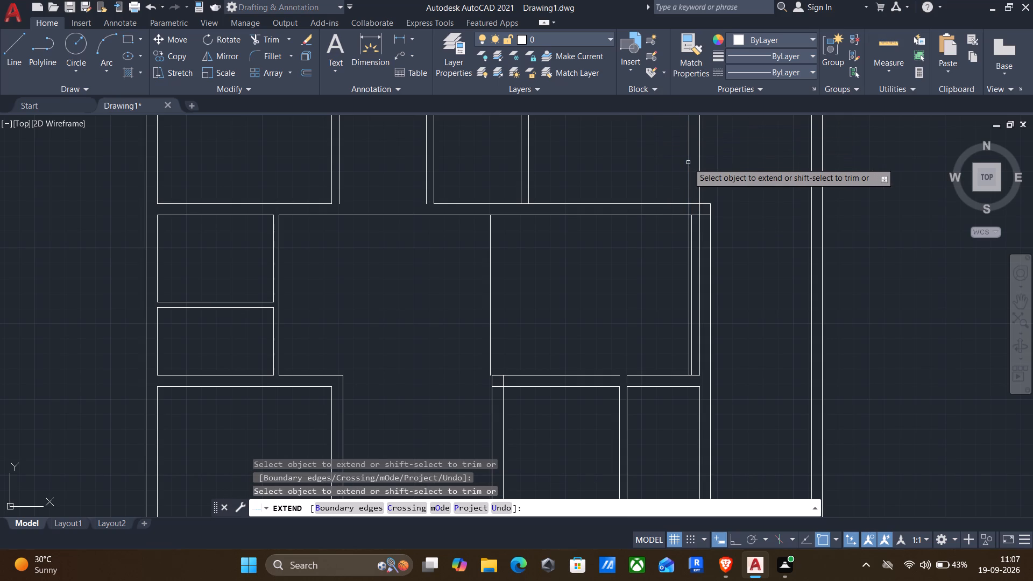
left_click(688, 162)
key("Escape")
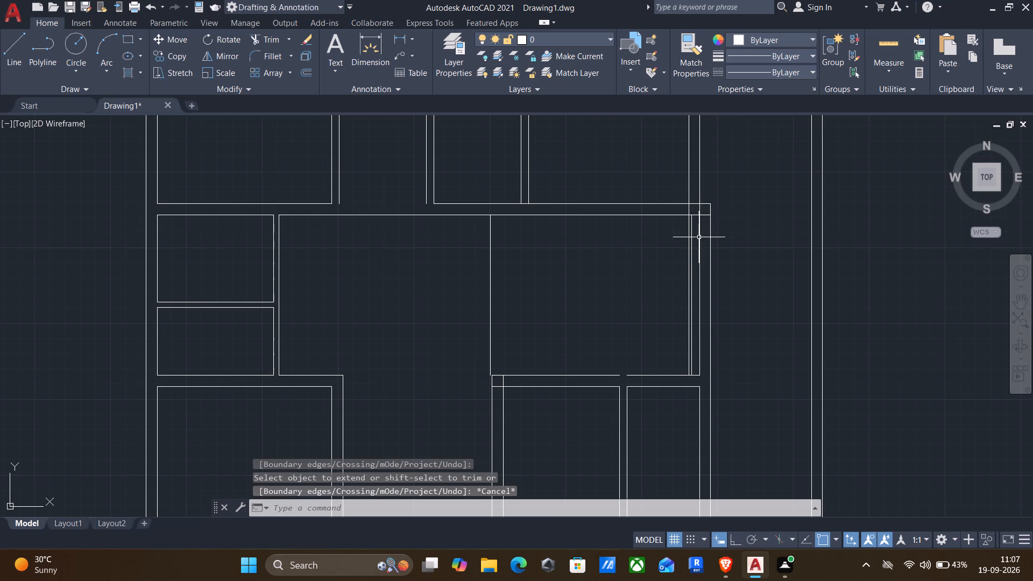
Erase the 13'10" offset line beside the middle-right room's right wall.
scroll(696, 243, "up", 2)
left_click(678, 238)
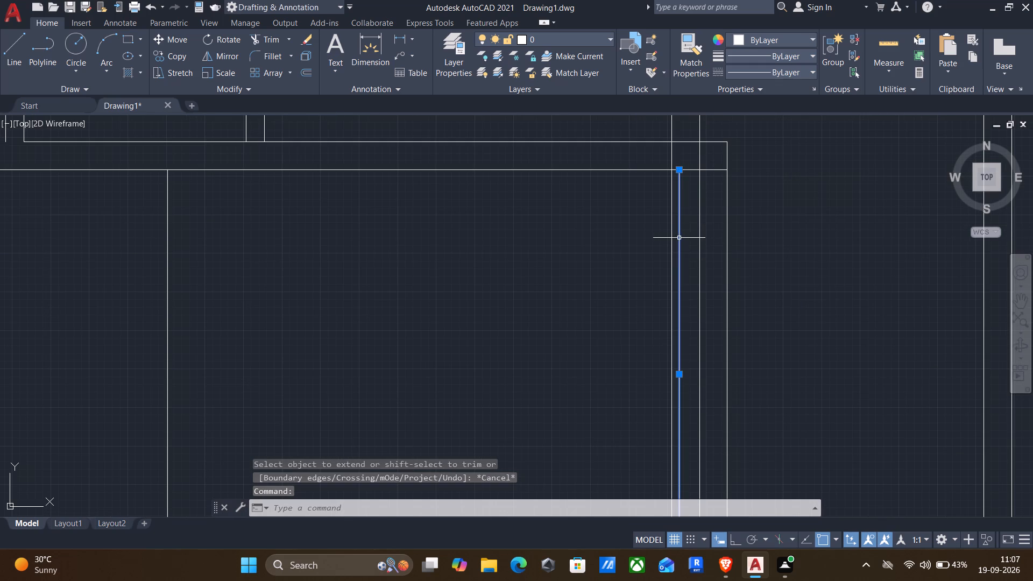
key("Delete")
Check the middle-right room's dimensions with Quick measurement.
scroll(548, 261, "down", 2)
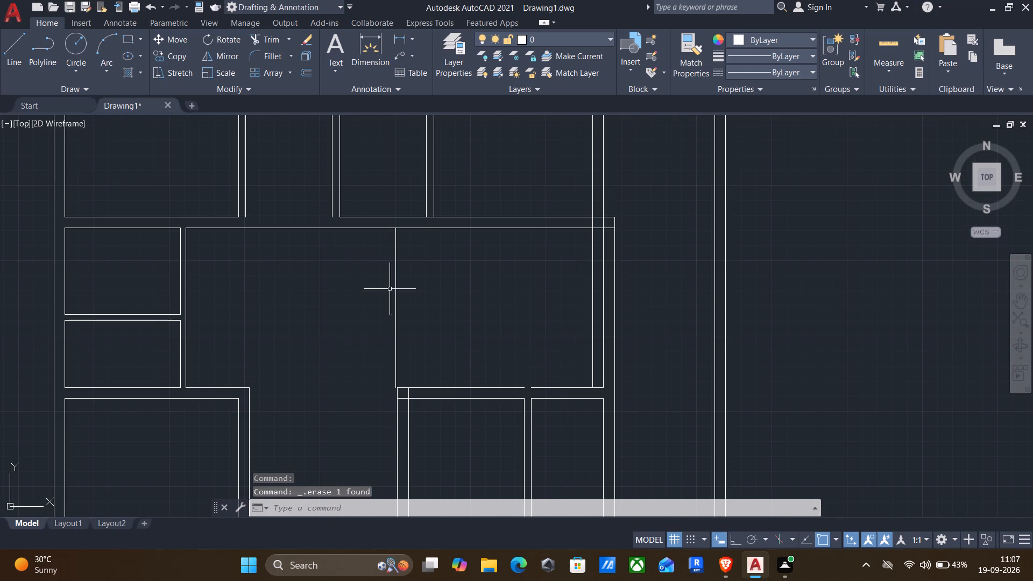
scroll(169, 319, "up", 1)
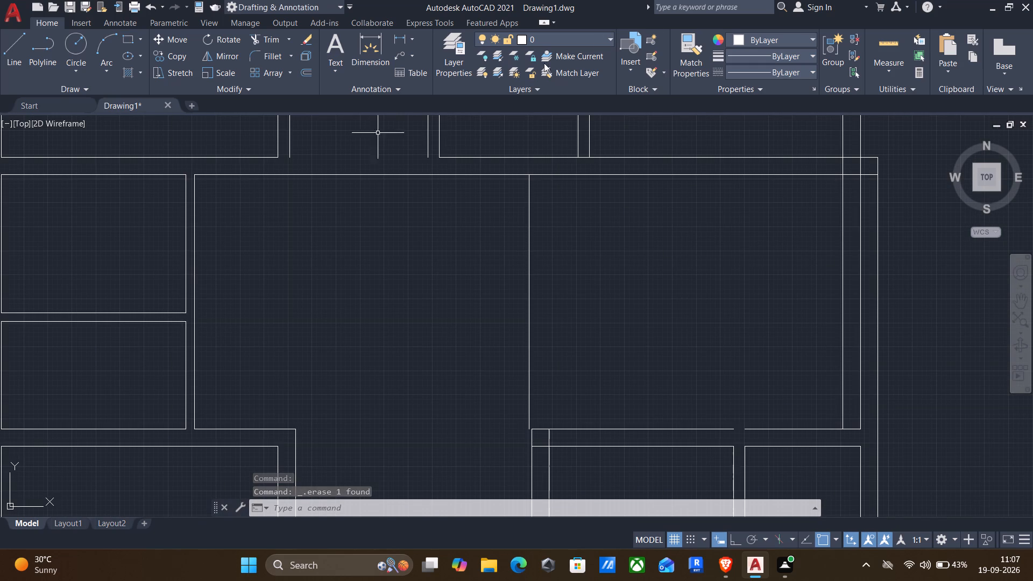
left_click(881, 44)
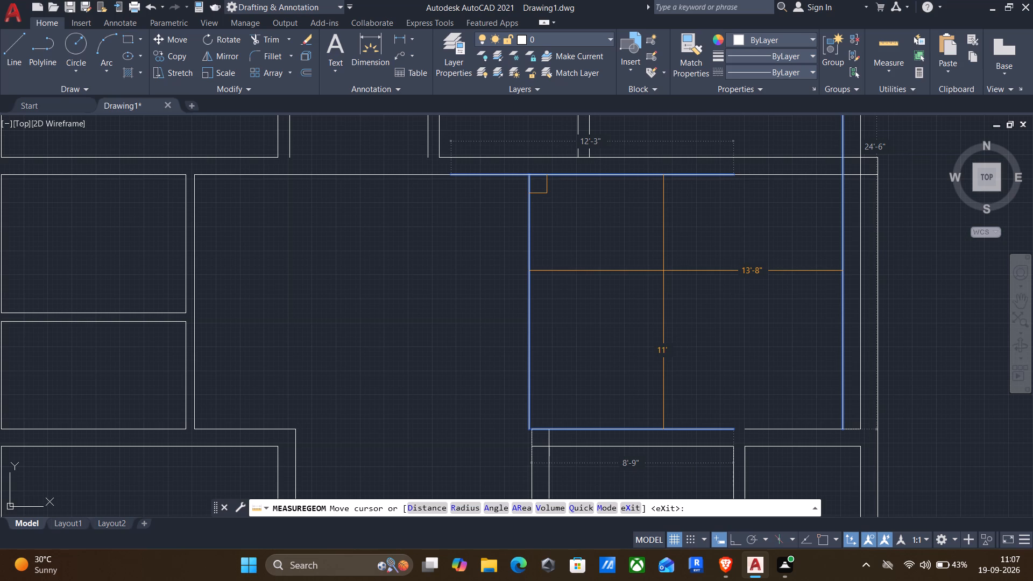
scroll(663, 271, "down", 1)
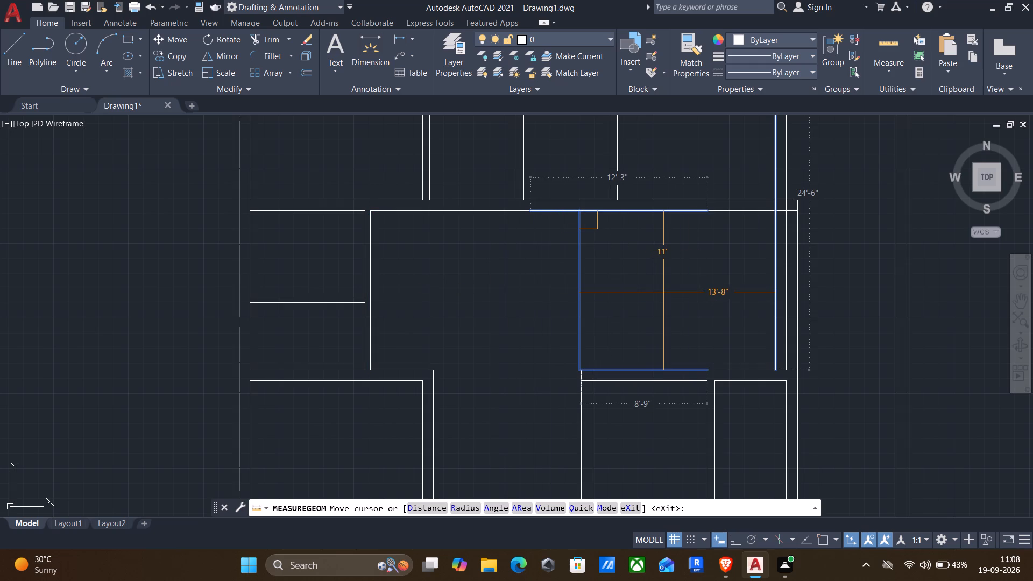
key("Escape")
Check the top-right room and neighbouring top-row wall dimensions with Quick measurement.
scroll(657, 291, "down", 1)
middle_click_drag(673, 277, 608, 291)
middle_click_drag(576, 297, 556, 313)
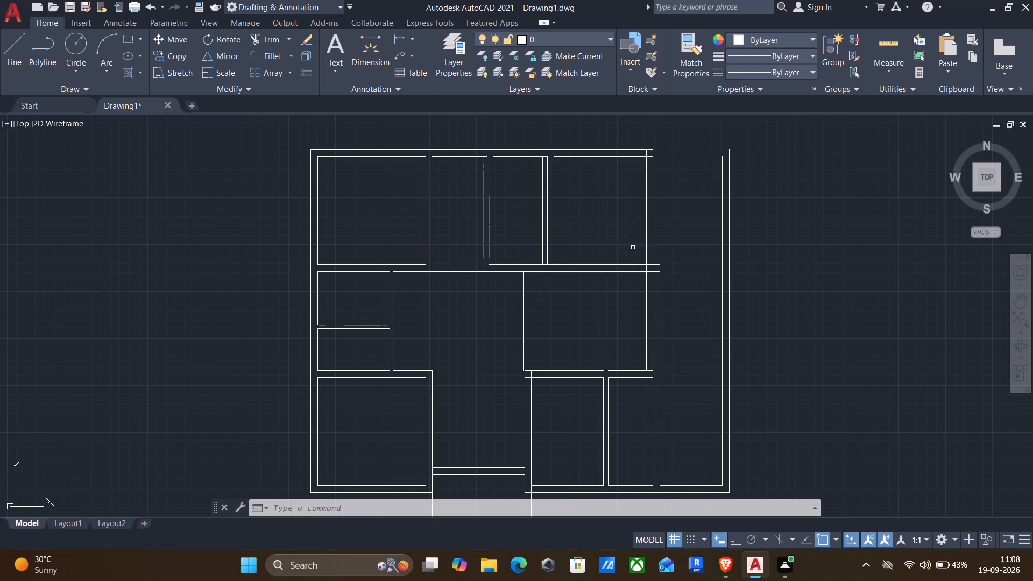
left_click(897, 42)
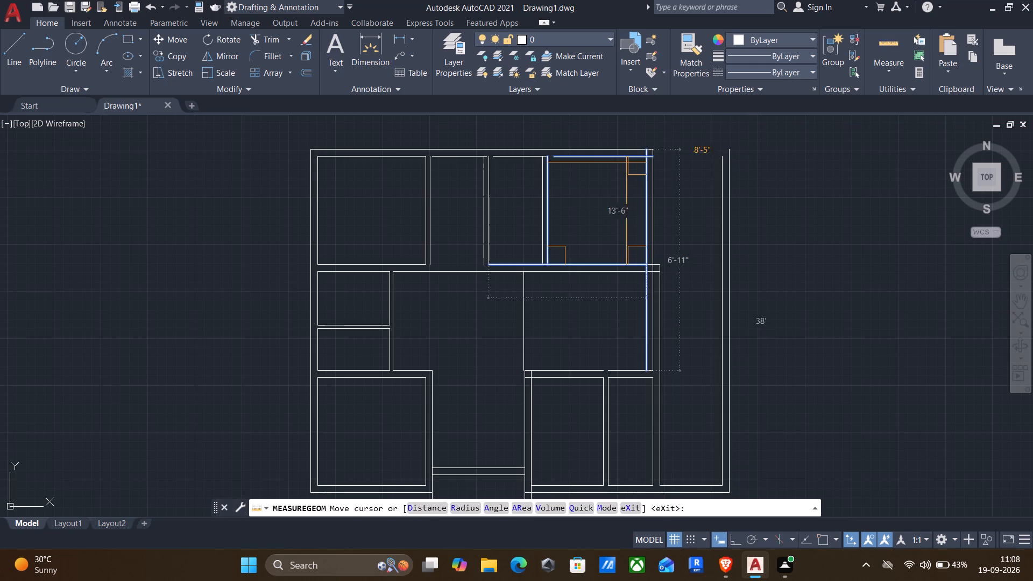
key("Escape")
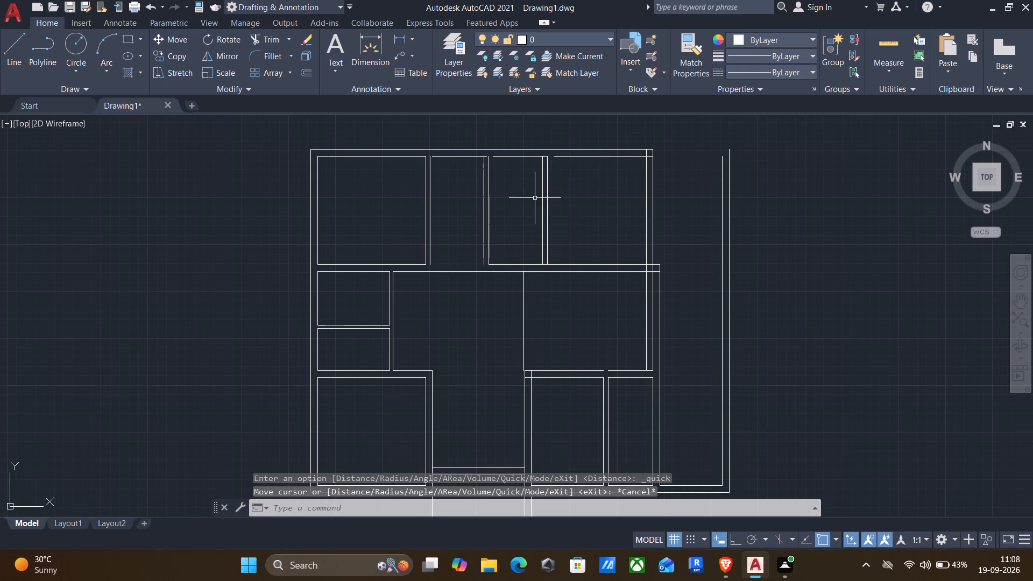
left_click(887, 45)
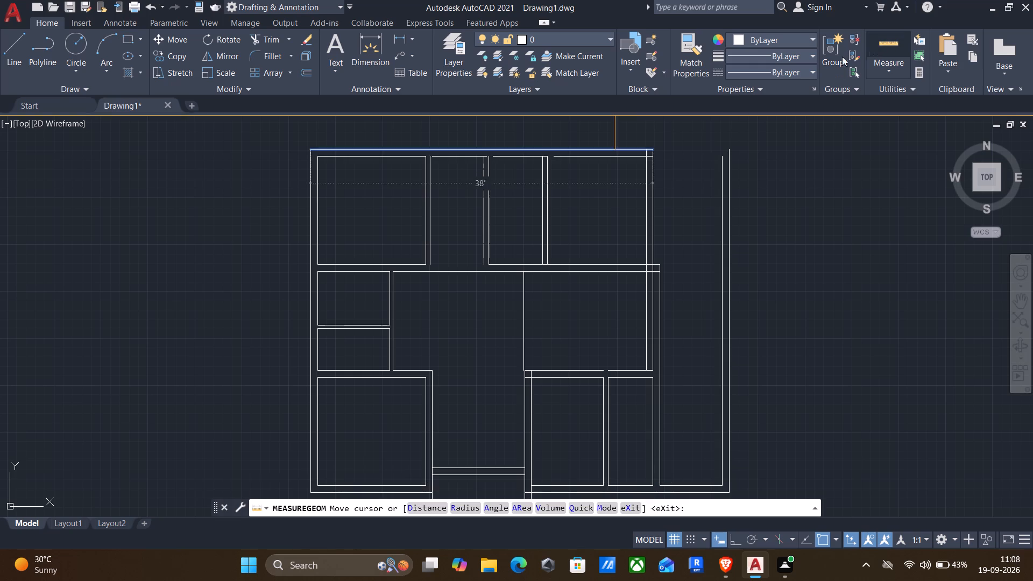
scroll(536, 187, "up", 3)
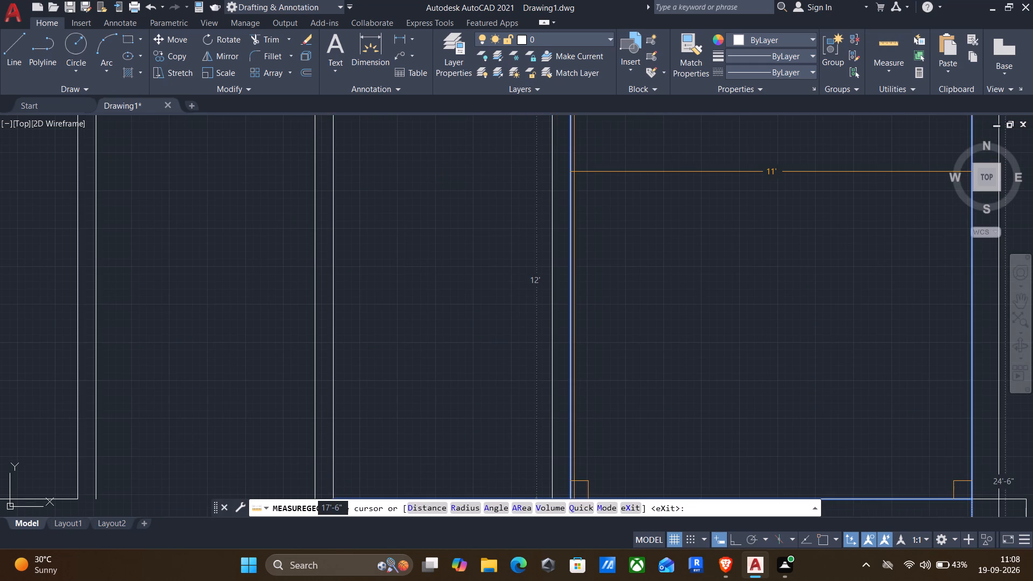
key("Escape")
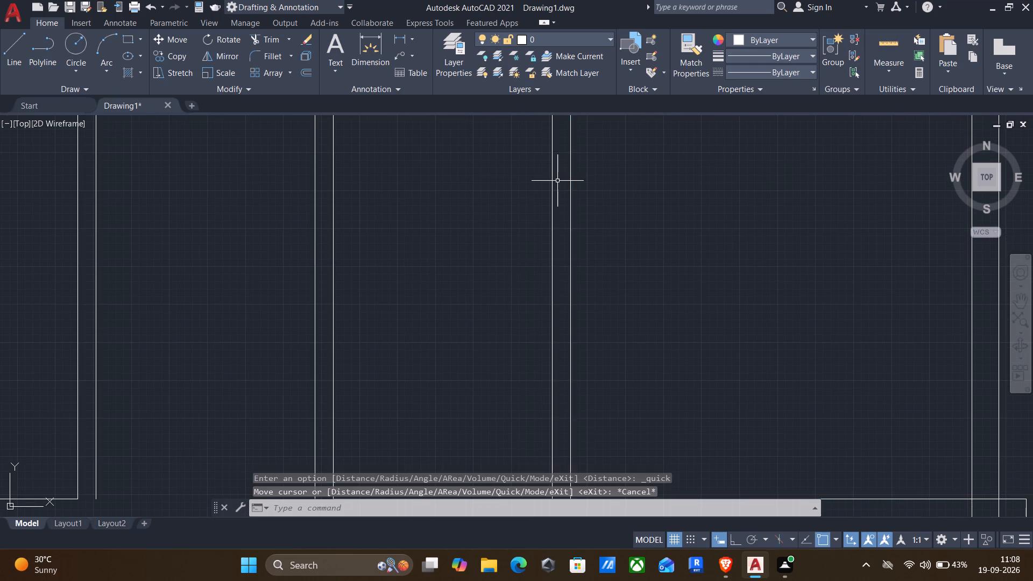
Offset the left wall line of the third top-row room 1" to the right.
scroll(557, 181, "down", 3)
scroll(533, 210, "up", 1)
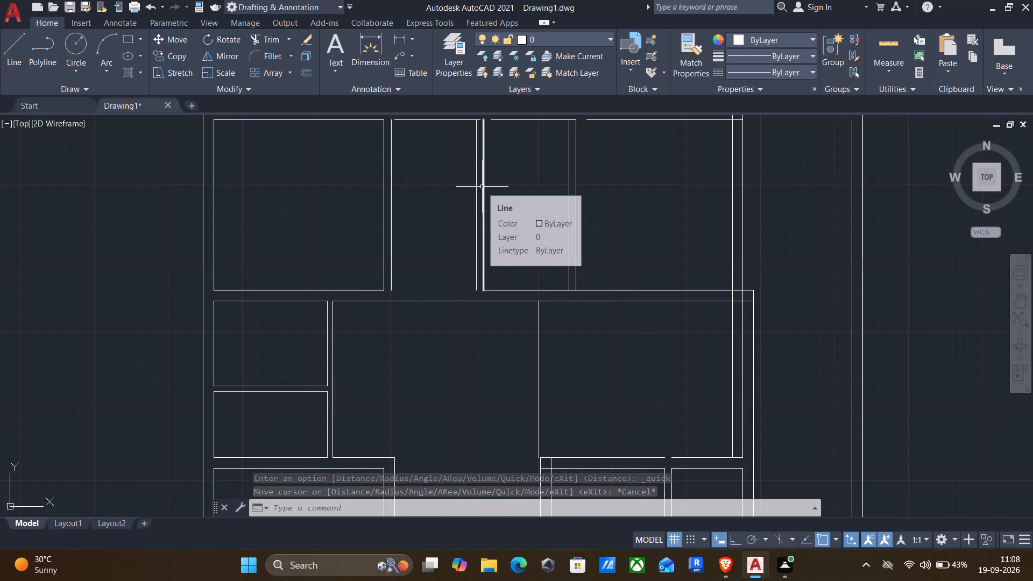
key("o")
key("Return")
left_click_drag(484, 192, 496, 194)
left_click(514, 194)
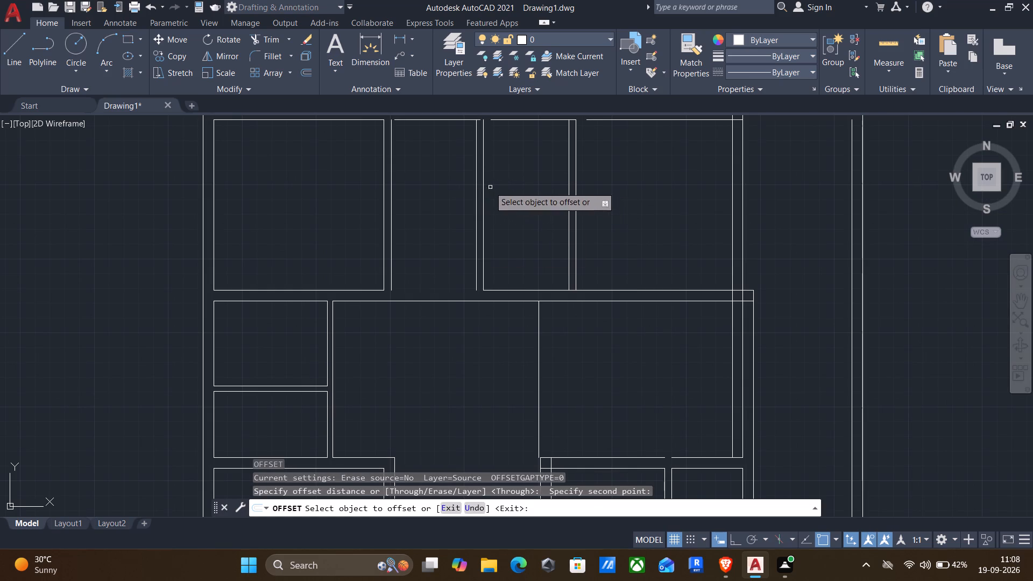
left_click(484, 184)
type("1\"")
key("Return")
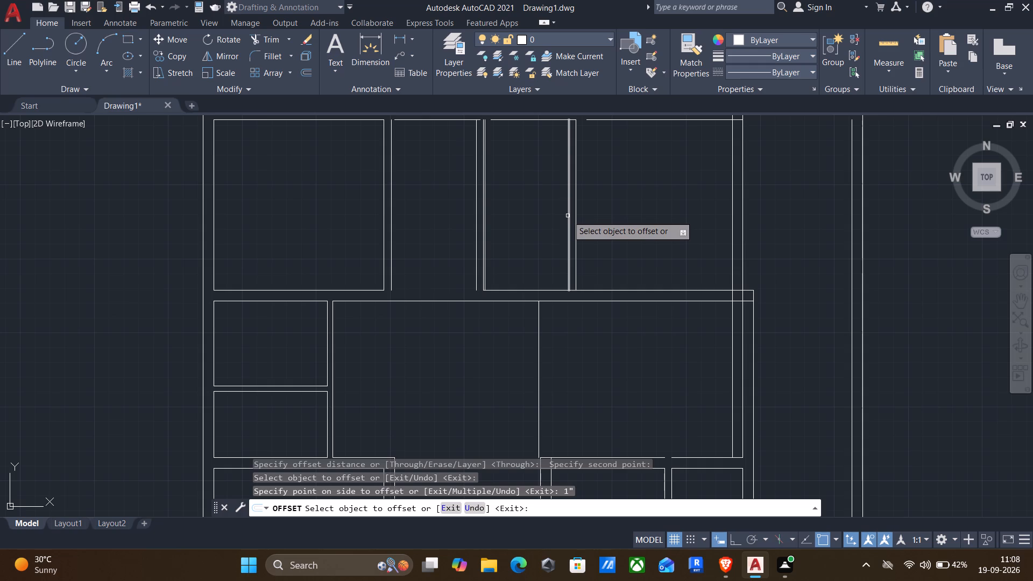
Offset both lines of the partition between the third top-row room and the top-right room 1" to the right.
left_click(568, 216)
type("1\"")
key("Return")
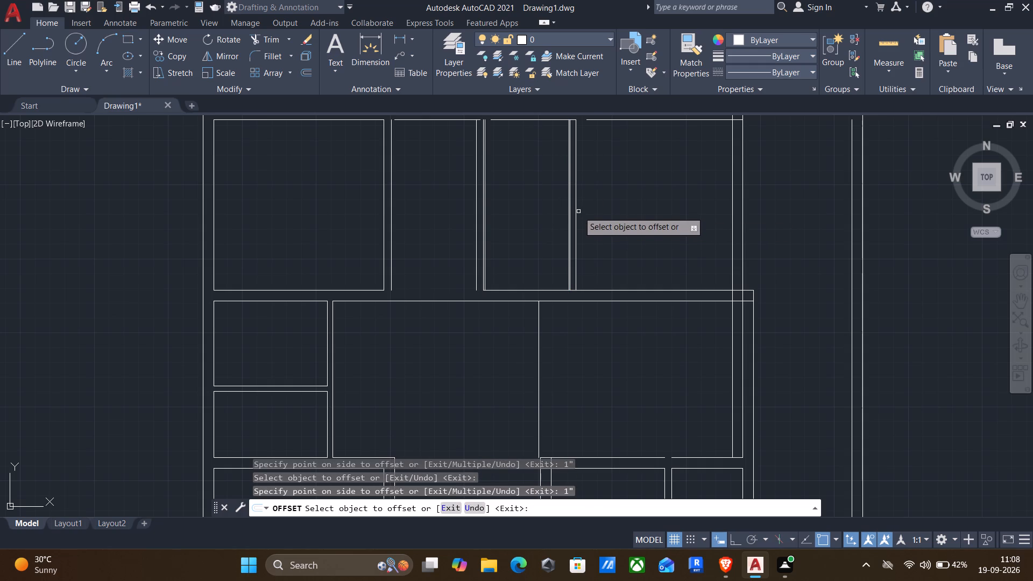
left_click(575, 208)
type("1\"")
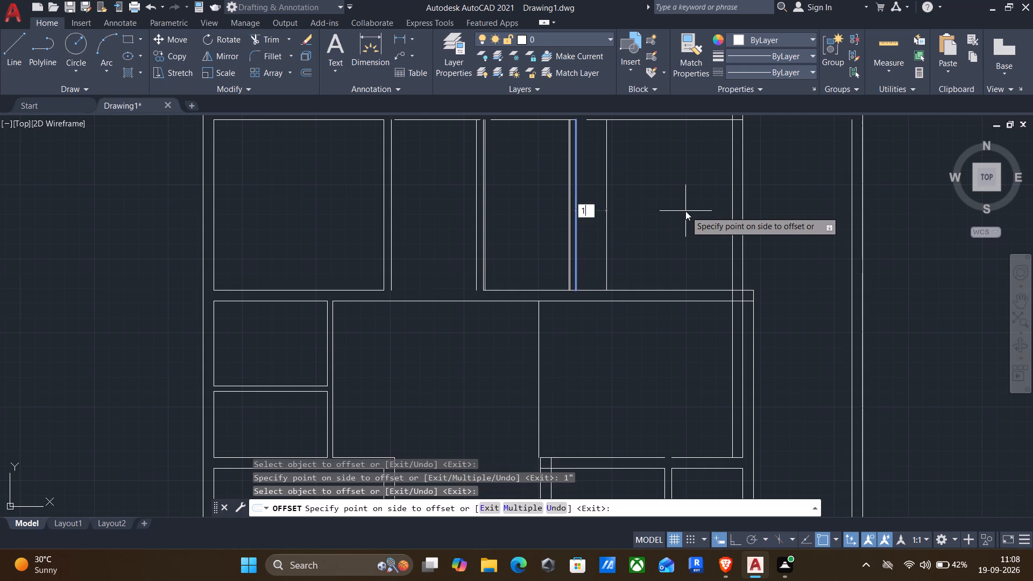
key("Return")
key("Return")
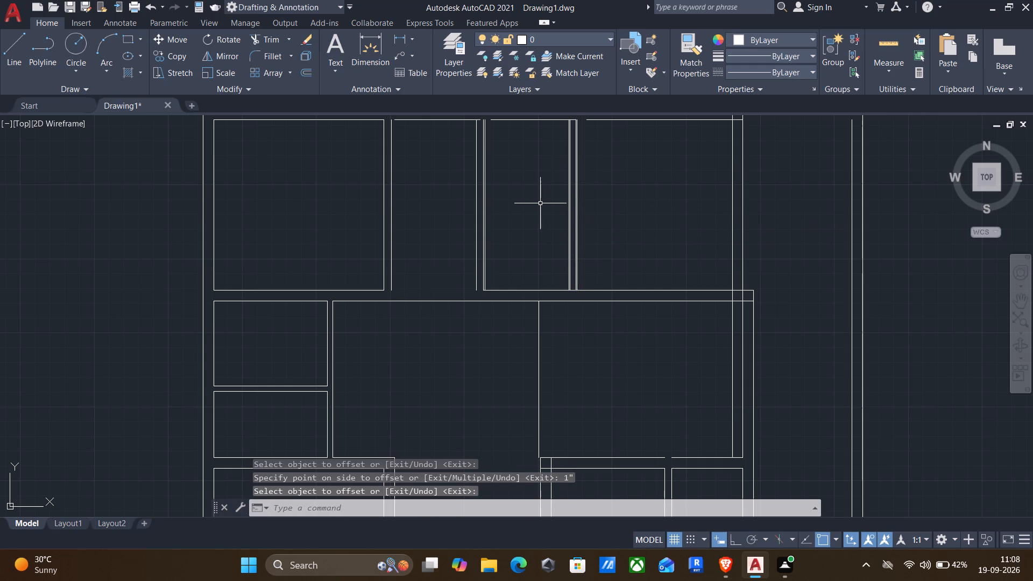
Trim away the three superseded partition lines immediately left of the 1" offset copies around the third top-row room.
type("tr")
key("Return")
scroll(468, 216, "up", 3)
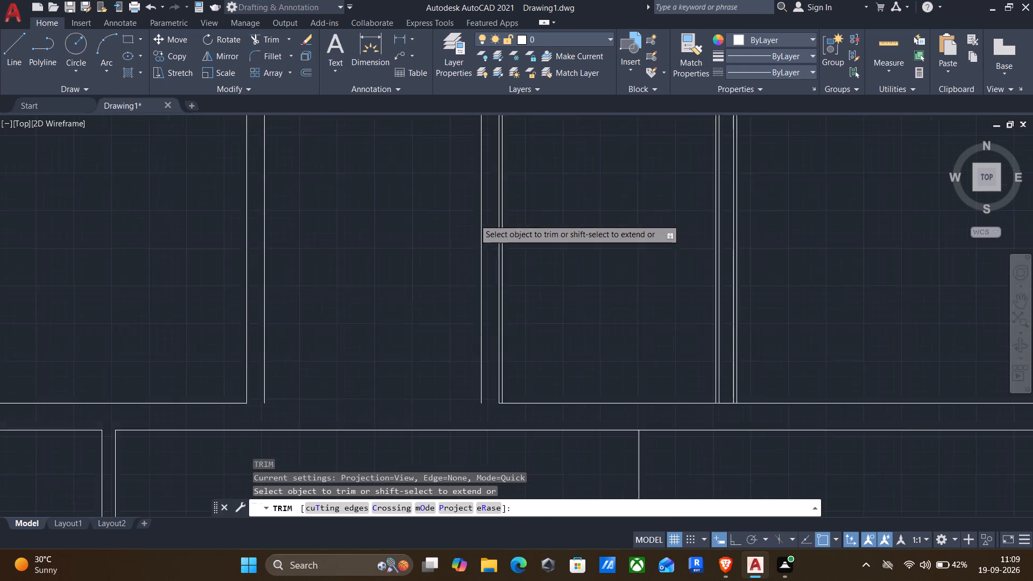
scroll(510, 240, "up", 3)
left_click(510, 240)
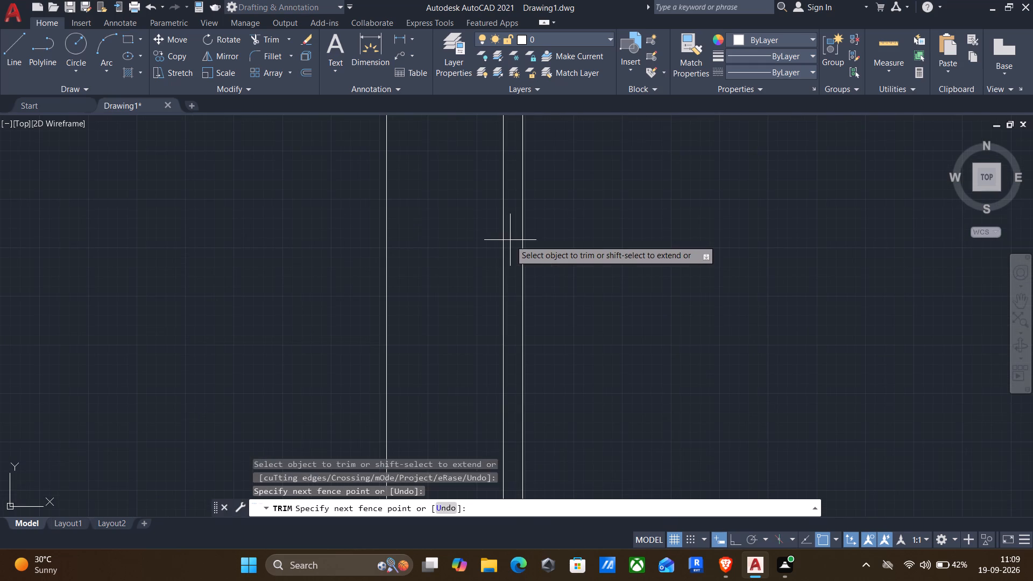
left_click(491, 241)
scroll(498, 246, "down", 4)
scroll(719, 266, "up", 2)
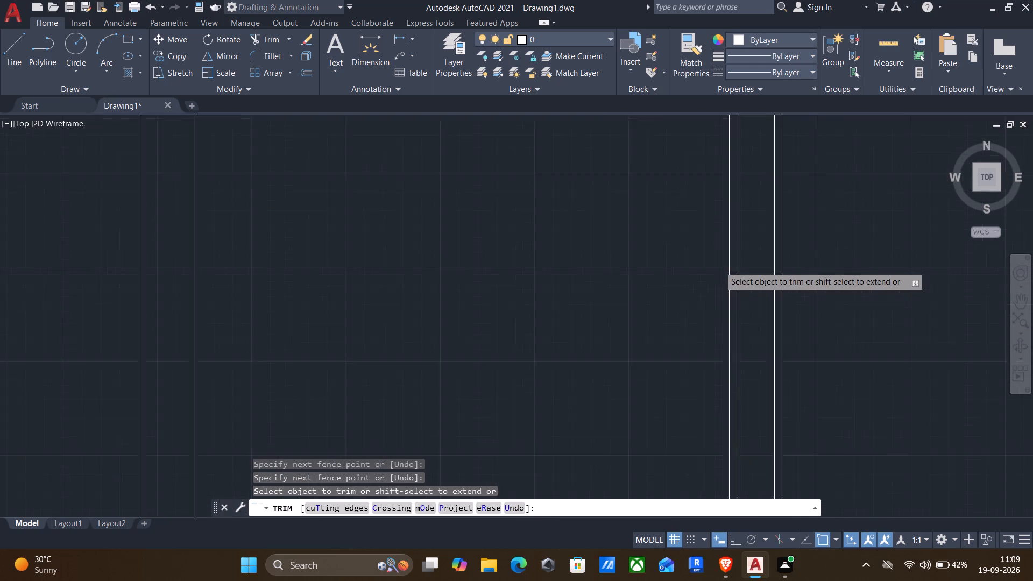
scroll(719, 266, "up", 2)
left_click(737, 252)
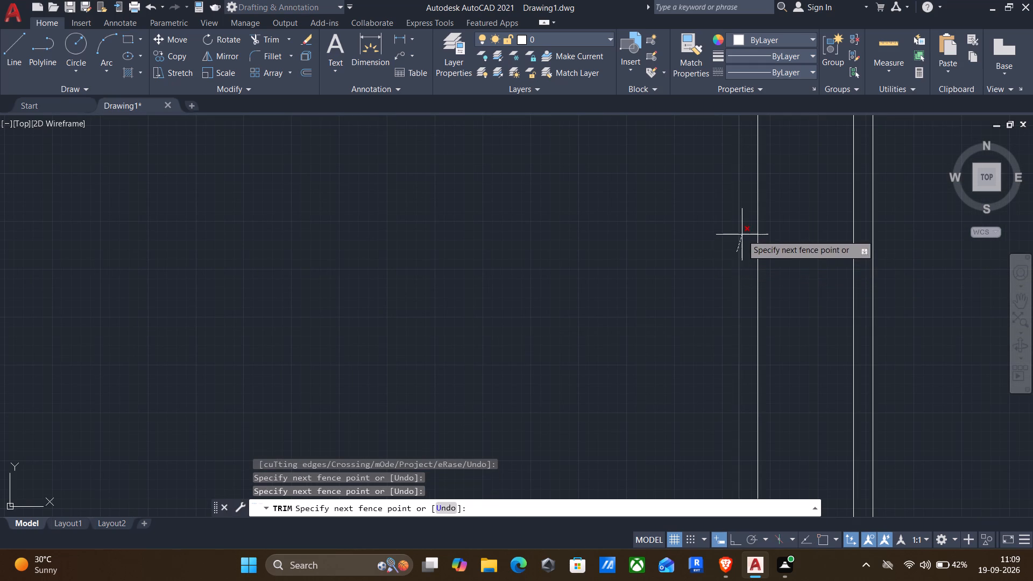
left_click(742, 233)
scroll(756, 244, "down", 3)
scroll(780, 262, "up", 2)
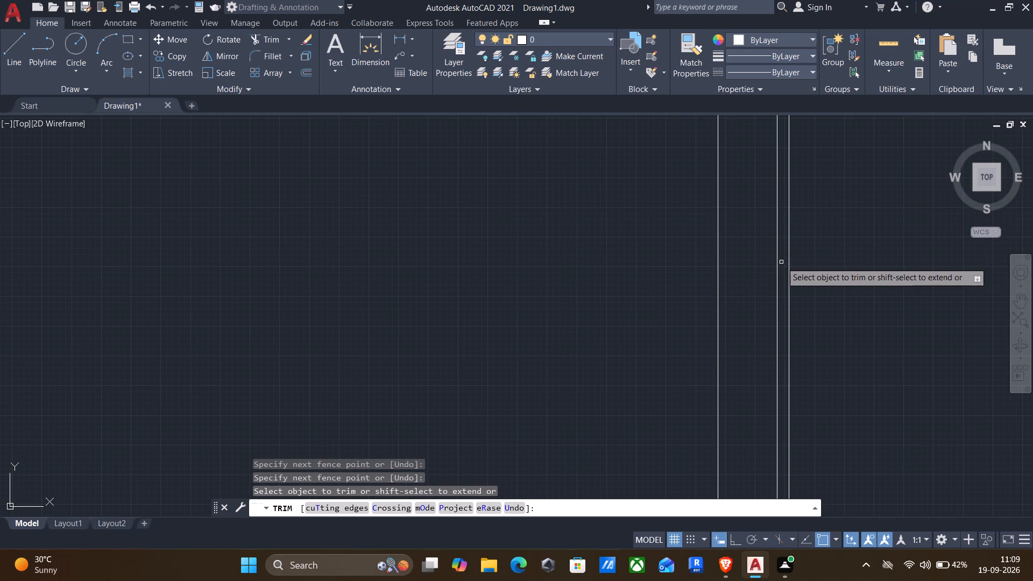
scroll(823, 168, "down", 2)
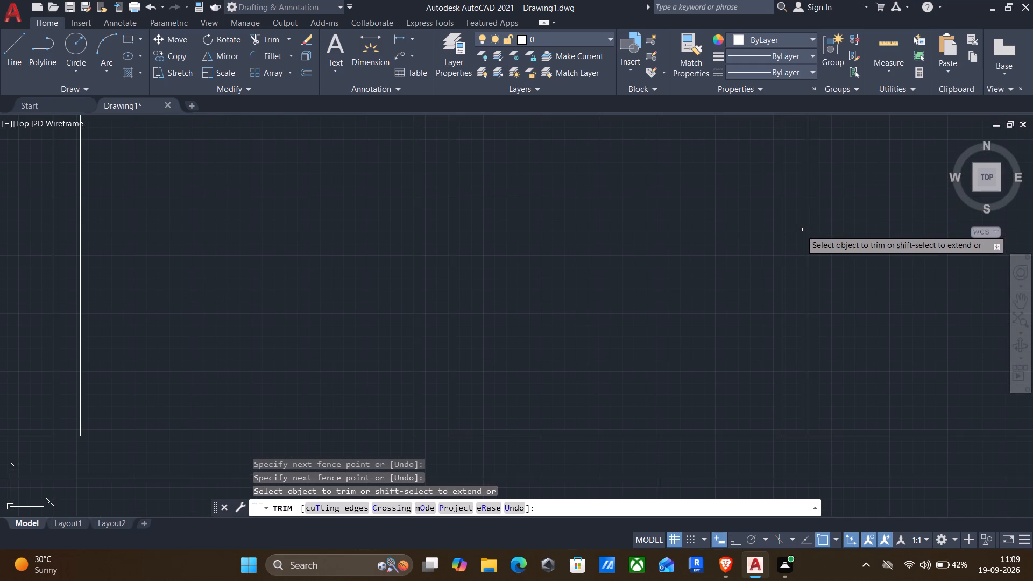
left_click(804, 225)
key("Escape")
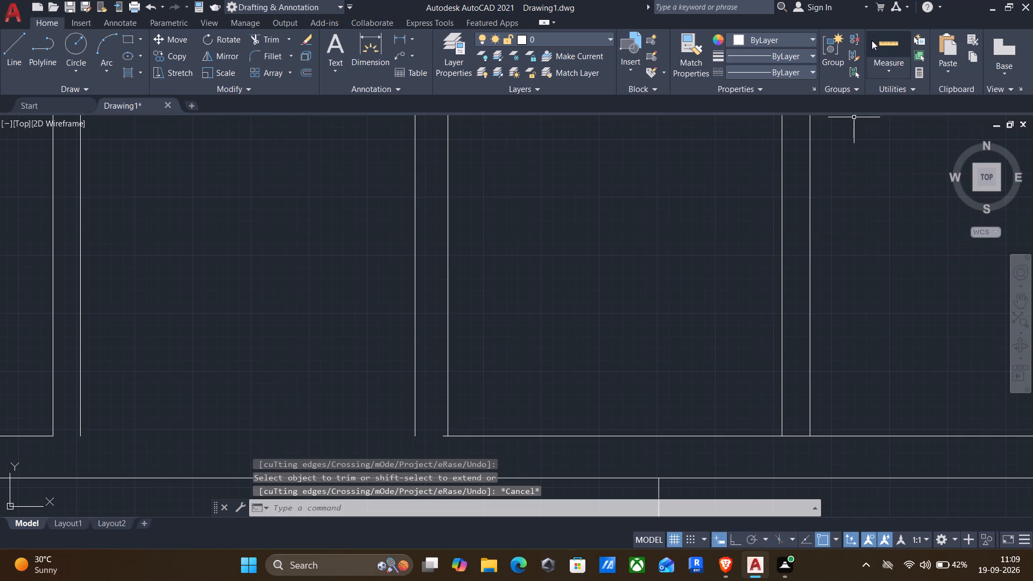
Check the dimensions of the third top-row room and the top-right room with Quick measurement.
left_click(881, 29)
left_click(889, 40)
scroll(711, 103, "down", 3)
middle_click_drag(478, 202, 494, 267)
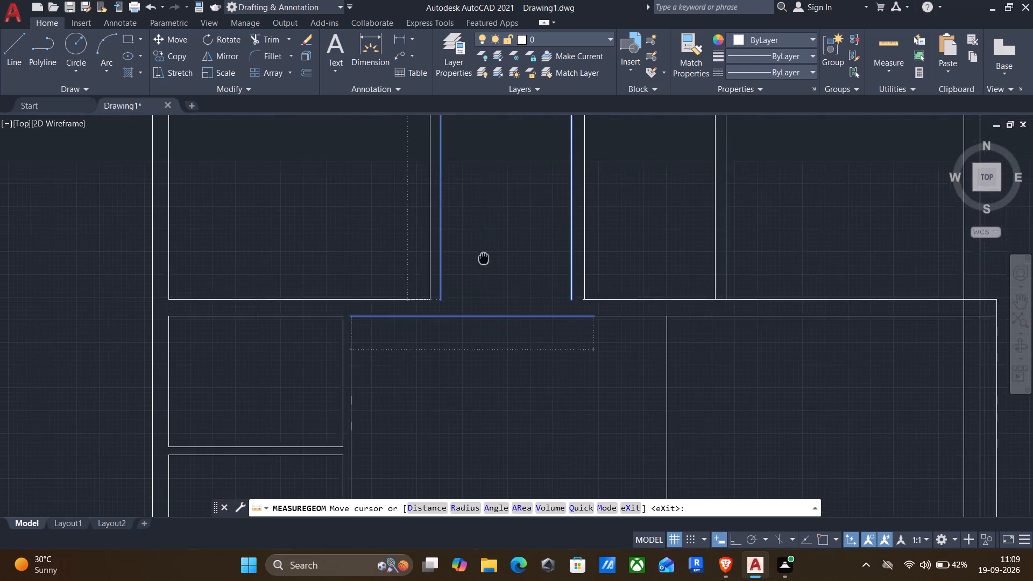
middle_click_drag(494, 267, 508, 301)
scroll(508, 302, "up", 1)
scroll(506, 263, "down", 2)
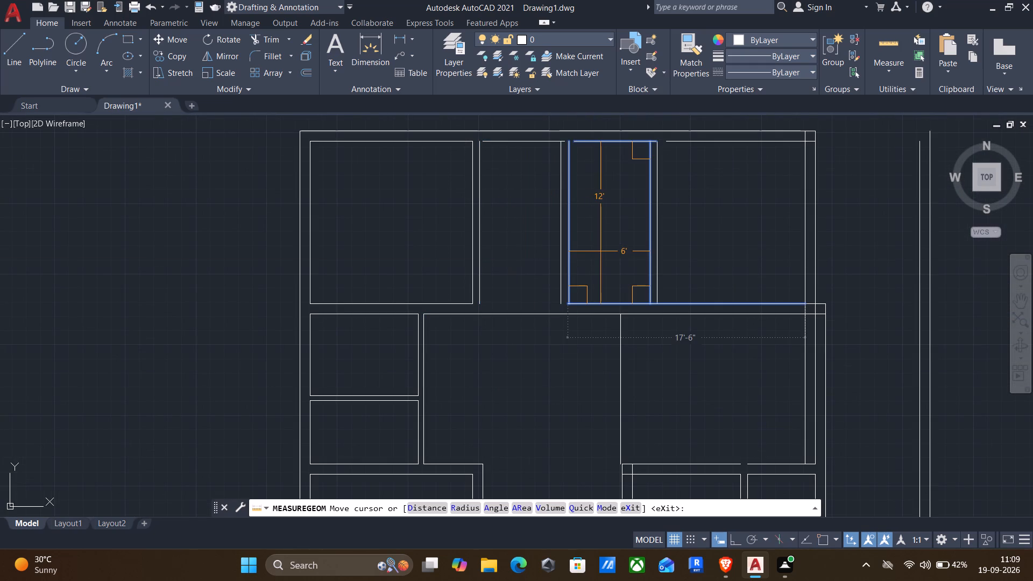
key("Escape")
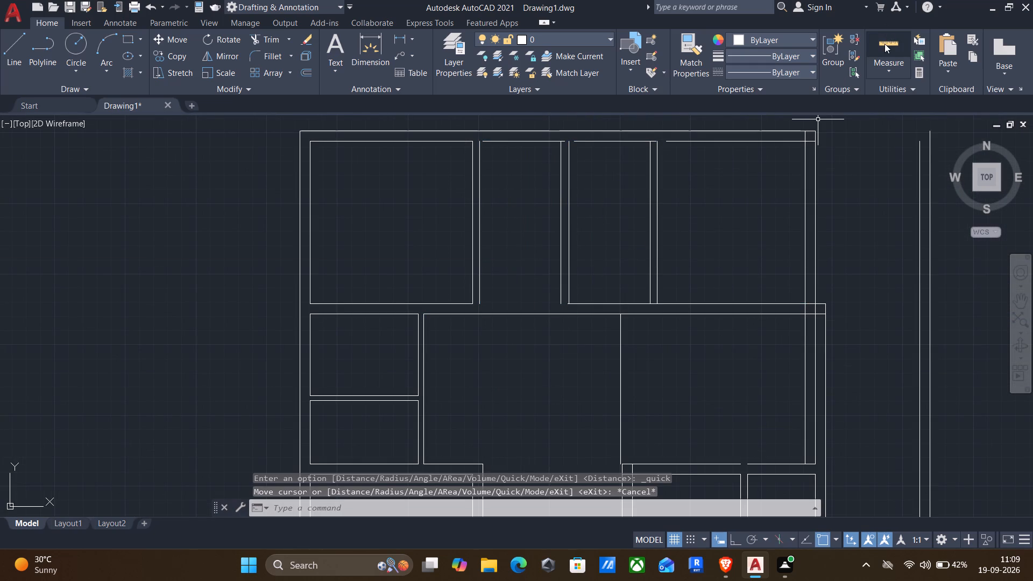
left_click(885, 44)
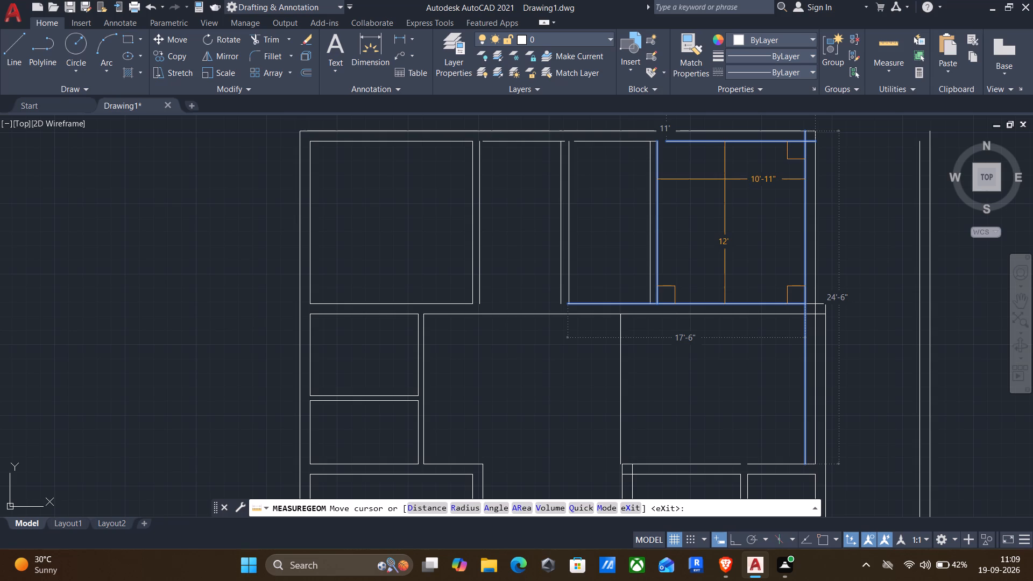
key("Escape")
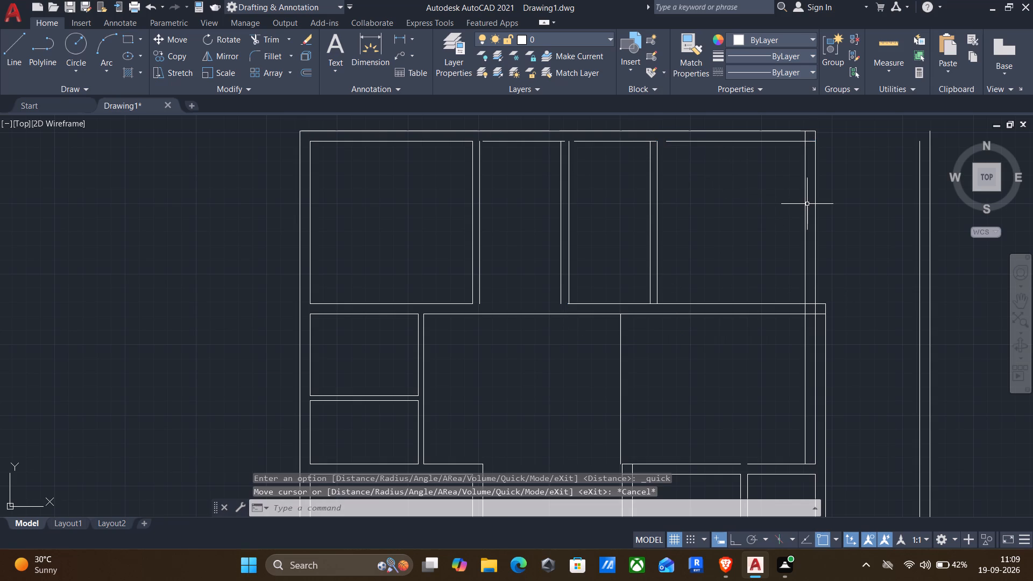
Erase the inner and outer lines of the top-right room's right wall.
scroll(803, 208, "up", 1)
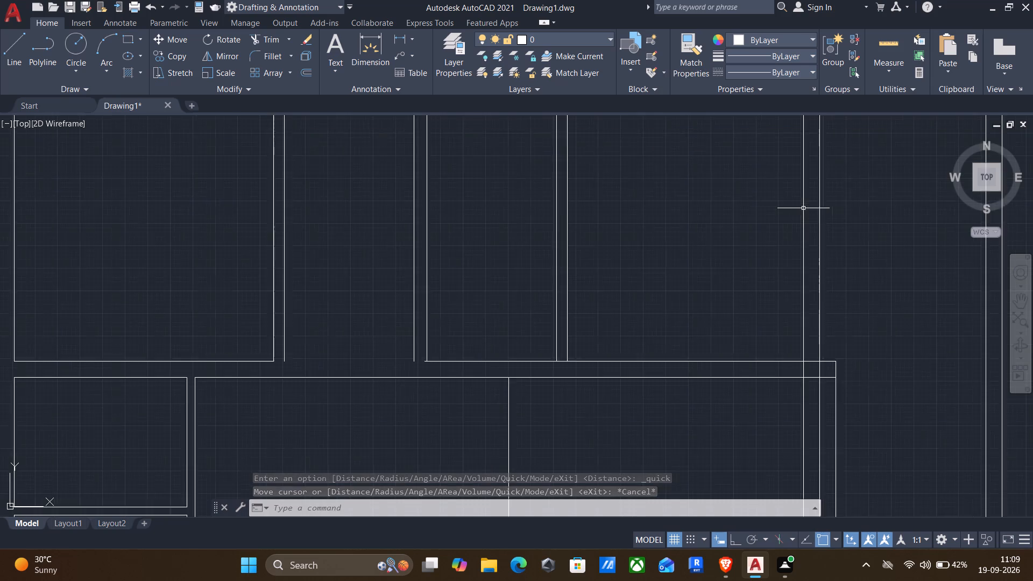
scroll(803, 208, "up", 1)
scroll(809, 213, "down", 2)
left_click(832, 232)
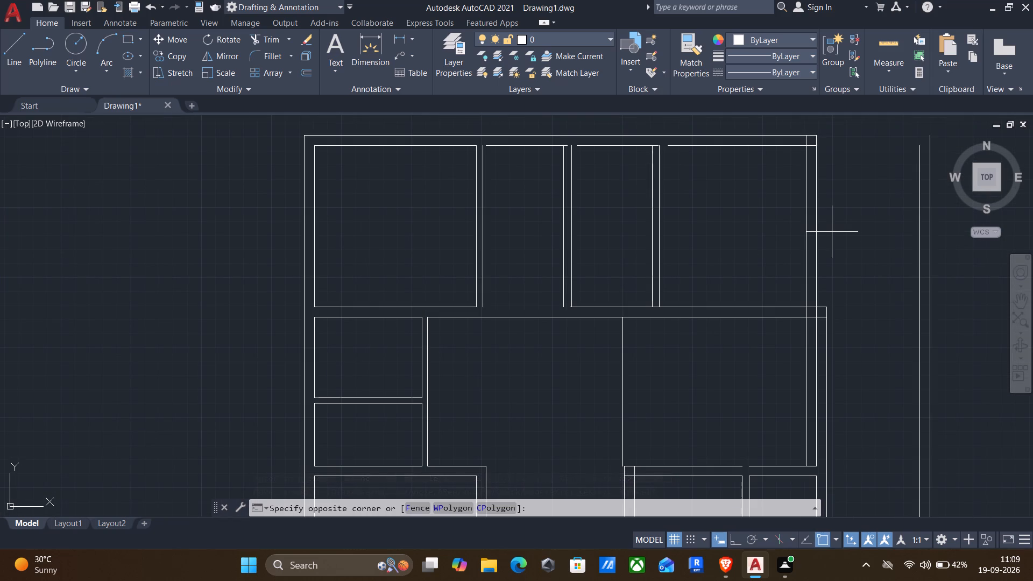
left_click(773, 225)
key("Delete")
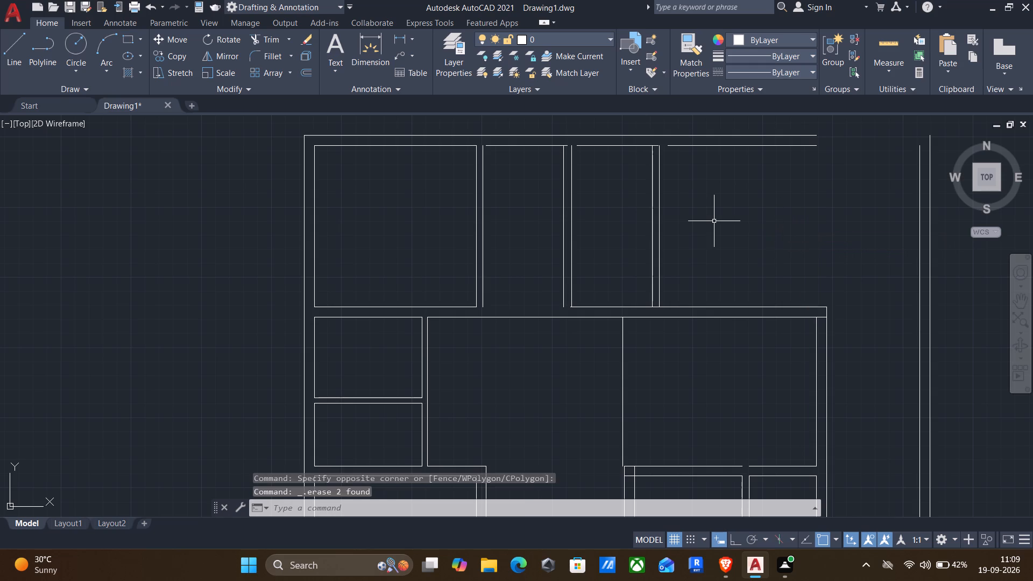
Rebuild the top-right room's right wall by offsetting its left wall line 11' right, plus a further 9" for the outer face.
key("o")
key("Return")
left_click(668, 236)
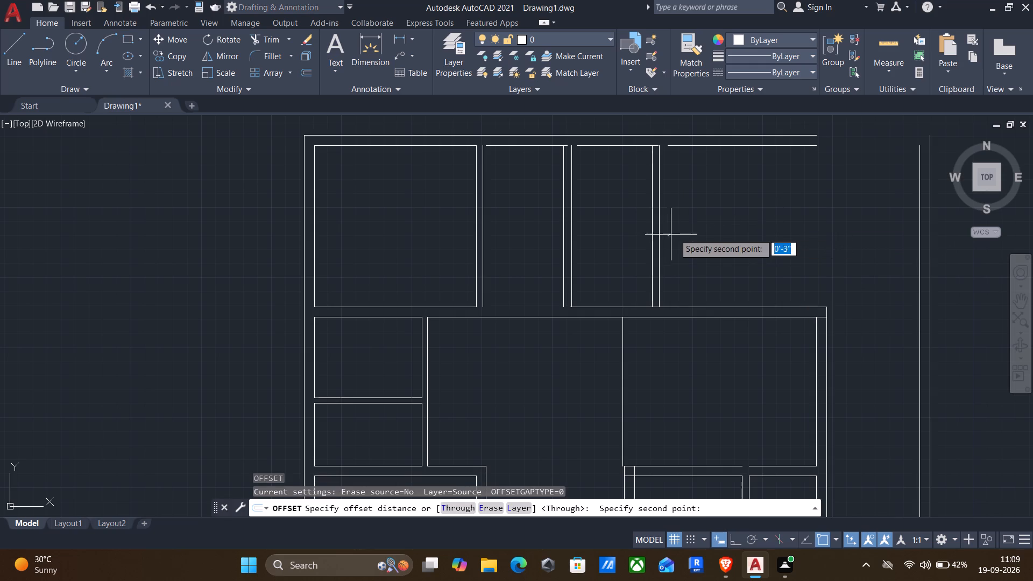
left_click(696, 227)
left_click(660, 261)
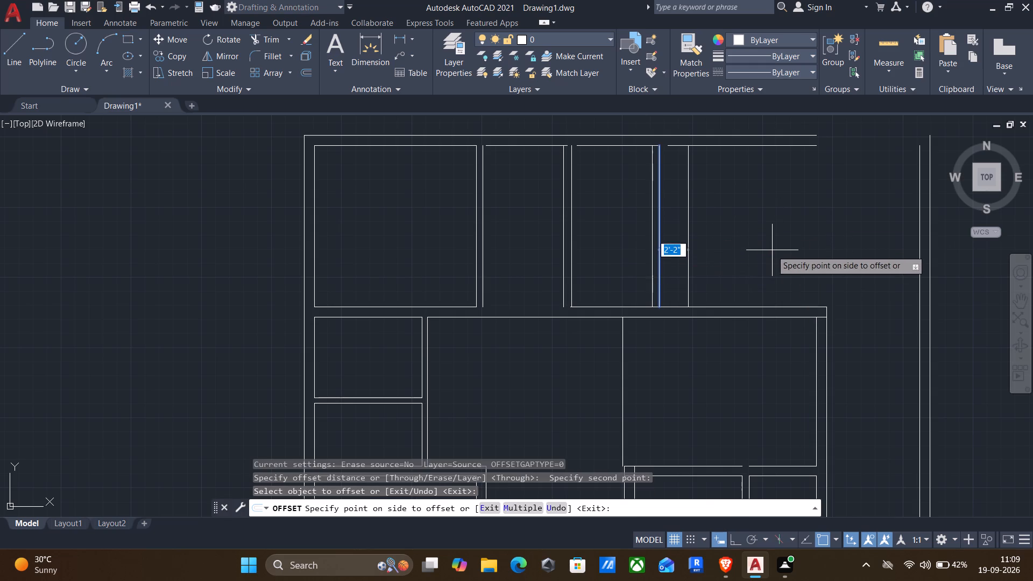
key("1")
type("1'")
key("Return")
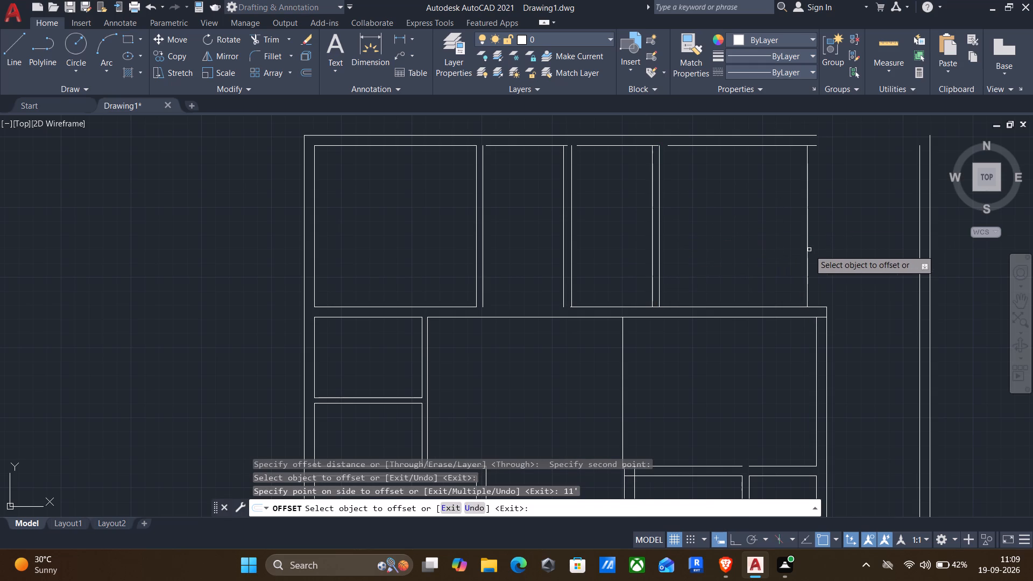
left_click(807, 247)
type("9\"")
key("Return")
key("Escape")
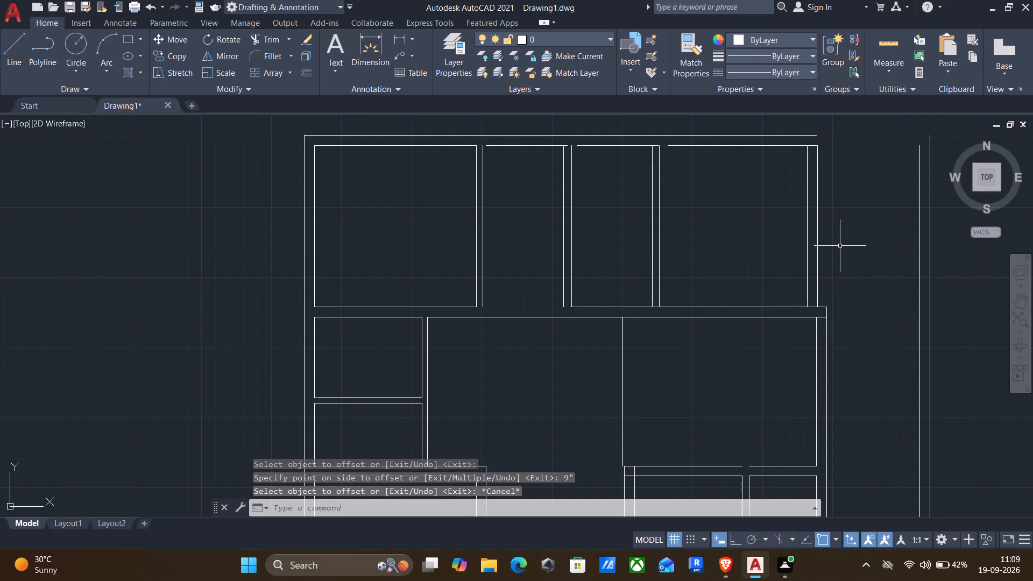
Join the outer and inner wall lines at the top-right room's upper-right corner using zero-radius Fillets.
key("f")
key("Return")
left_click(817, 208)
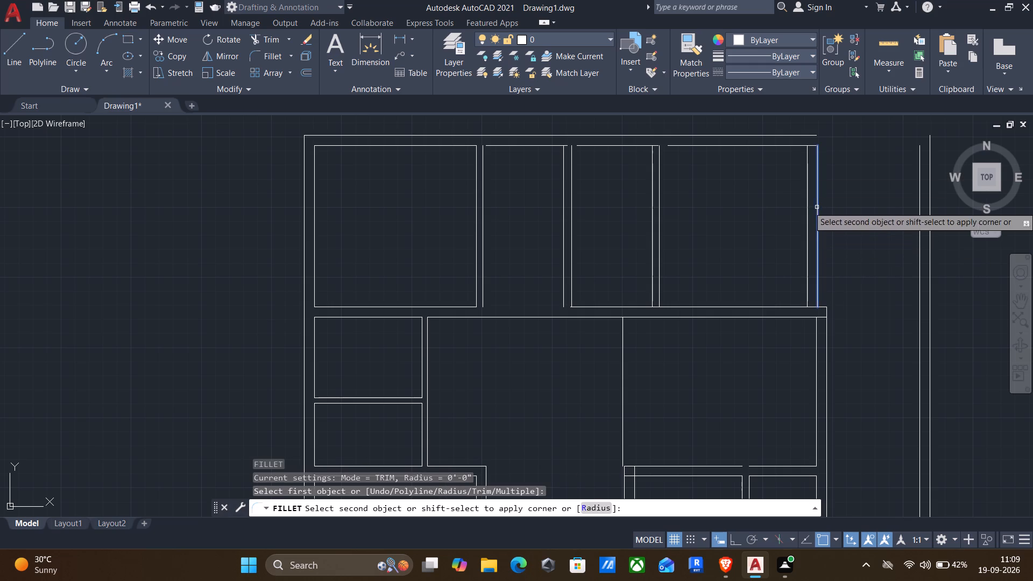
left_click(783, 134)
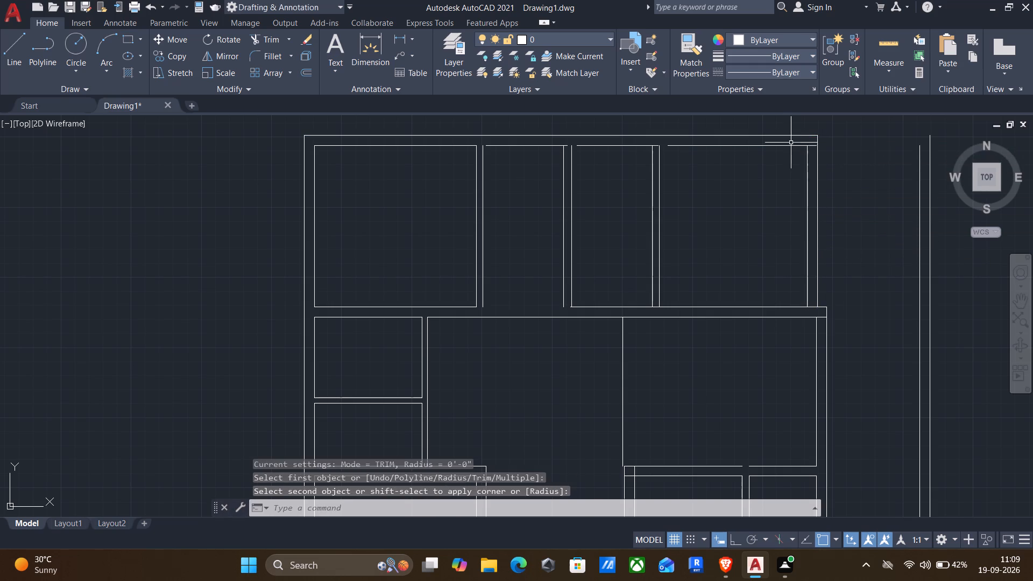
key("Return")
left_click(793, 146)
left_click(809, 173)
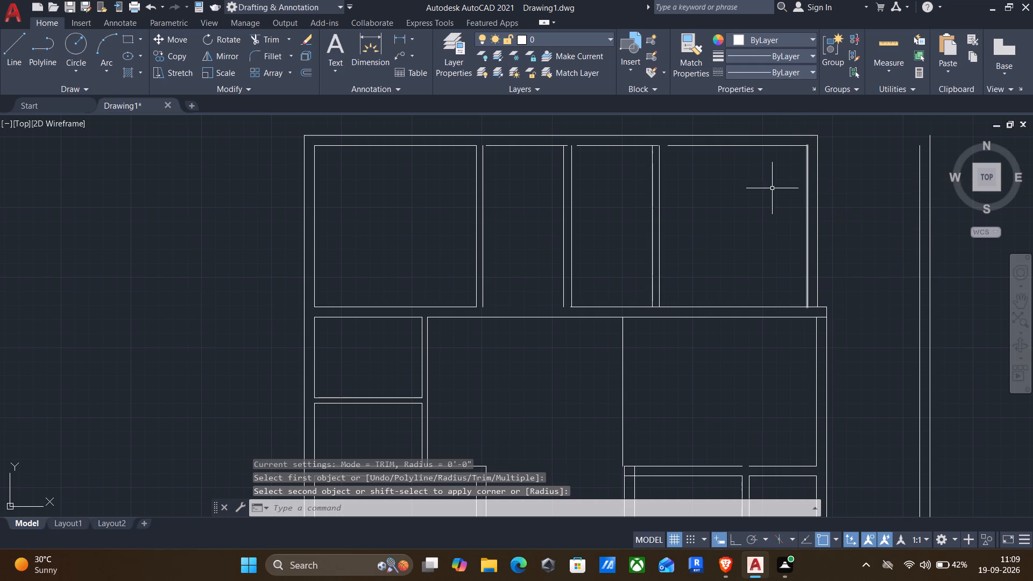
Extend the inner top wall line segments across the gaps at the top-row partitions.
type("ex")
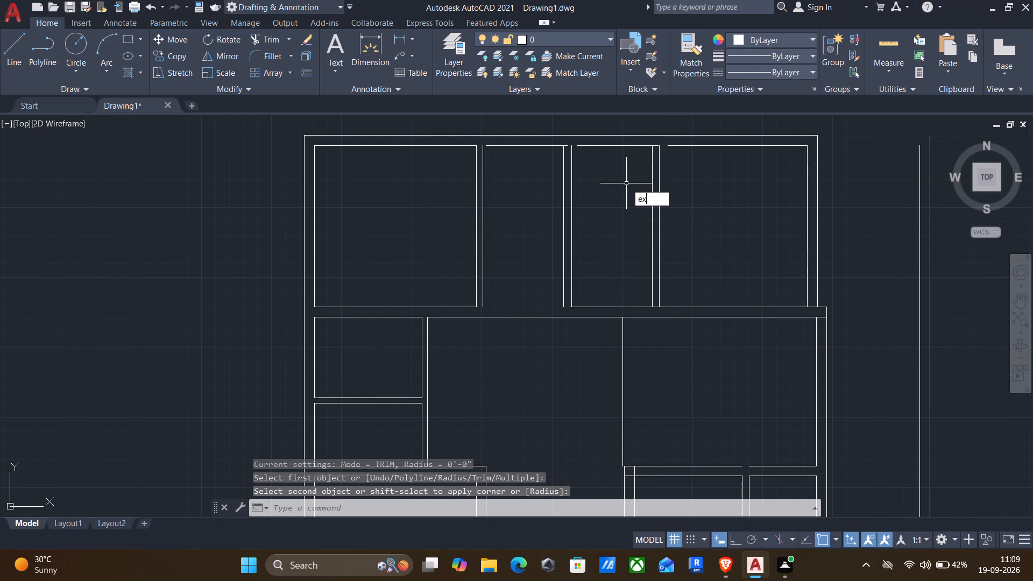
key("Return")
left_click(679, 148)
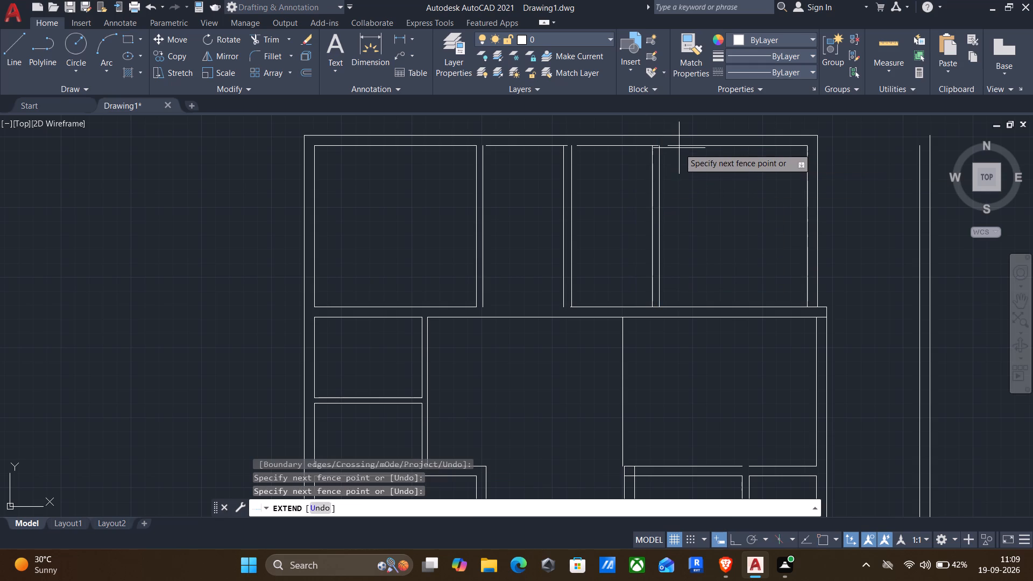
left_click(675, 143)
left_click_drag(635, 153, 624, 144)
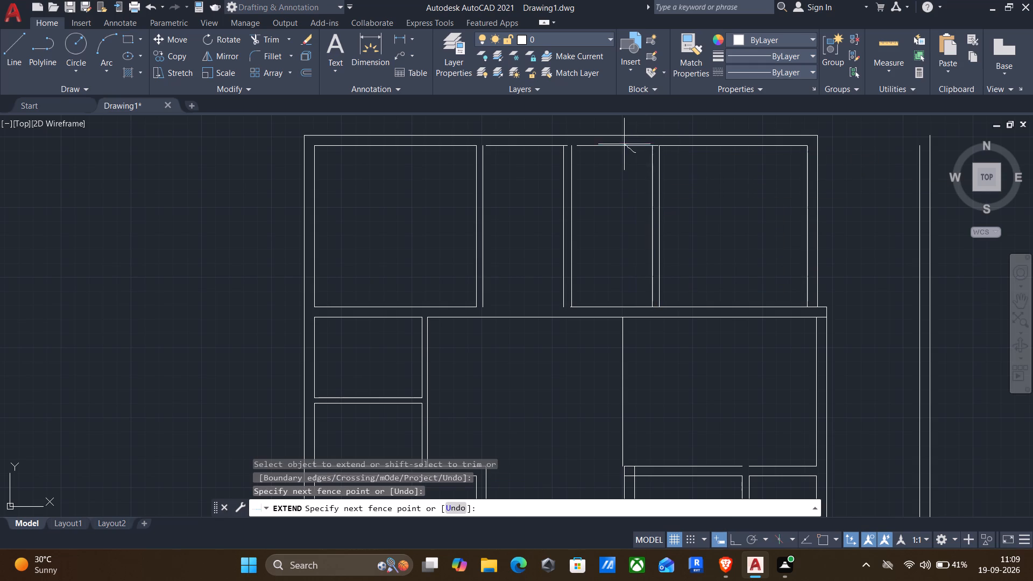
left_click_drag(624, 144, 618, 142)
left_click_drag(600, 155, 594, 143)
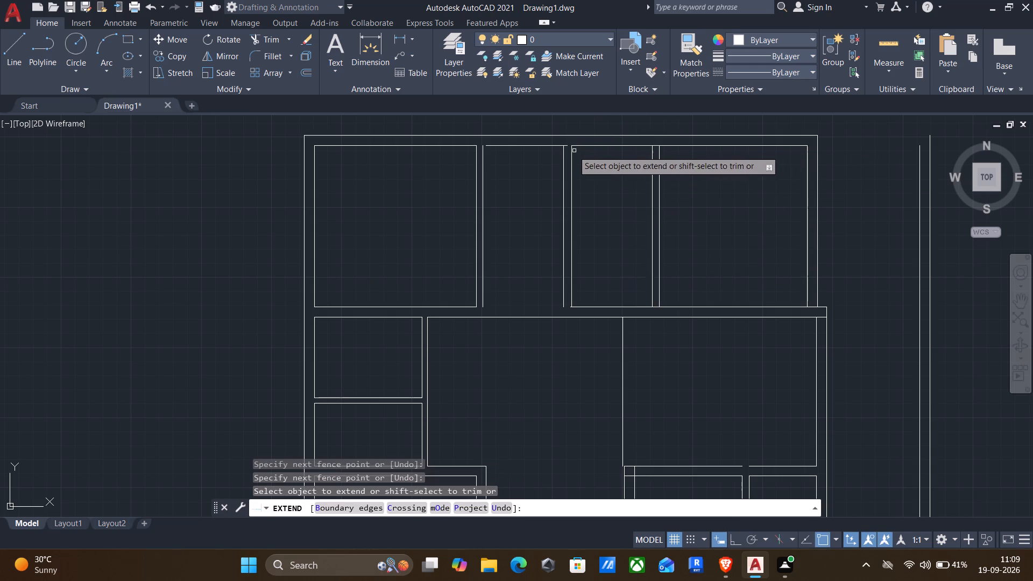
left_click_drag(555, 154, 553, 142)
left_click_drag(518, 165, 509, 144)
left_click_drag(503, 150, 498, 145)
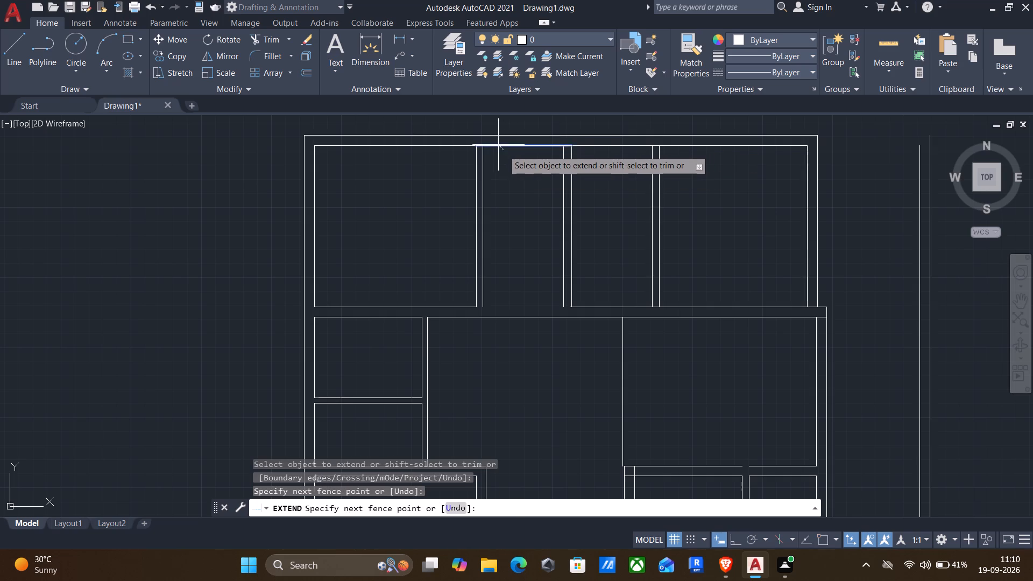
left_click_drag(498, 145, 498, 143)
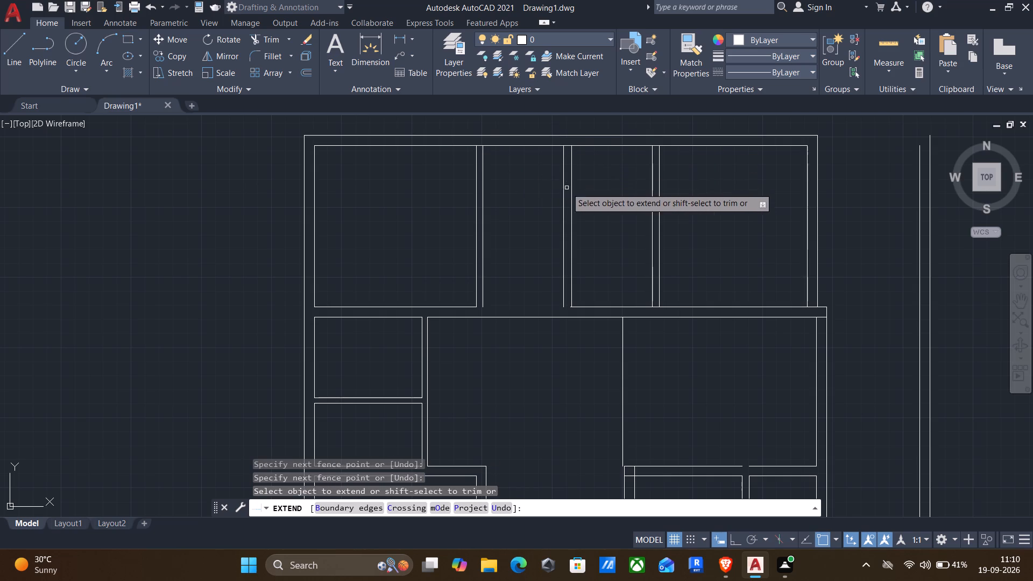
key("Escape")
Measure the widths and heights of the central area and the rooms around it.
scroll(671, 302, "down", 2)
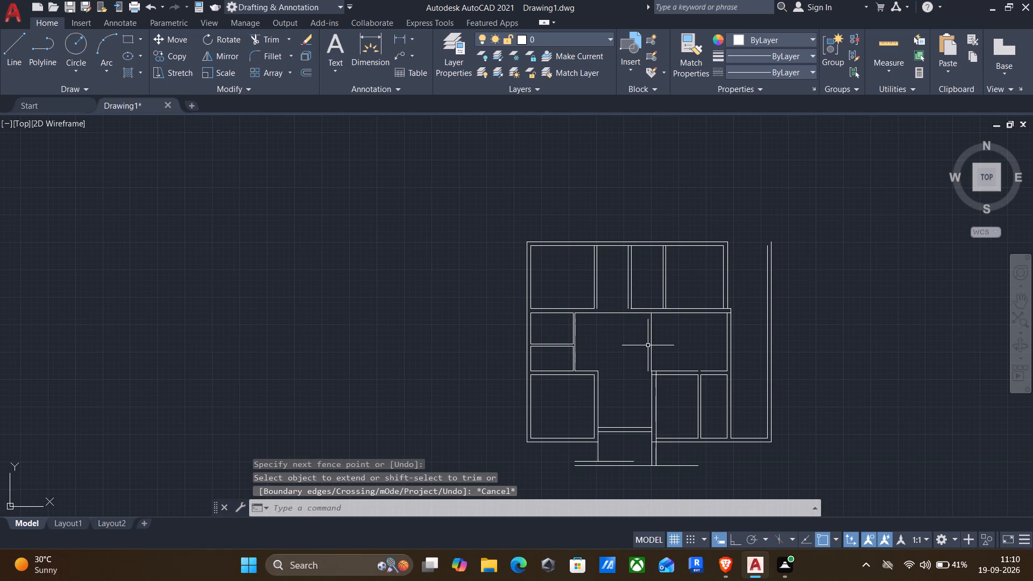
scroll(649, 347, "up", 1)
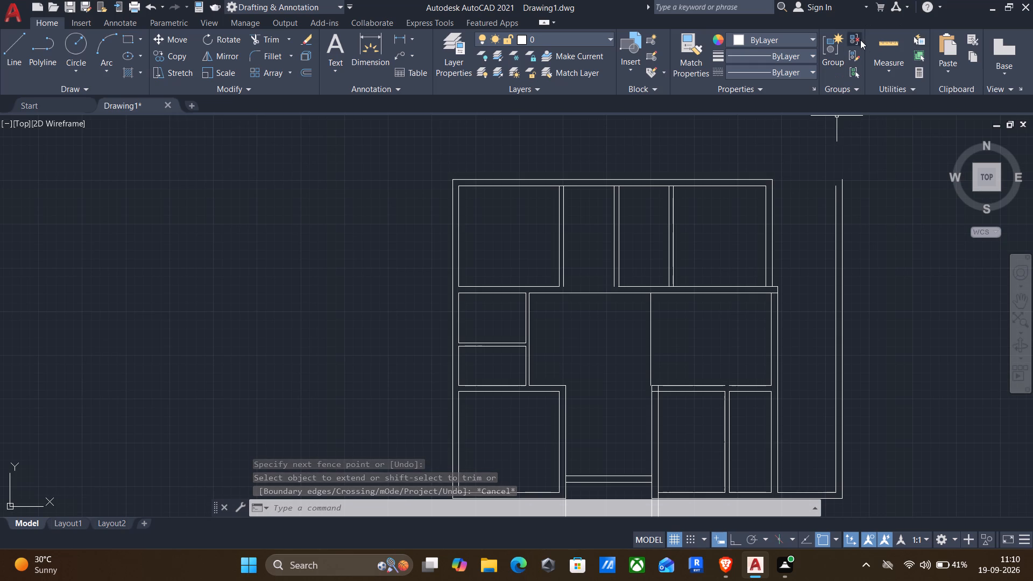
left_click(887, 44)
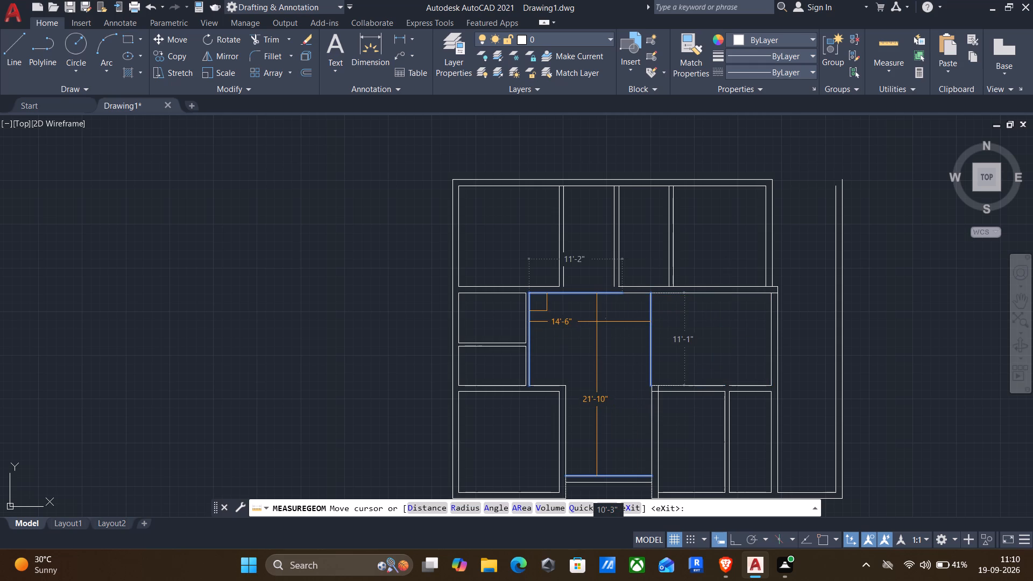
key("Escape")
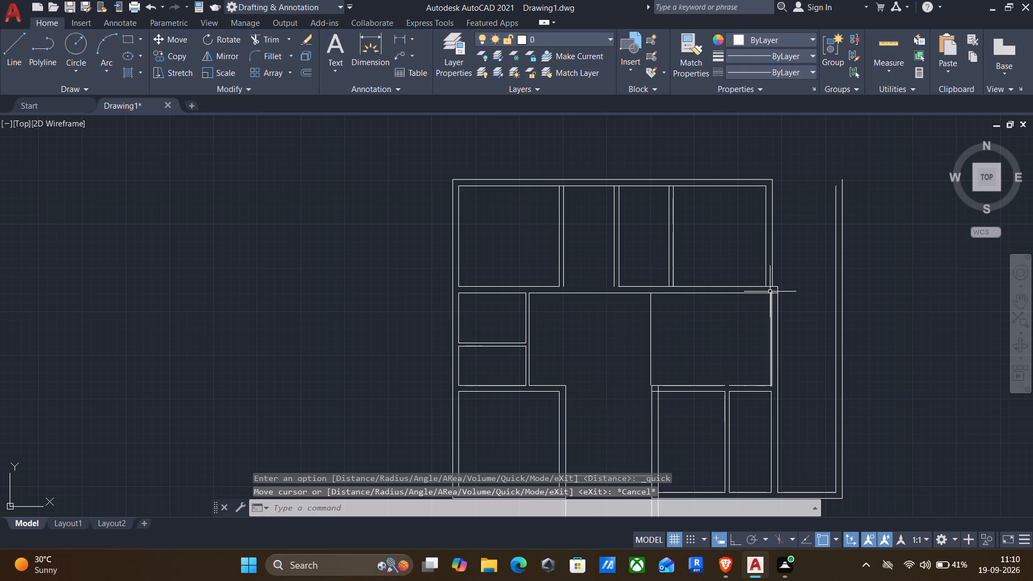
Extend the top-right room's inner right wall line down to the bottom of the middle-right room.
type("ex")
key("Return")
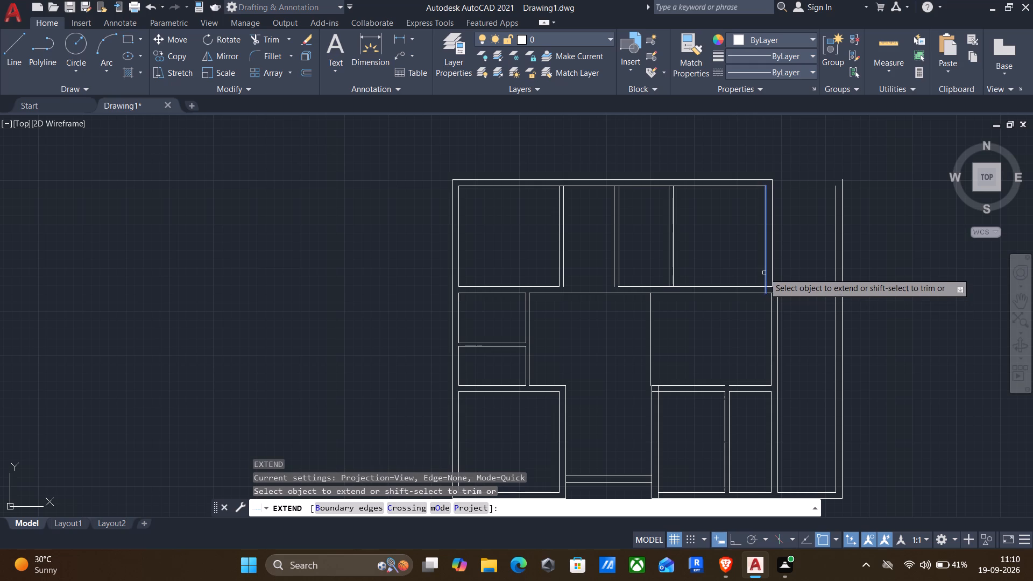
left_click(764, 273)
left_click(764, 268)
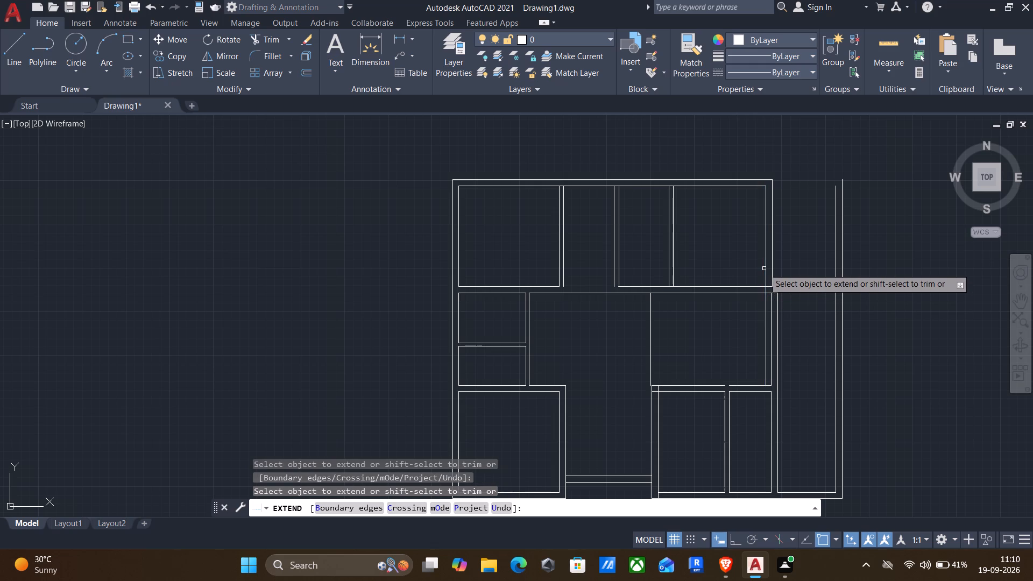
key("Escape")
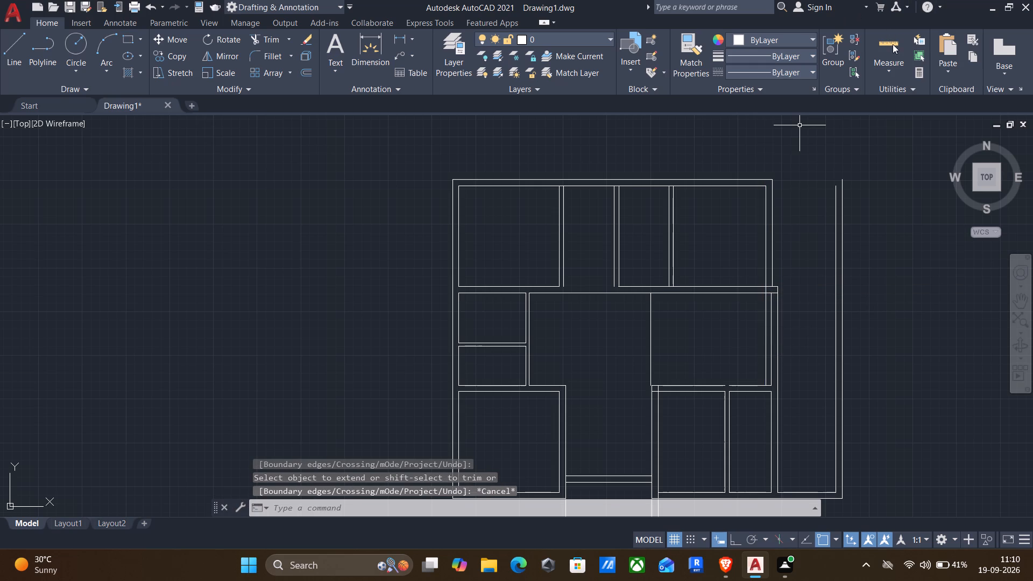
Measure the middle-right room, the top-row rooms and the thicknesses of the top-row partitions.
left_click(893, 44)
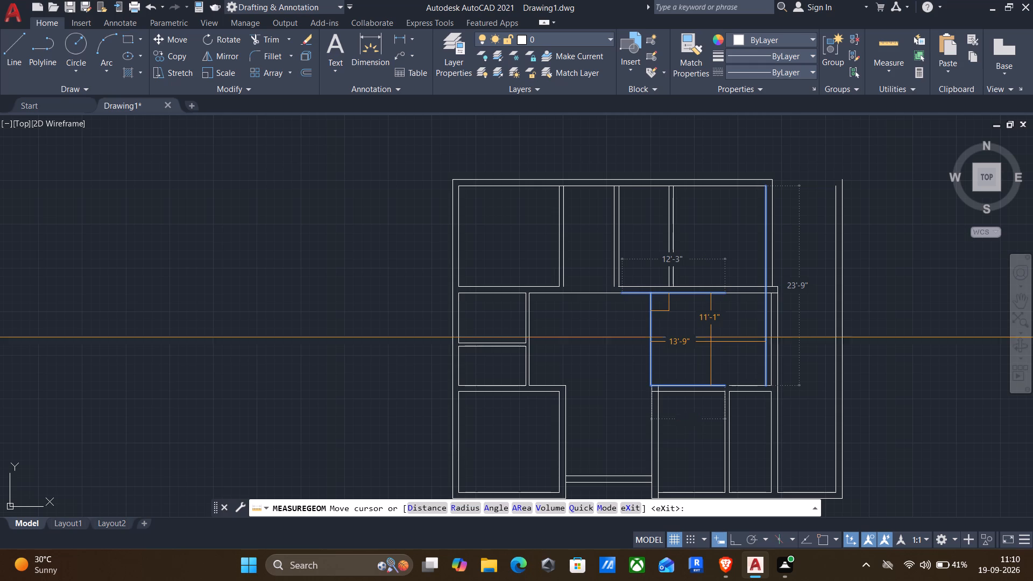
scroll(600, 265, "up", 3)
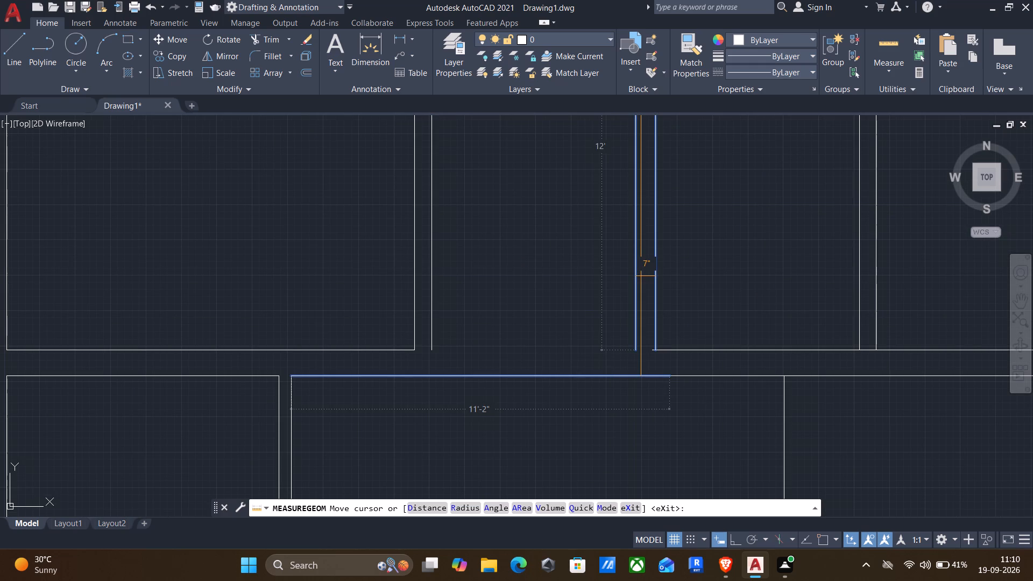
scroll(642, 277, "down", 1)
key("Escape")
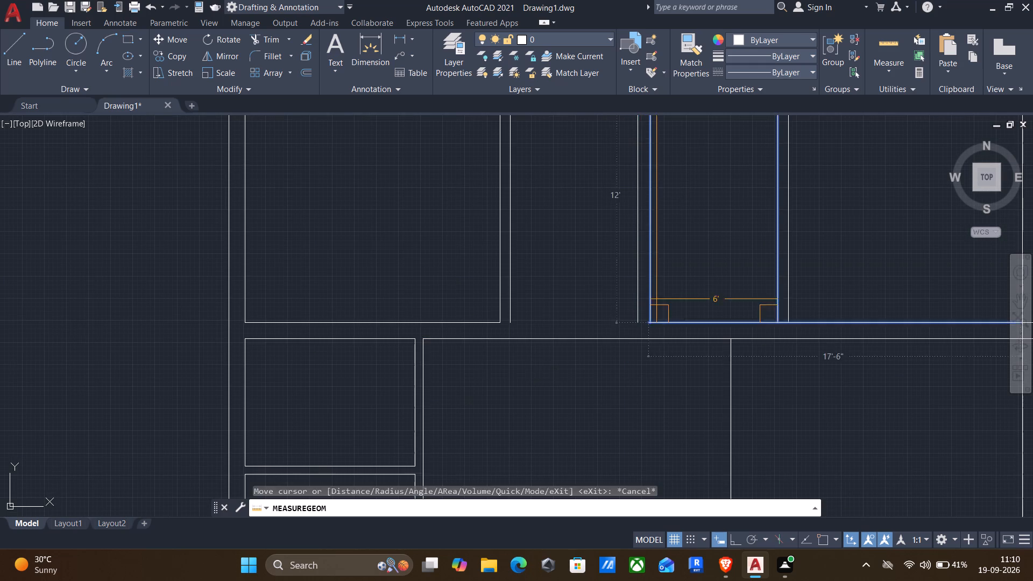
scroll(661, 303, "down", 2)
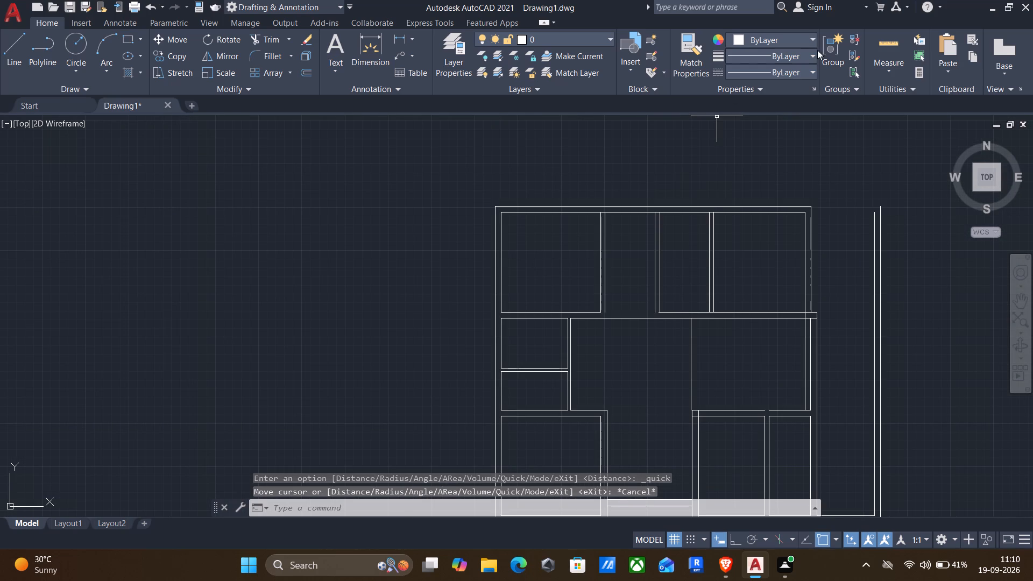
left_click(891, 51)
scroll(571, 195, "up", 3)
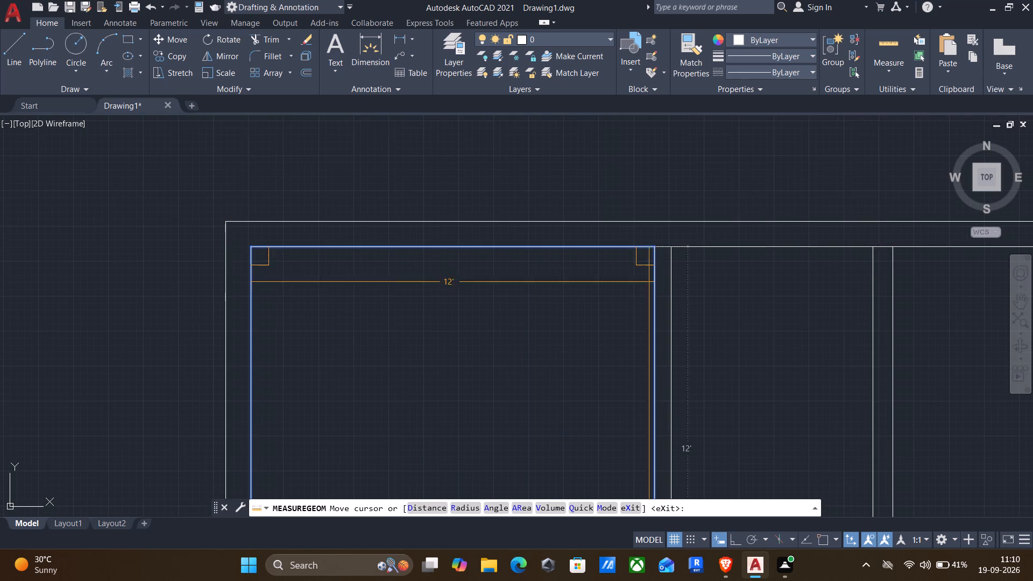
scroll(660, 304, "down", 1)
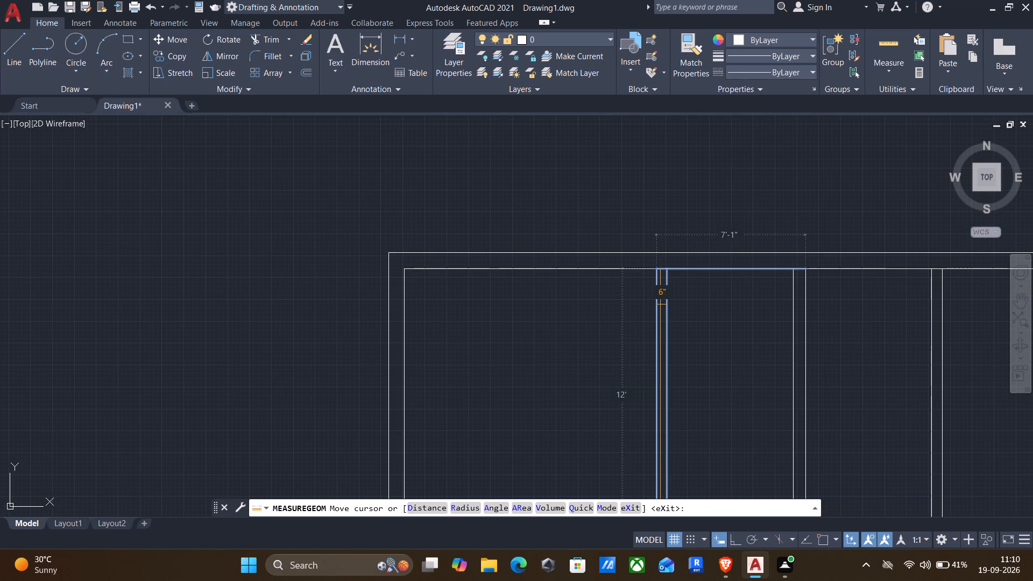
scroll(660, 304, "down", 1)
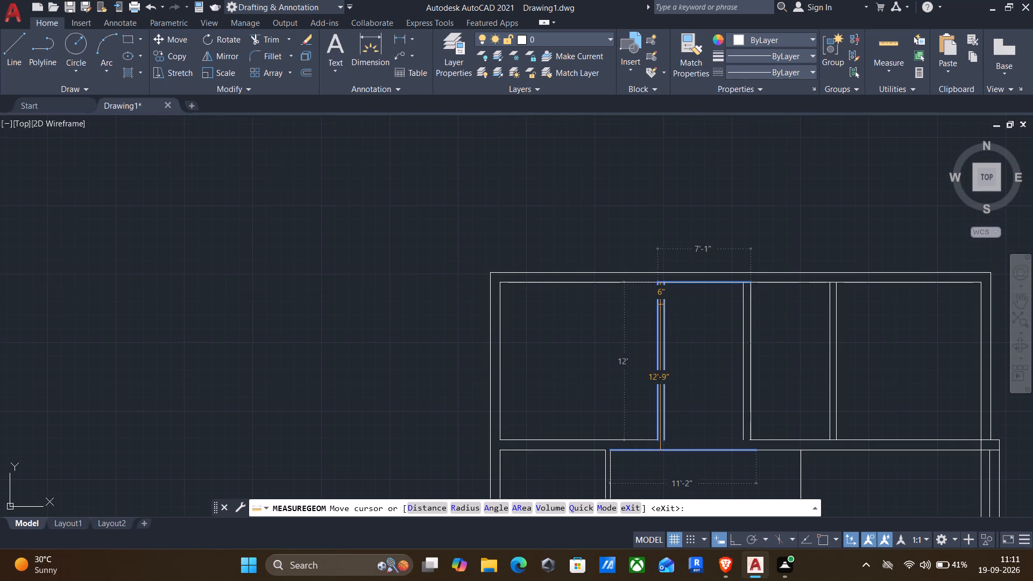
key("Escape")
Measure the thickness of the partition between the small left-hand rooms and the central area.
scroll(589, 290, "down", 1)
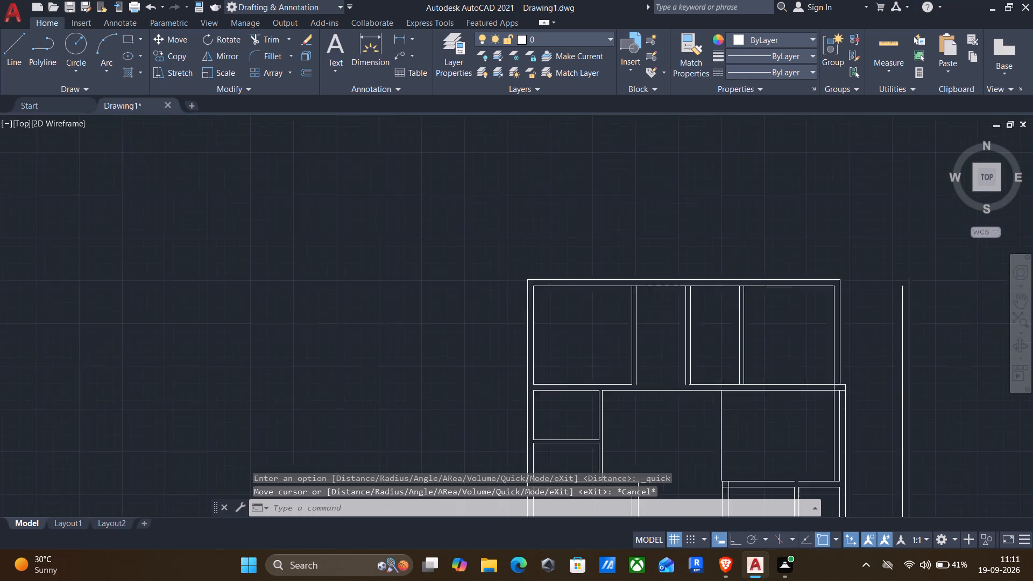
scroll(605, 301, "down", 1)
middle_click_drag(724, 385, 695, 386)
middle_click_drag(692, 385, 641, 265)
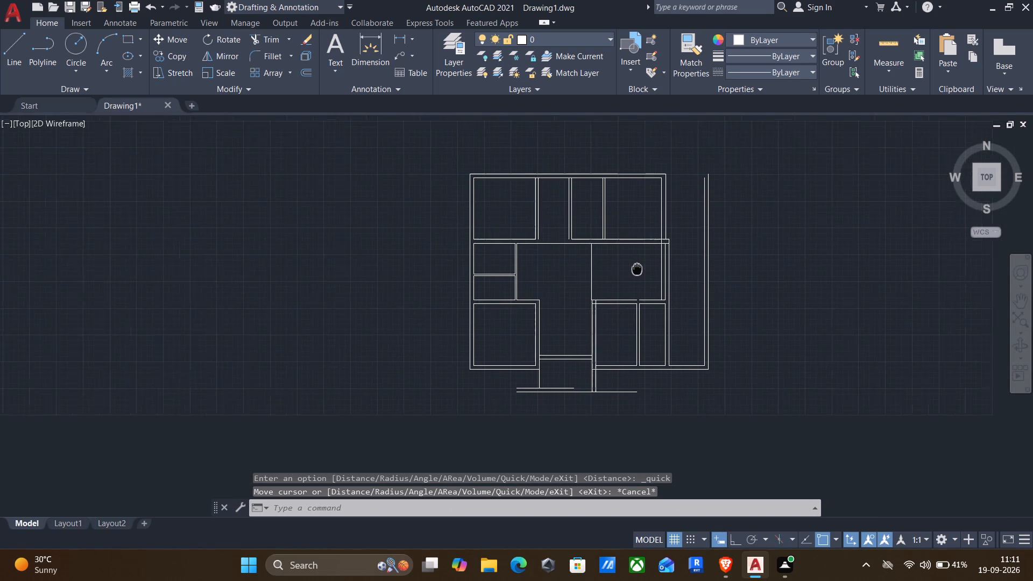
middle_click_drag(641, 265, 668, 261)
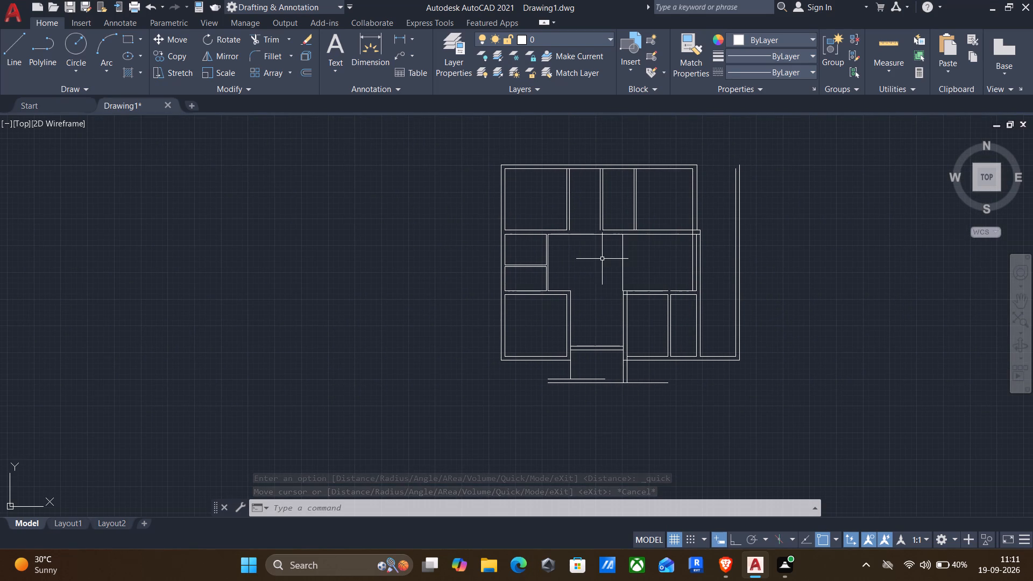
scroll(555, 254, "up", 4)
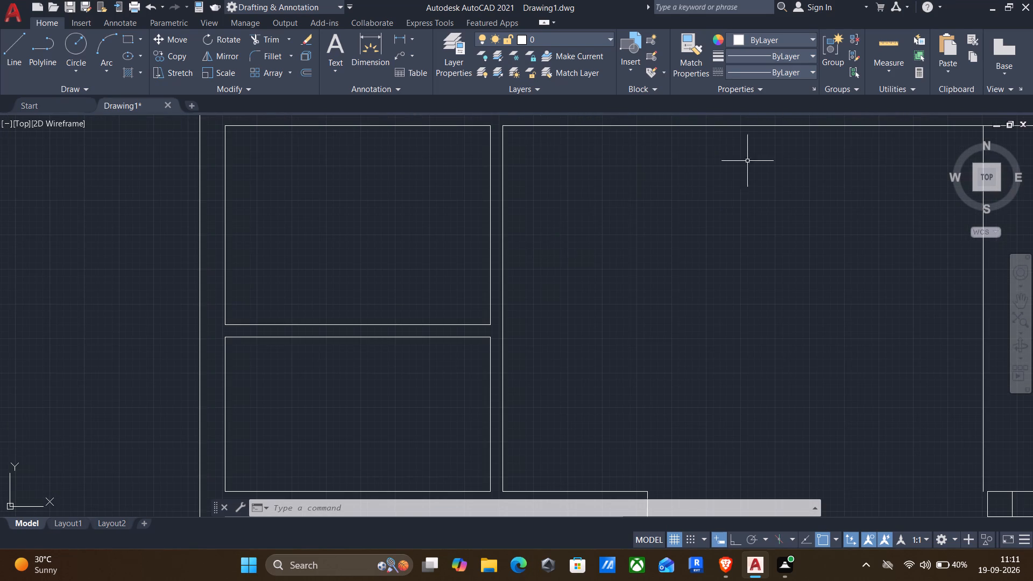
left_click(895, 45)
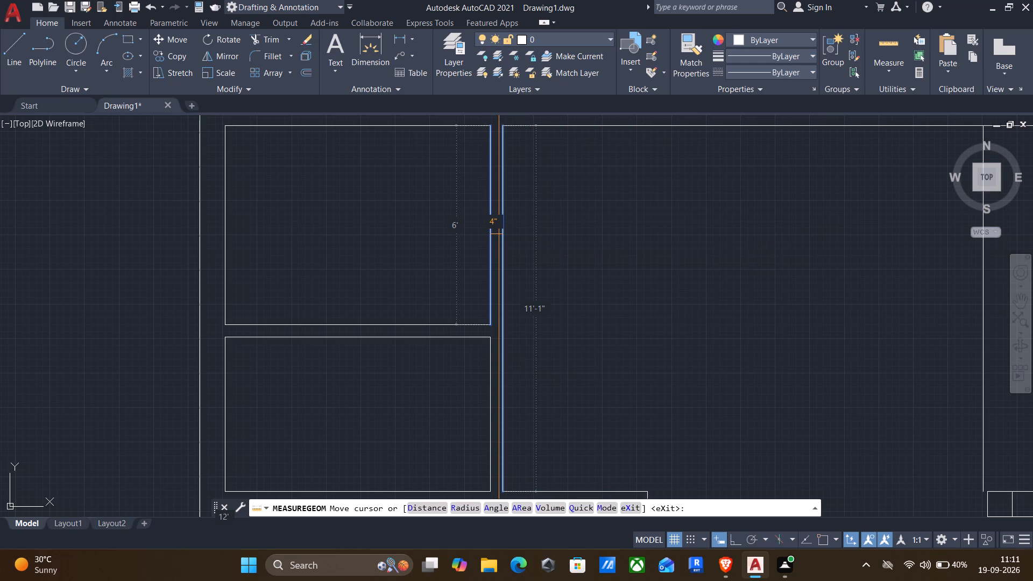
key("Escape")
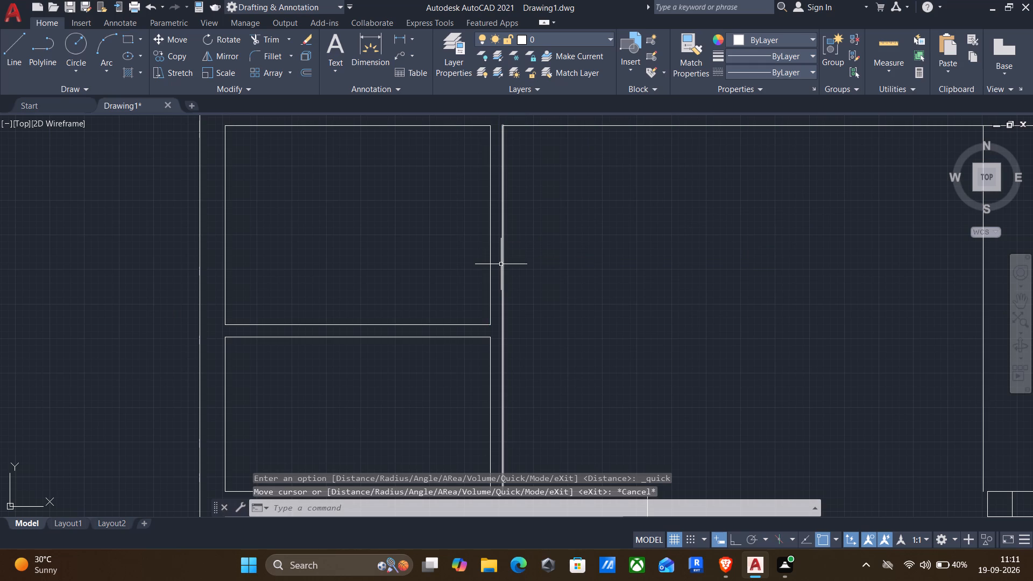
Erase the central area's left wall line beside the two small left-hand rooms.
left_click(501, 264)
key("Delete")
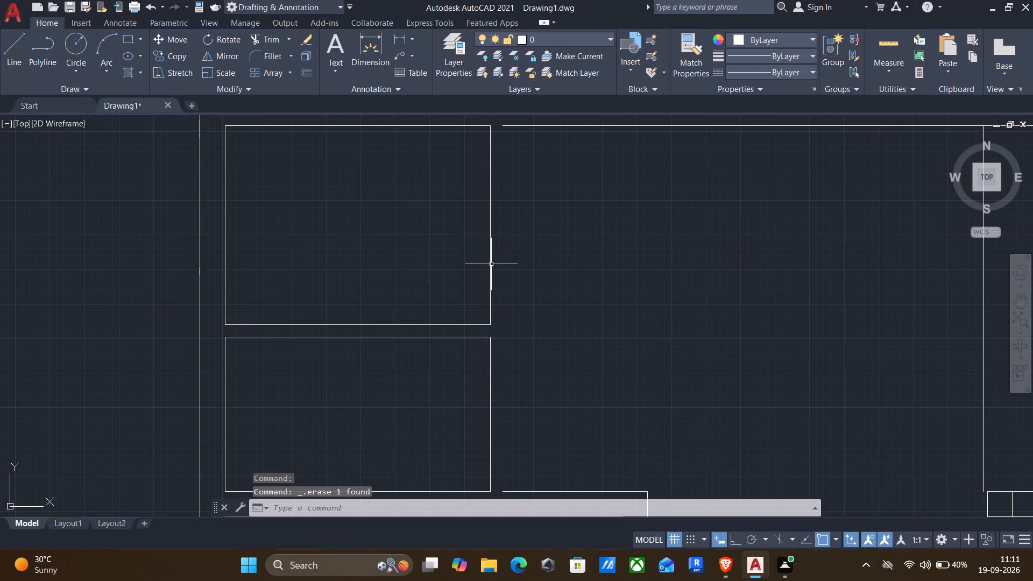
Offset the upper small left-hand room's right wall line 6" to the right.
key("o")
key("Return")
left_click_drag(455, 259, 494, 258)
left_click(517, 256)
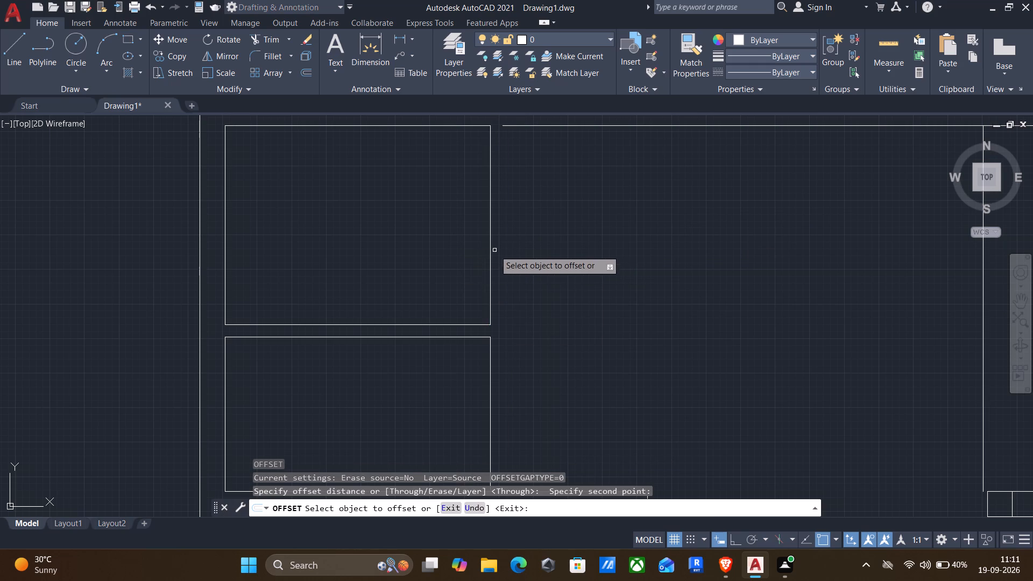
left_click(489, 250)
type("6\"")
key("Return")
scroll(566, 260, "down", 3)
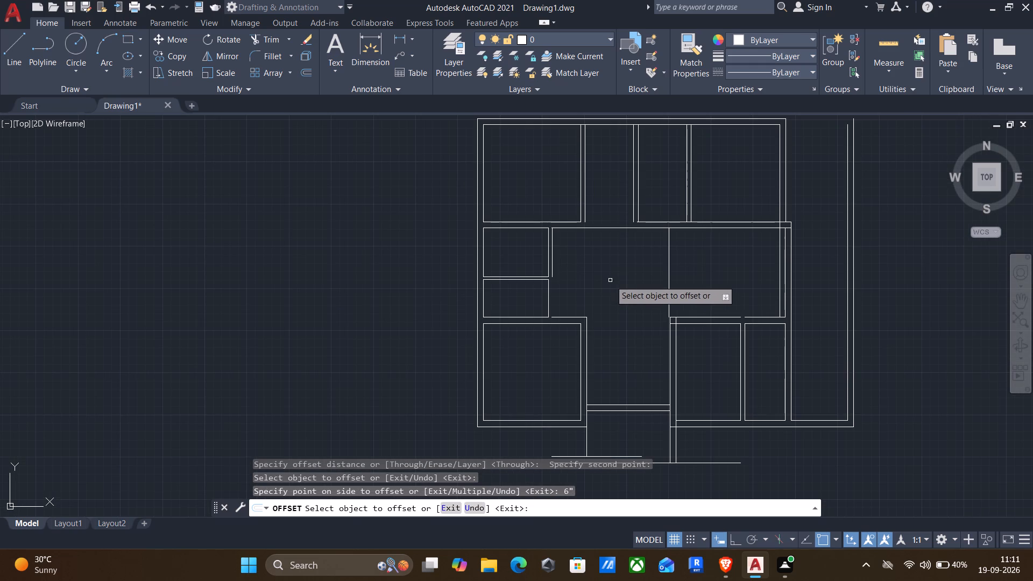
key("Escape")
Erase the vertical line between the central area and the middle-right room.
left_click(690, 292)
left_click(618, 256)
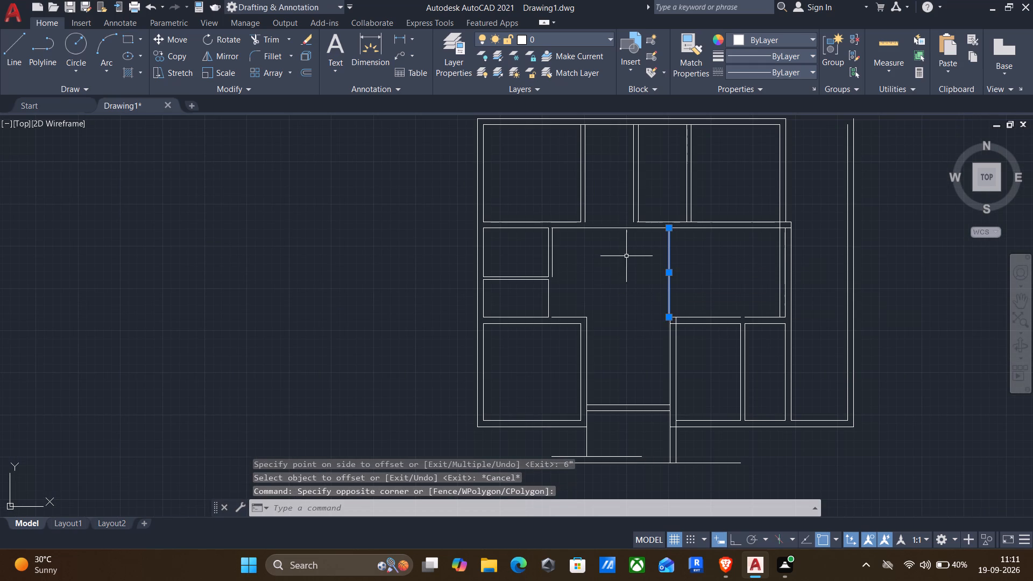
key("Delete")
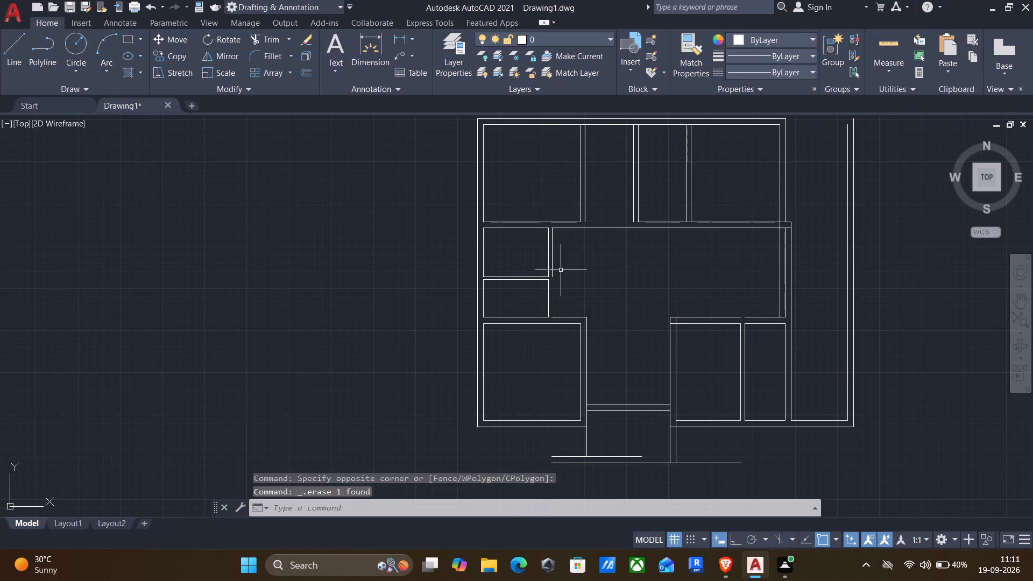
Offset the central area's new left wall line 14'6" to the right.
key("o")
key("Return")
double_click(555, 267)
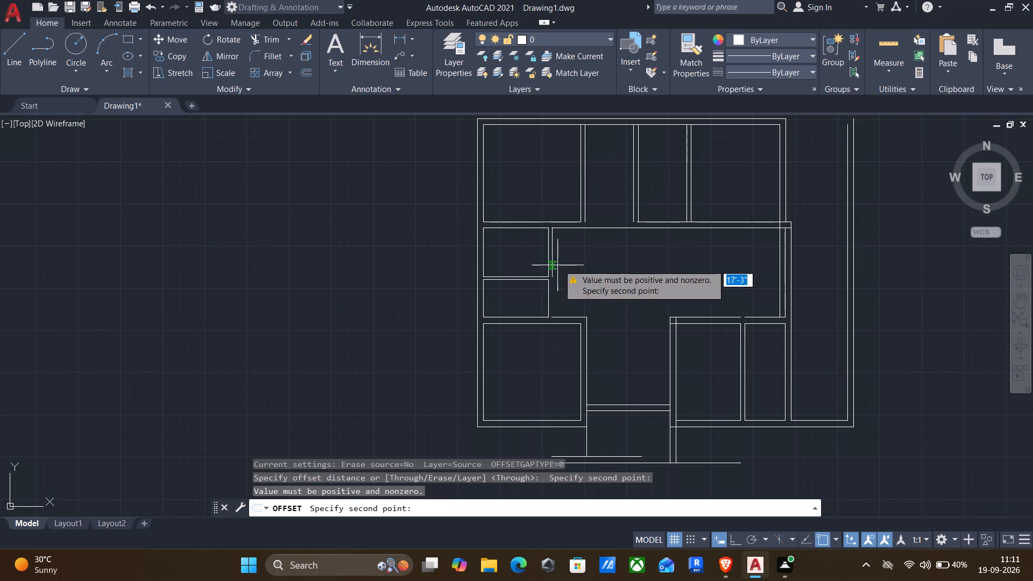
left_click(564, 254)
left_click(574, 259)
left_click(553, 252)
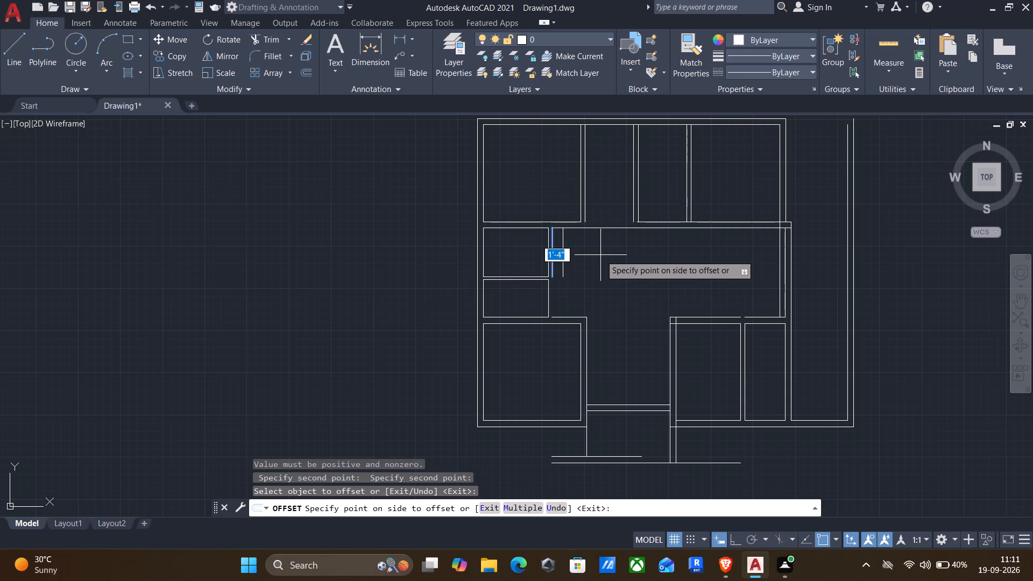
type("14'6\"")
key("Return")
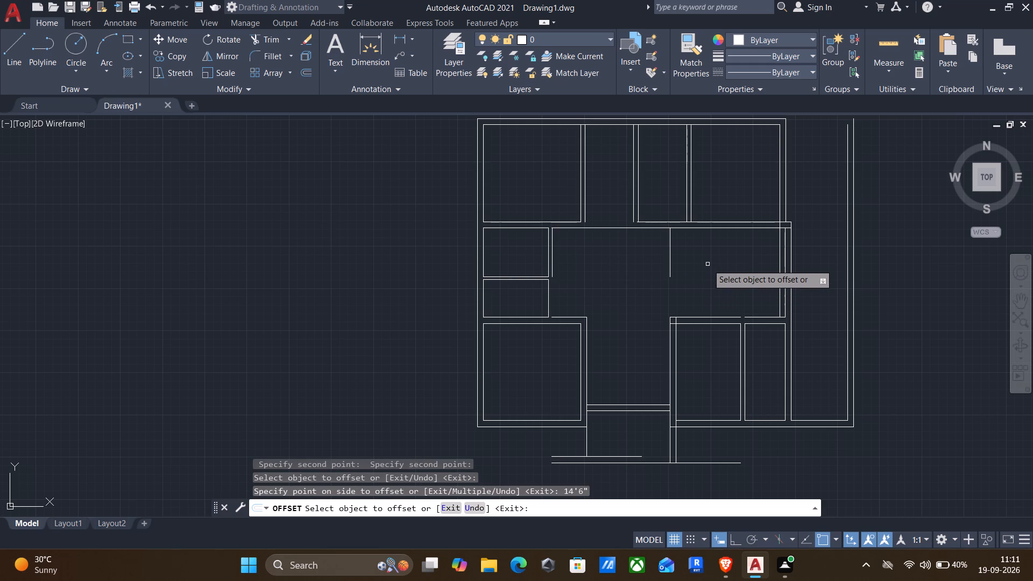
key("Escape")
Extend the central area's new left and right wall lines down and up to meet the horizontal wall lines.
key("e")
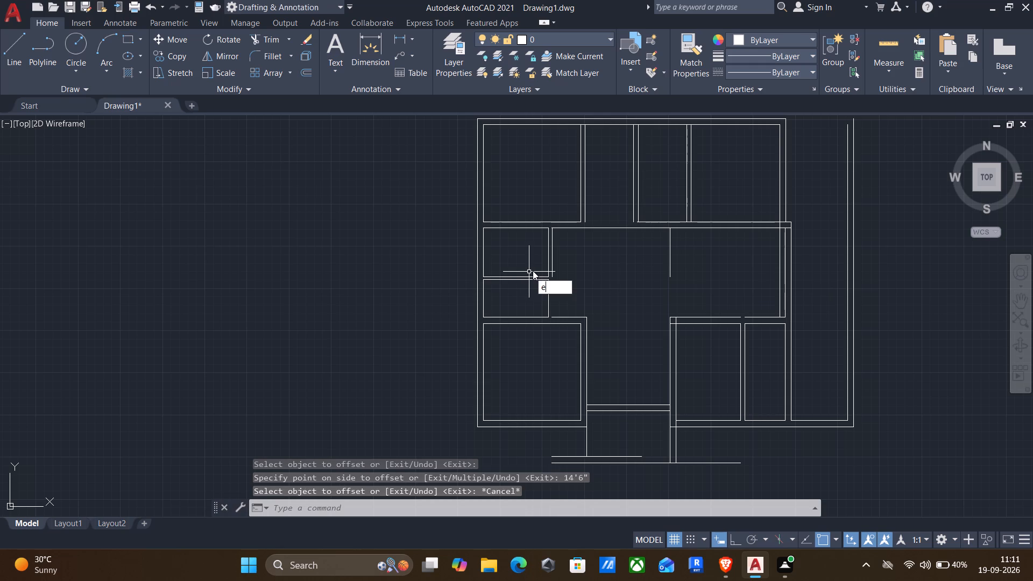
key("x")
key("Return")
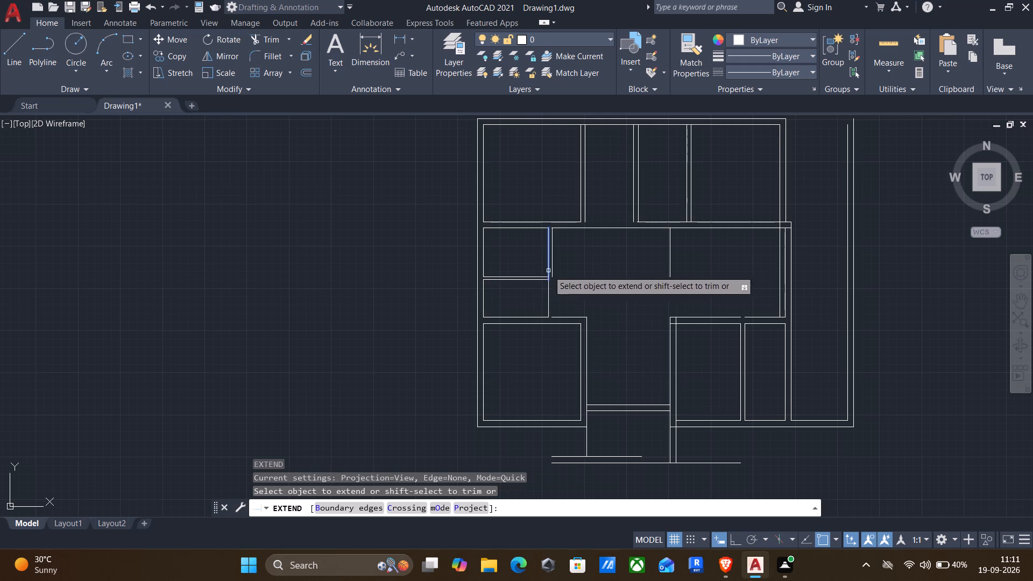
left_click(549, 257)
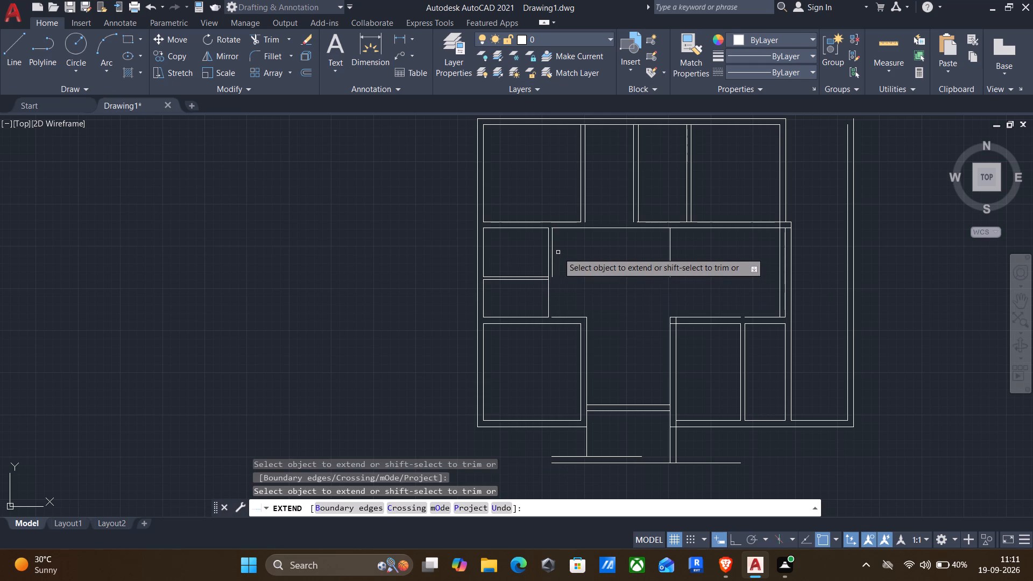
left_click(554, 249)
left_click(551, 251)
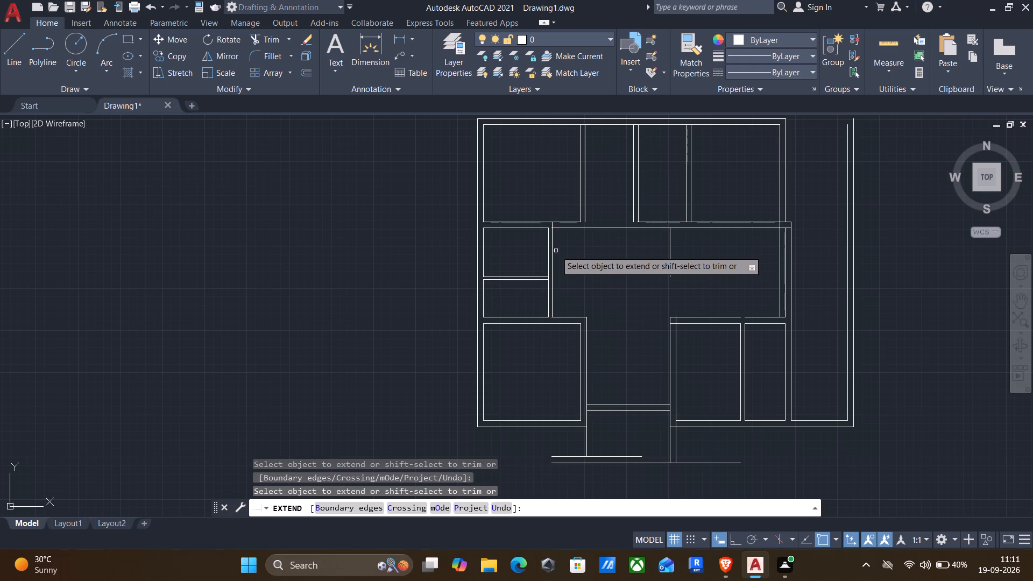
left_click_drag(713, 256, 676, 221)
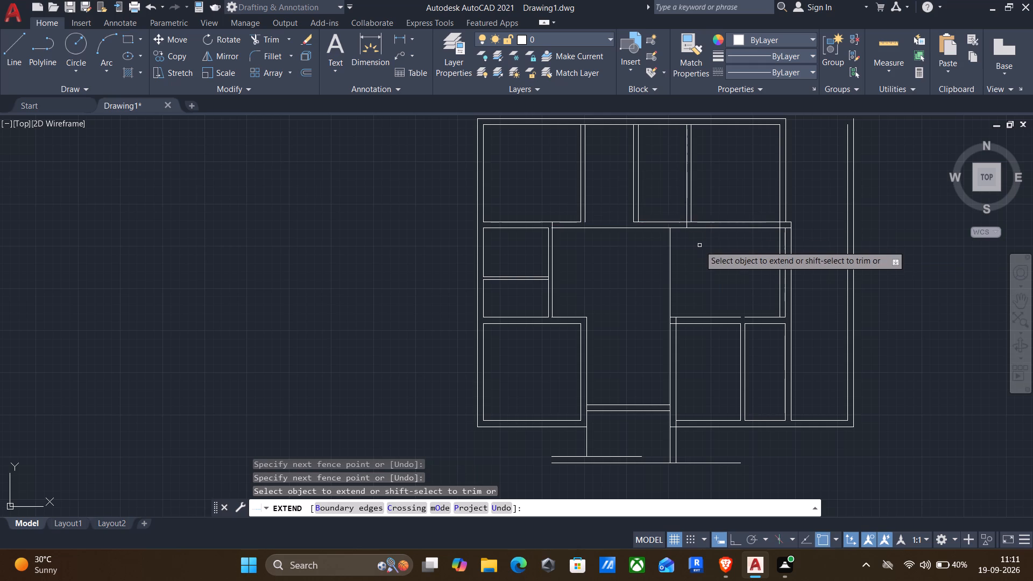
left_click_drag(701, 247, 664, 249)
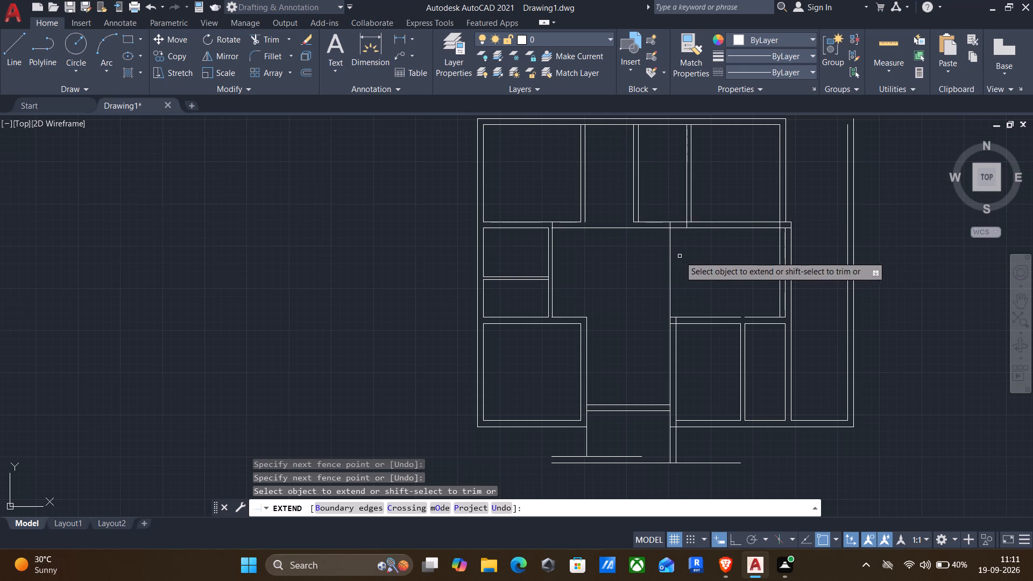
Trim away the vertical wall lines along the middle-right room's right side.
key("Escape")
type("tr")
key("Return")
left_click_drag(812, 271, 753, 272)
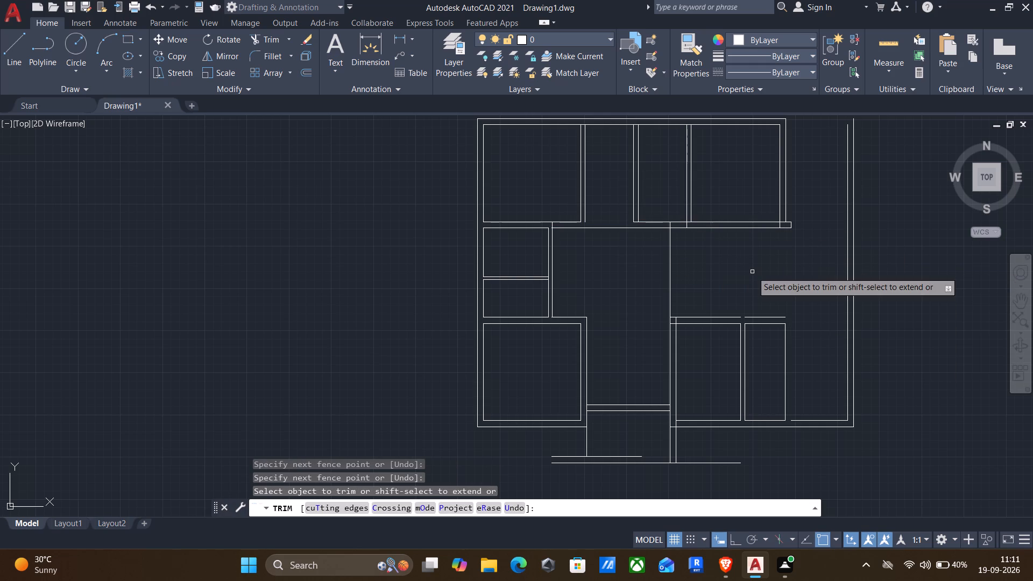
key("Escape")
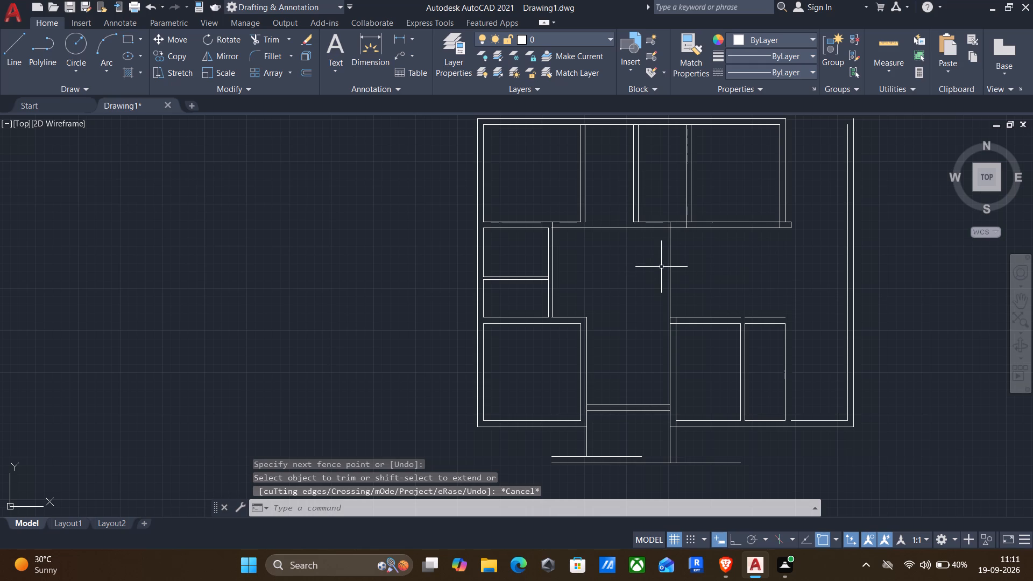
Offset the central area's right wall line 13'10" to the right as the middle-right room's new right wall line.
key("o")
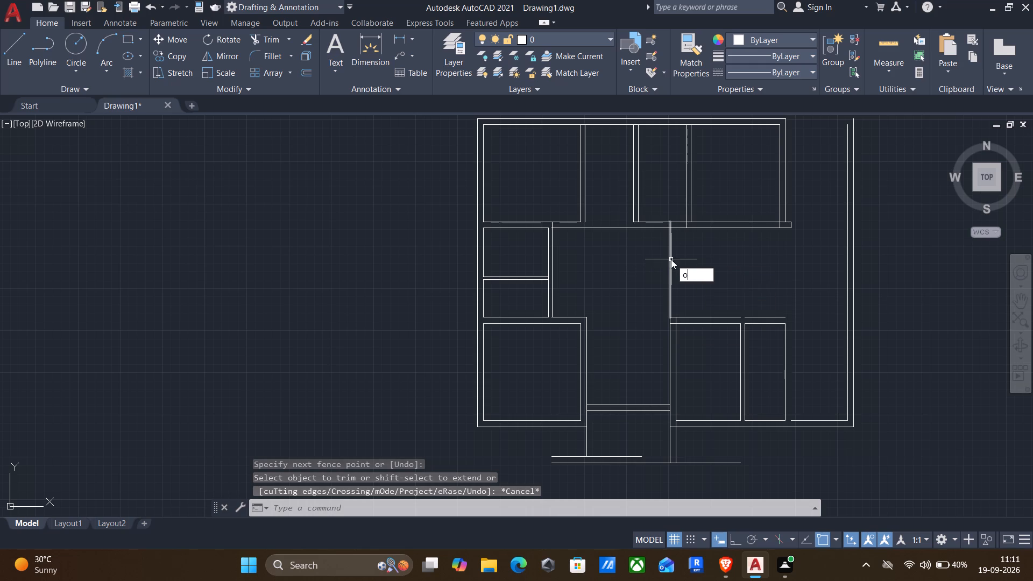
key("Return")
left_click_drag(649, 277, 695, 270)
left_click(716, 266)
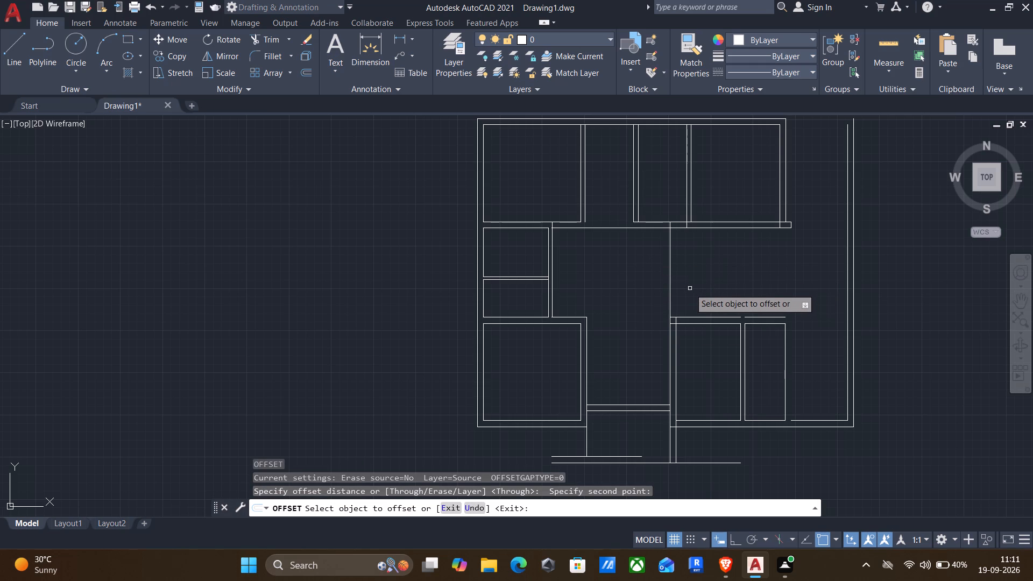
left_click(672, 282)
left_click(673, 281)
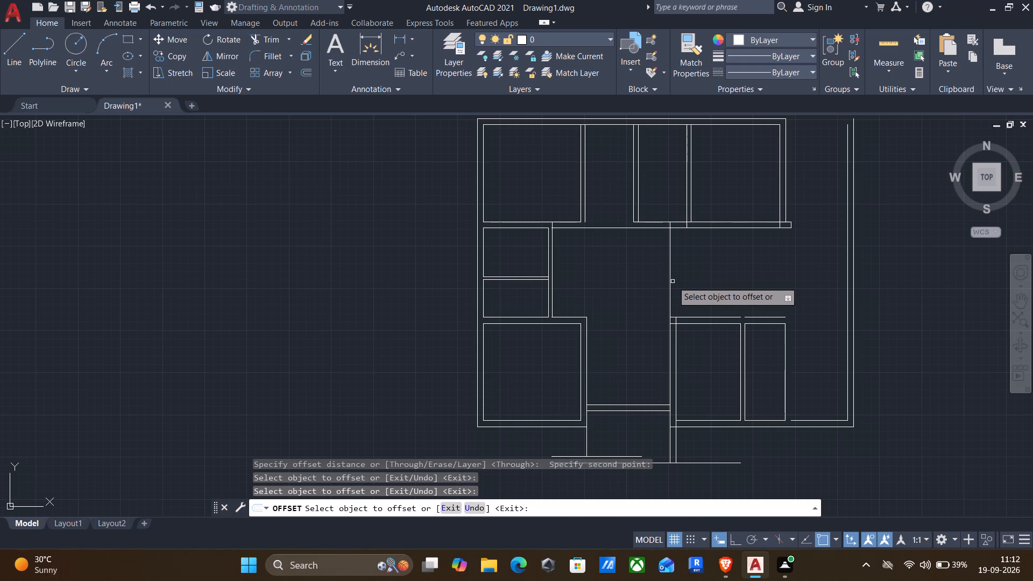
left_click(668, 279)
left_click(669, 272)
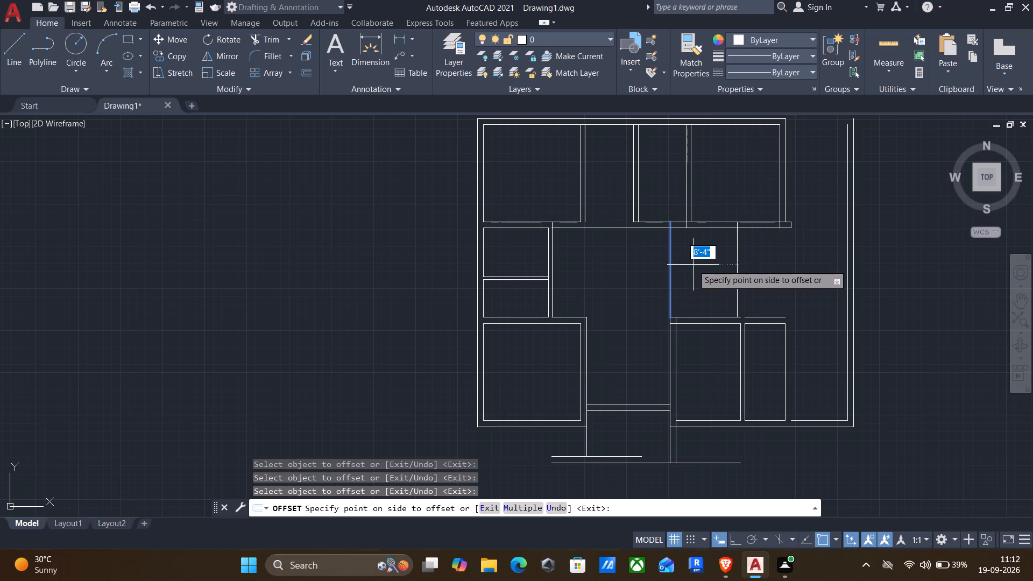
type("13'10\"")
key("Return")
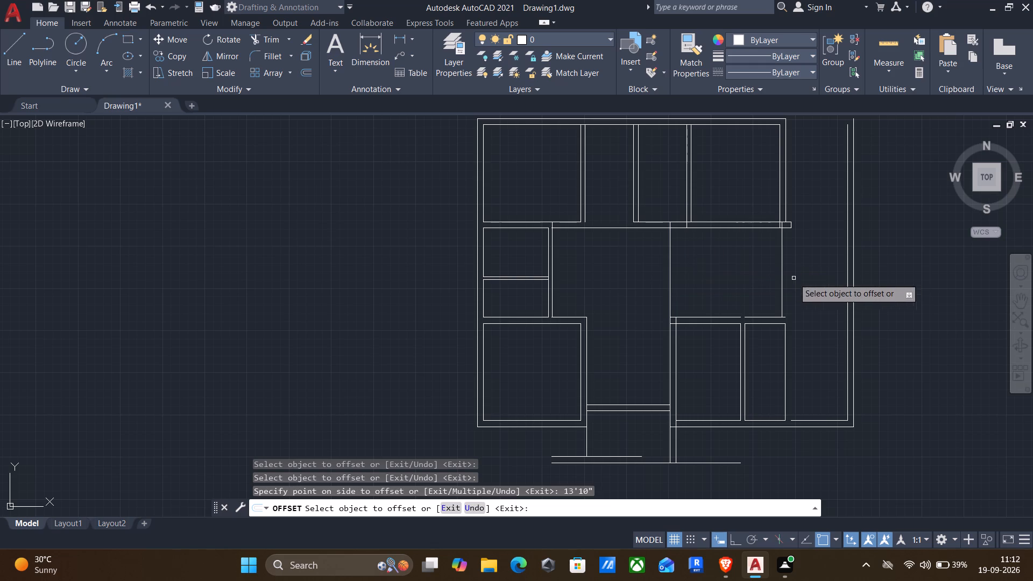
Offset the middle-right room's new right wall line 9" to the right for the outer wall face.
left_click(783, 271)
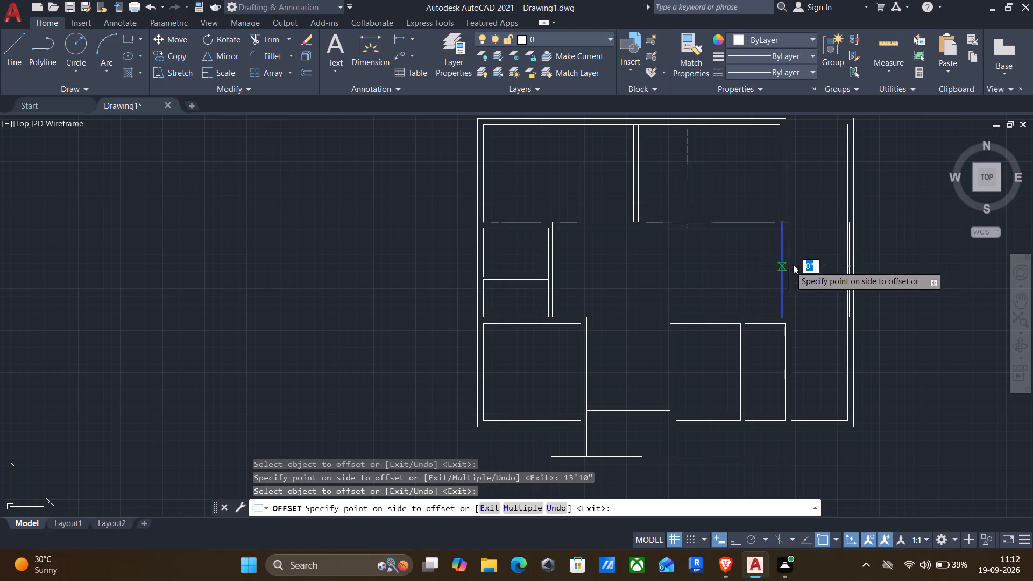
type("9\"")
key("Return")
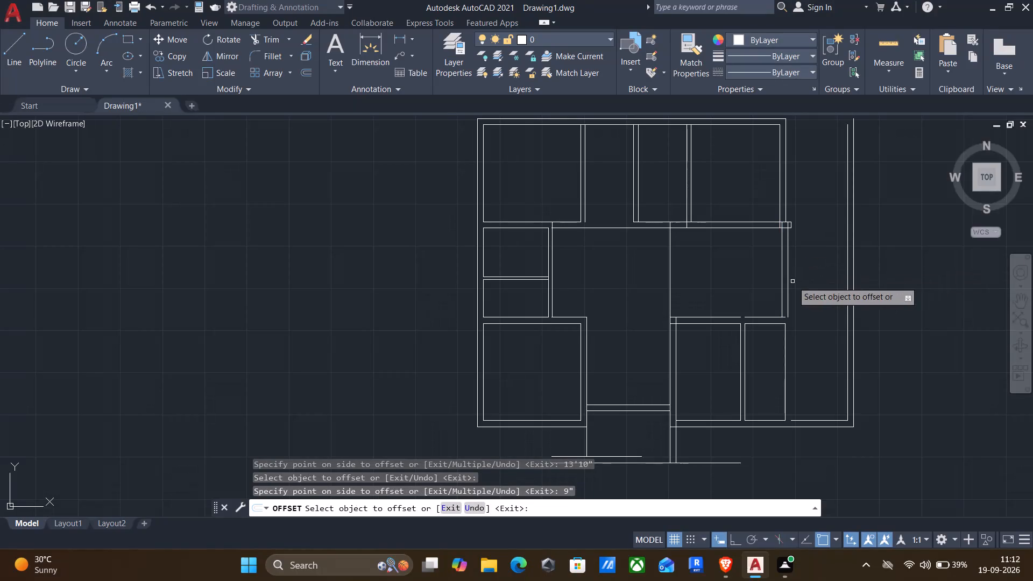
key("Return")
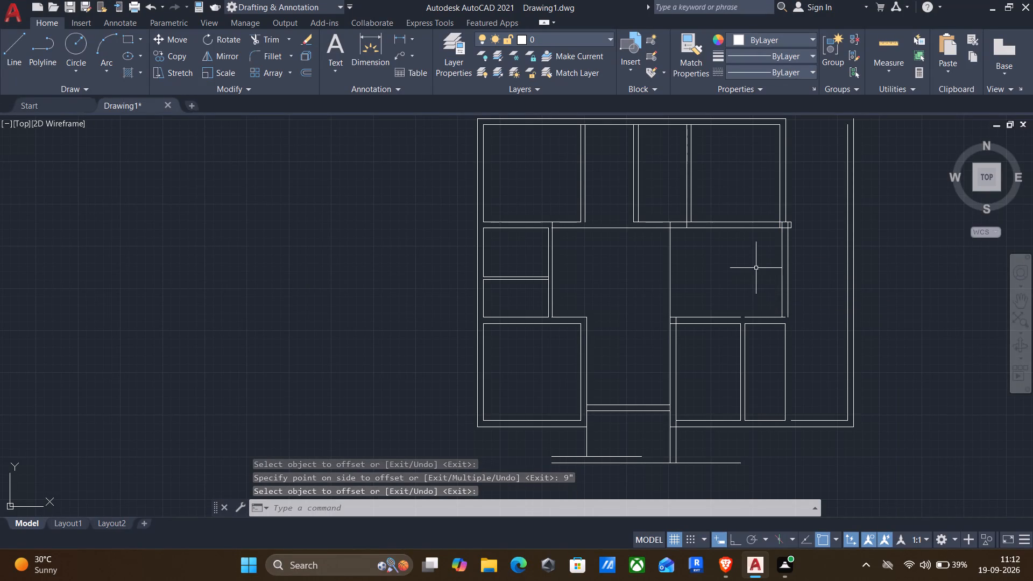
Erase the two vertical right wall lines of the top-right room.
middle_click_drag(752, 268, 742, 307)
left_click(797, 212)
left_click(712, 208)
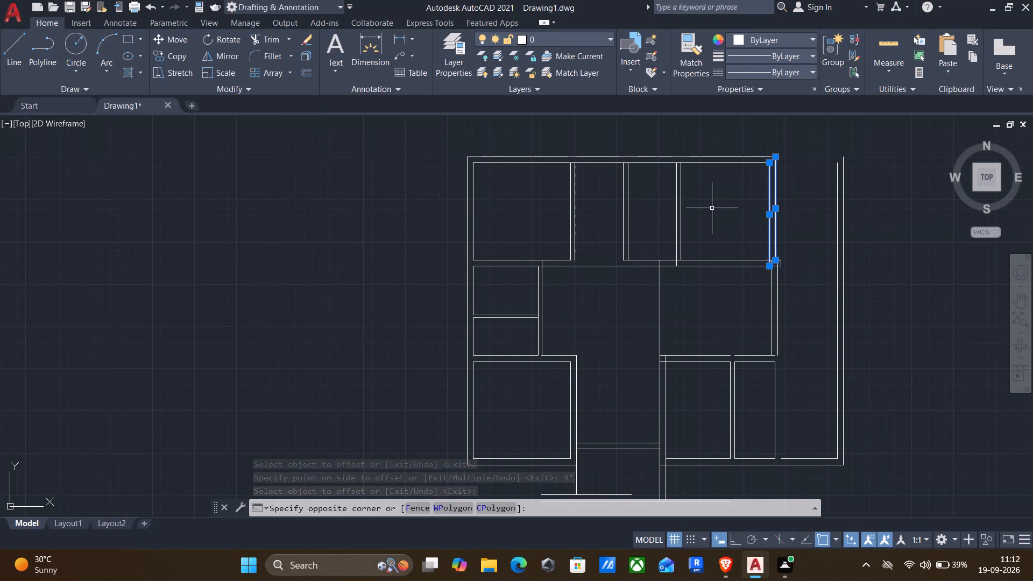
key("Delete")
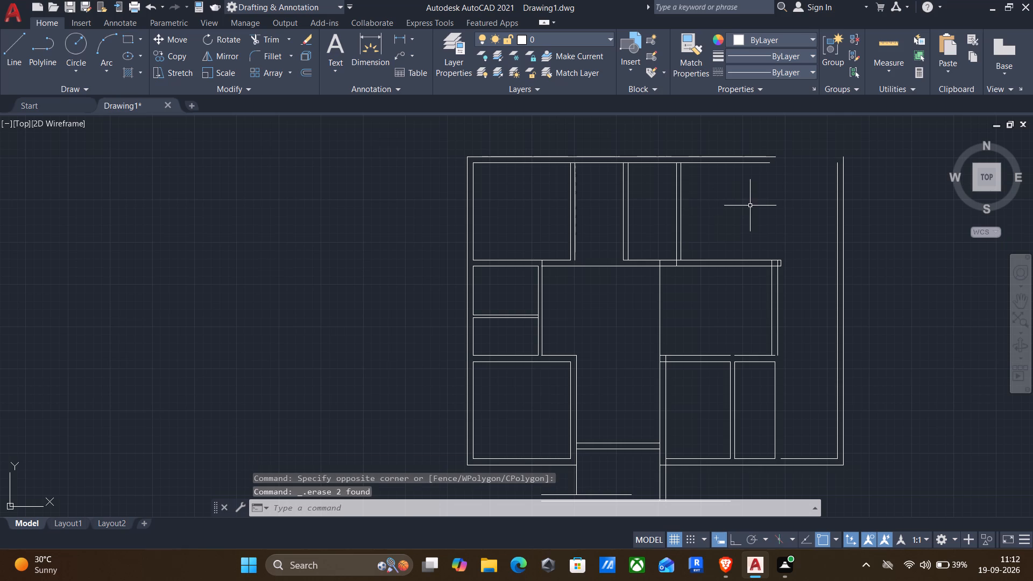
Extend the middle-right room's inner right wall line up to the outer top wall line.
type("ex")
key("Return")
left_click_drag(791, 295, 692, 284)
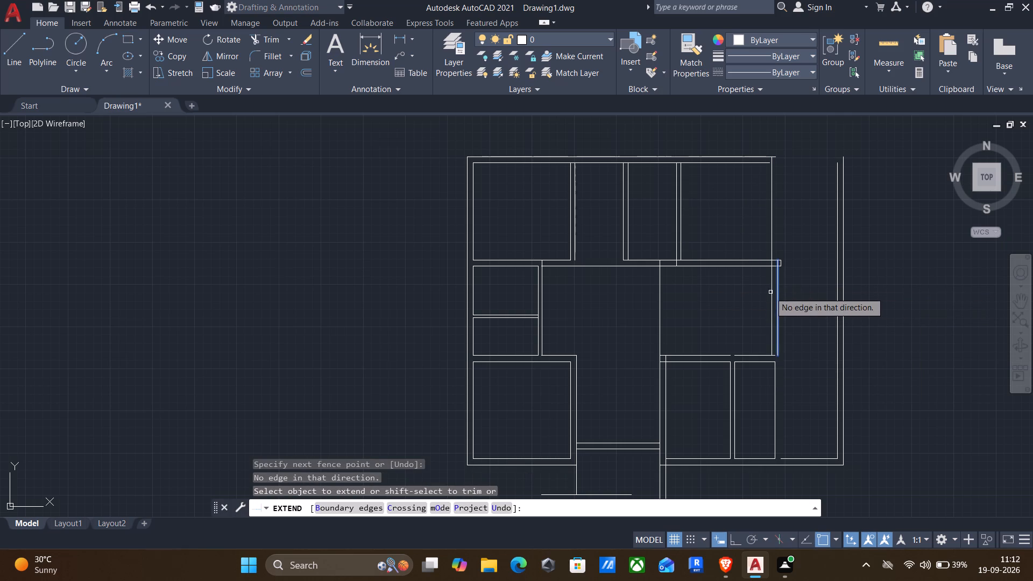
triple_click(779, 277)
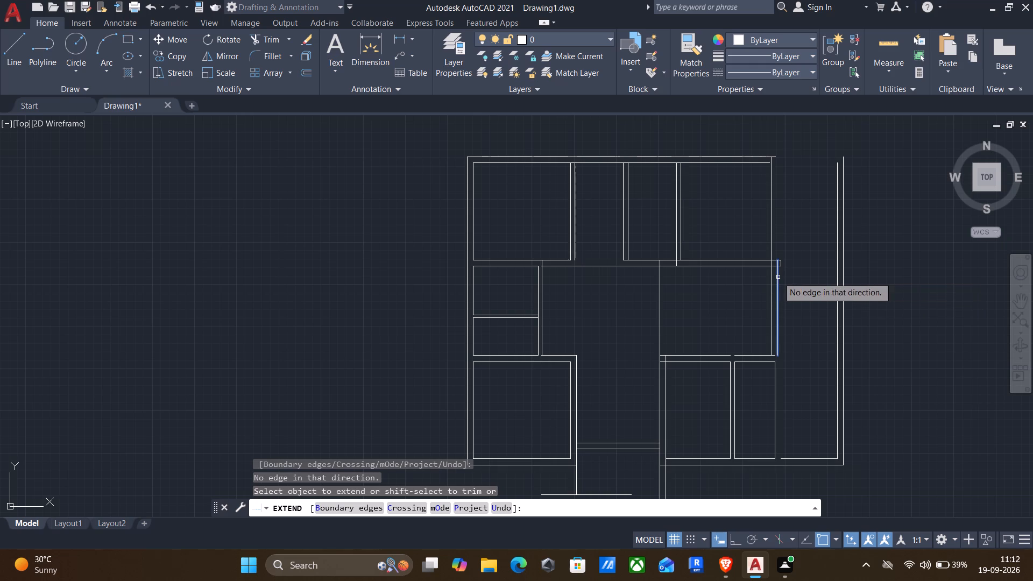
triple_click(778, 277)
key("Escape")
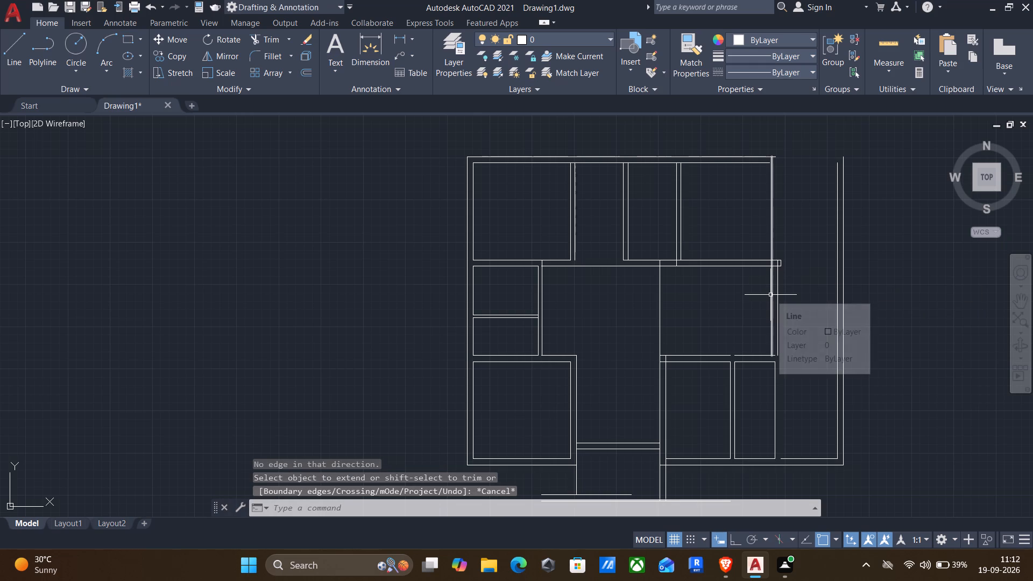
Fillet the outer and inner right wall lines with the matching top wall lines to close the top-right corner.
key("f")
key("Return")
left_click(779, 297)
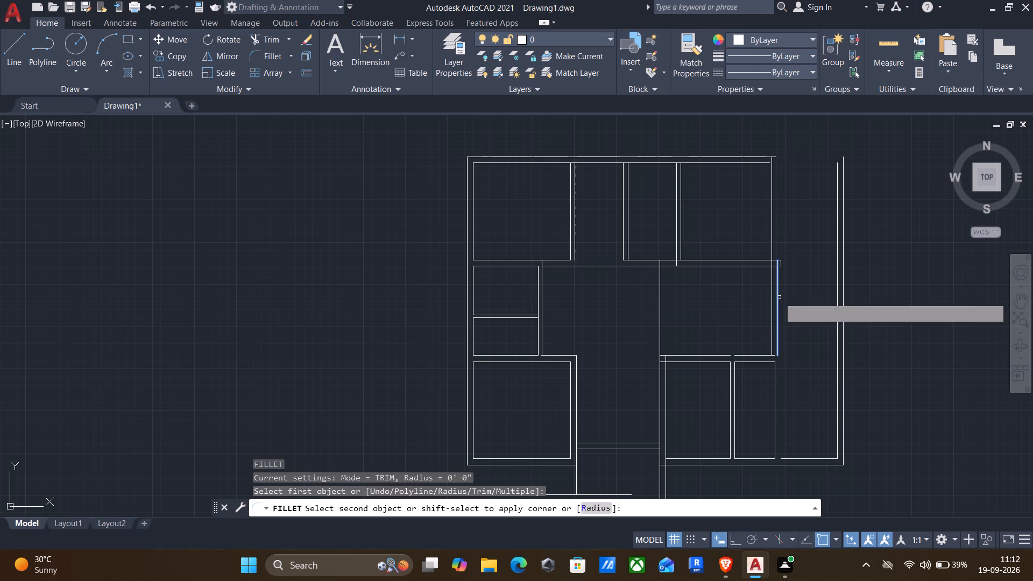
left_click(754, 158)
key("Return")
left_click(749, 164)
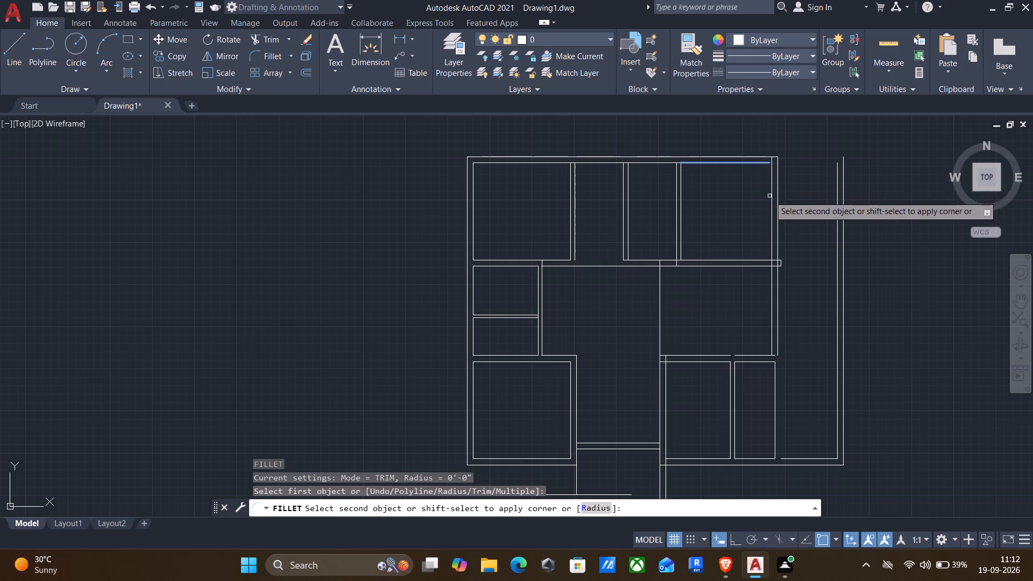
left_click(770, 196)
key("Return")
left_click(770, 202)
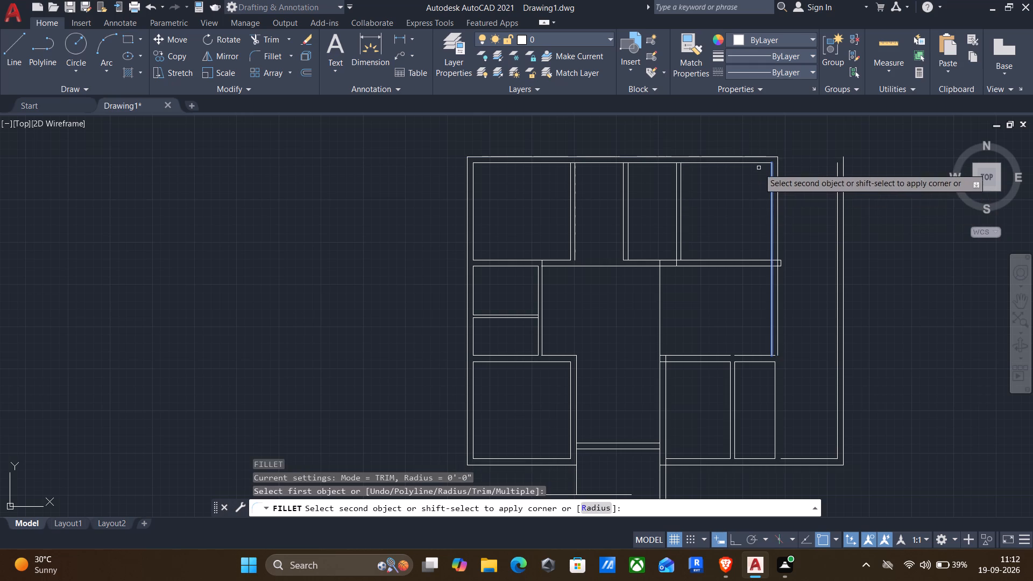
left_click(750, 164)
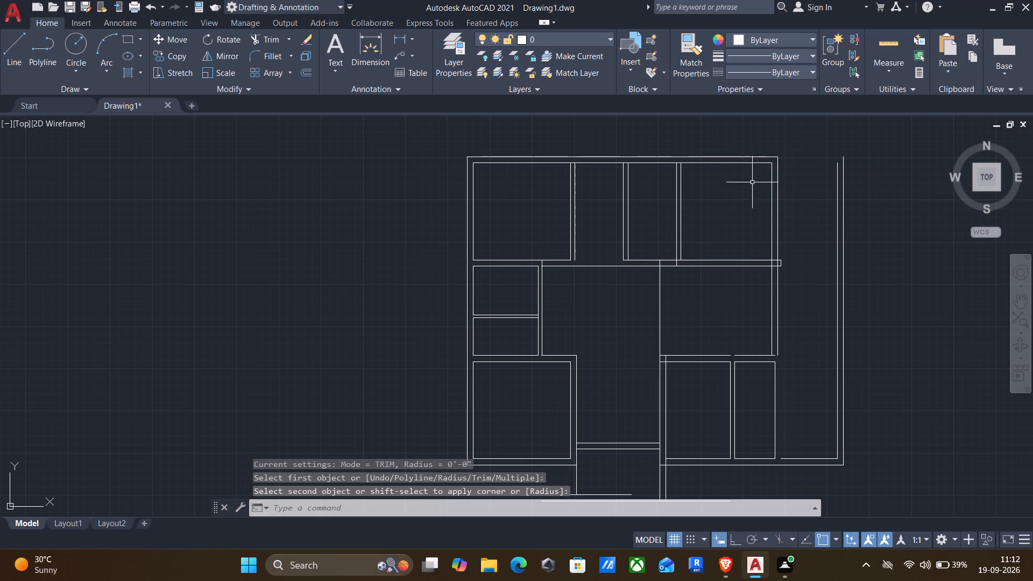
Trim the horizontal partition lines between the top-right and middle-right rooms back to the right wall's inner face.
type("tr")
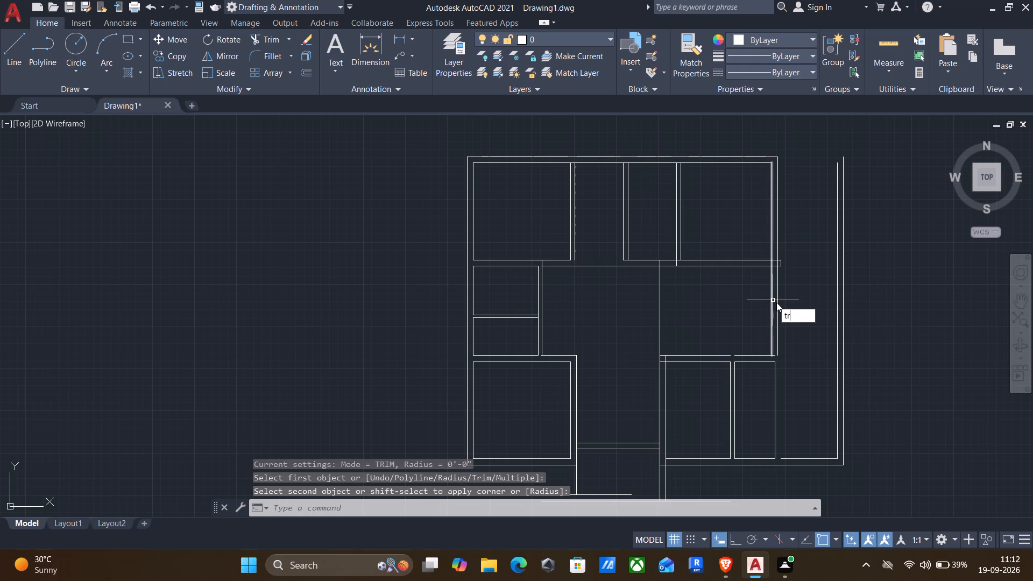
key("Return")
scroll(773, 260, "up", 4)
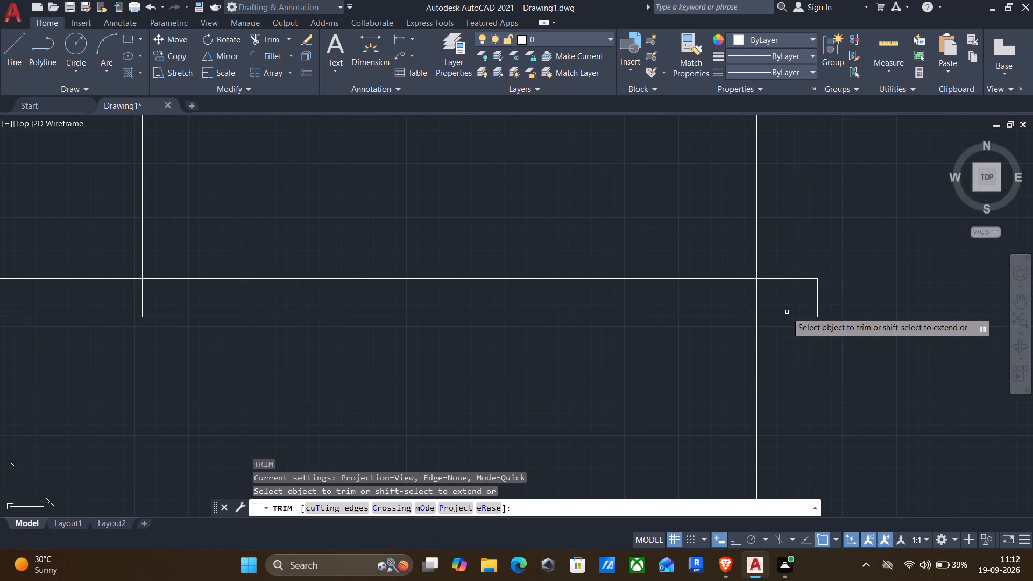
scroll(831, 334, "up", 2)
left_click_drag(799, 316, 822, 230)
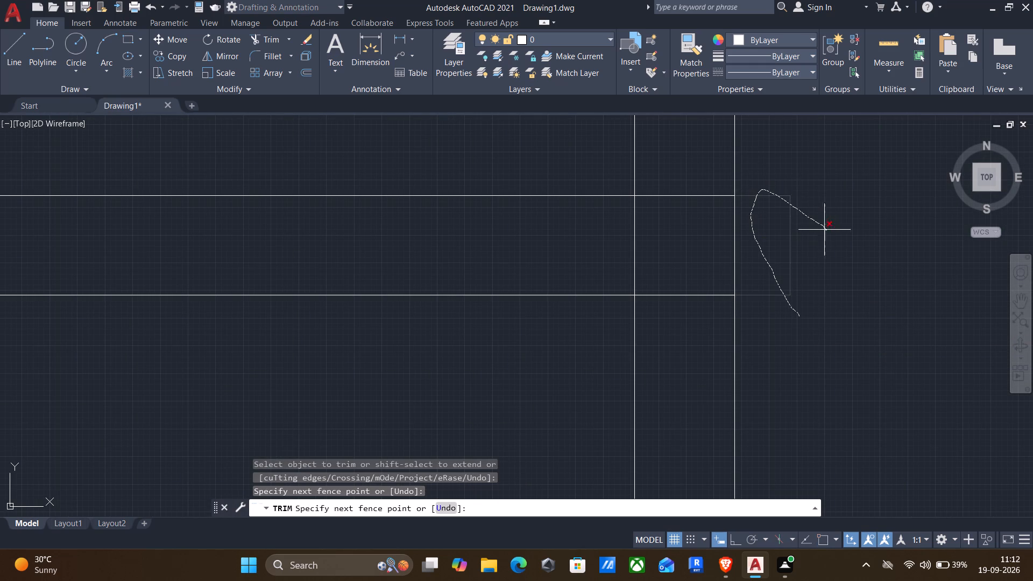
left_click_drag(822, 230, 821, 230)
left_click_drag(685, 169, 670, 264)
left_click_drag(655, 238, 604, 239)
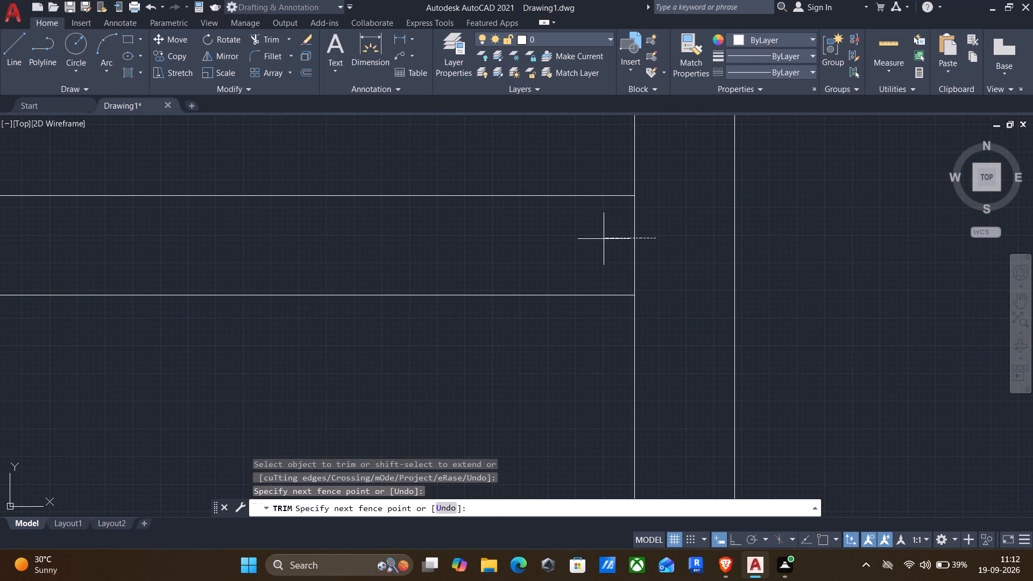
left_click_drag(604, 239, 553, 240)
scroll(554, 243, "down", 4)
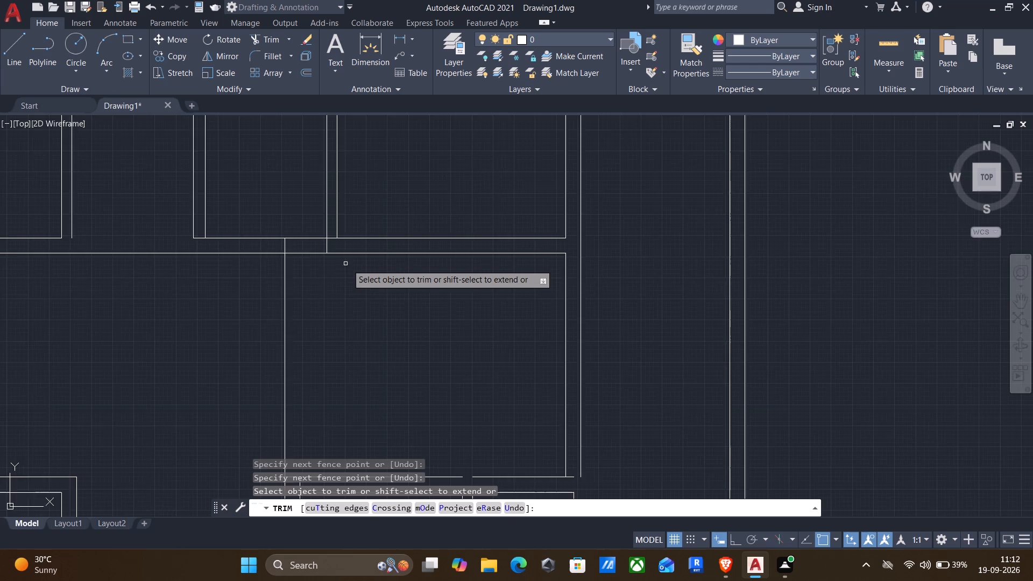
scroll(351, 265, "down", 3)
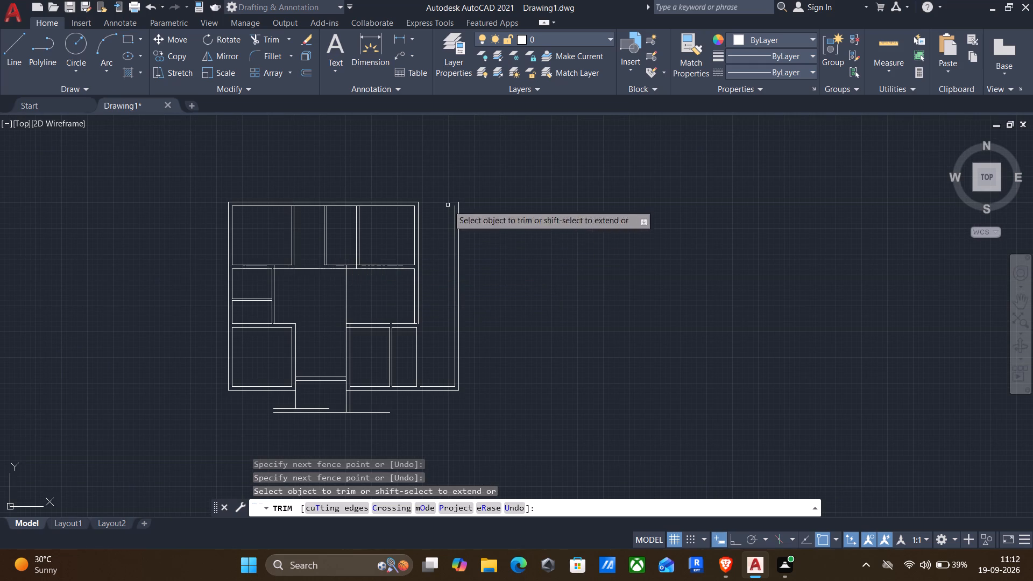
key("Escape")
Measure the top-right room's width and height with the quick measure tool.
left_click(895, 47)
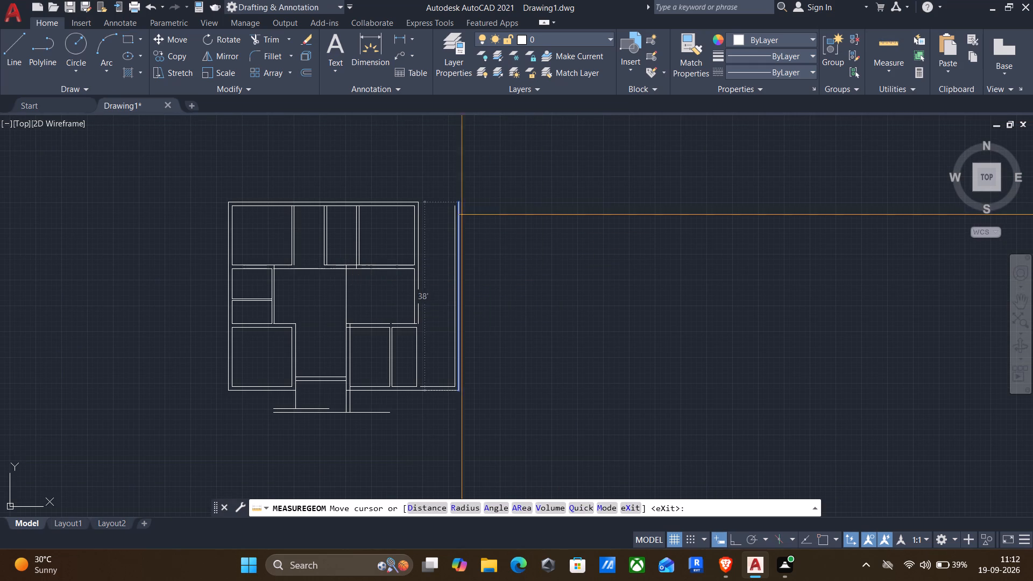
scroll(393, 240, "up", 2)
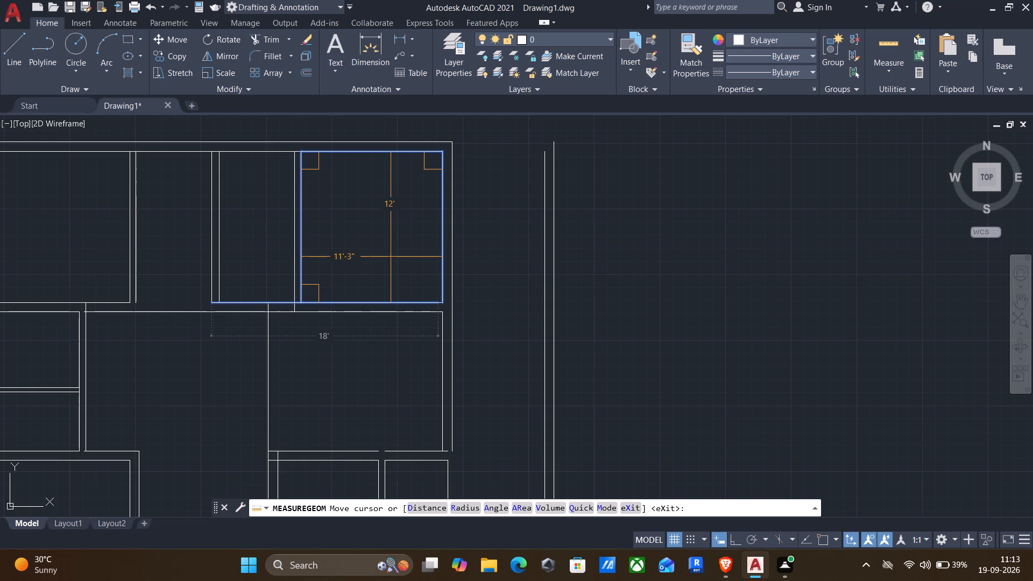
key("Escape")
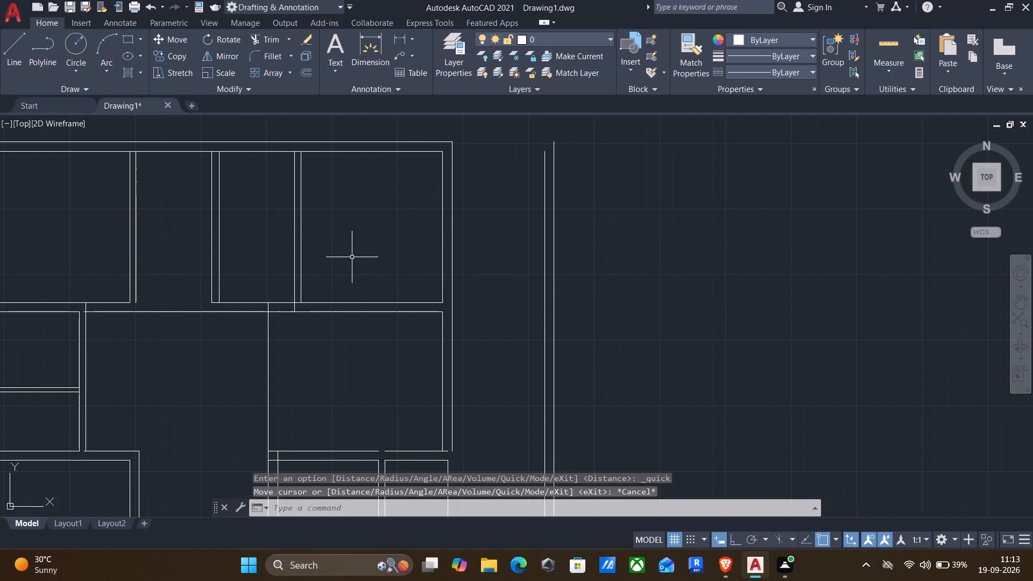
Erase the six vertical partition lines between the top row of rooms.
left_click(344, 256)
left_click(86, 212)
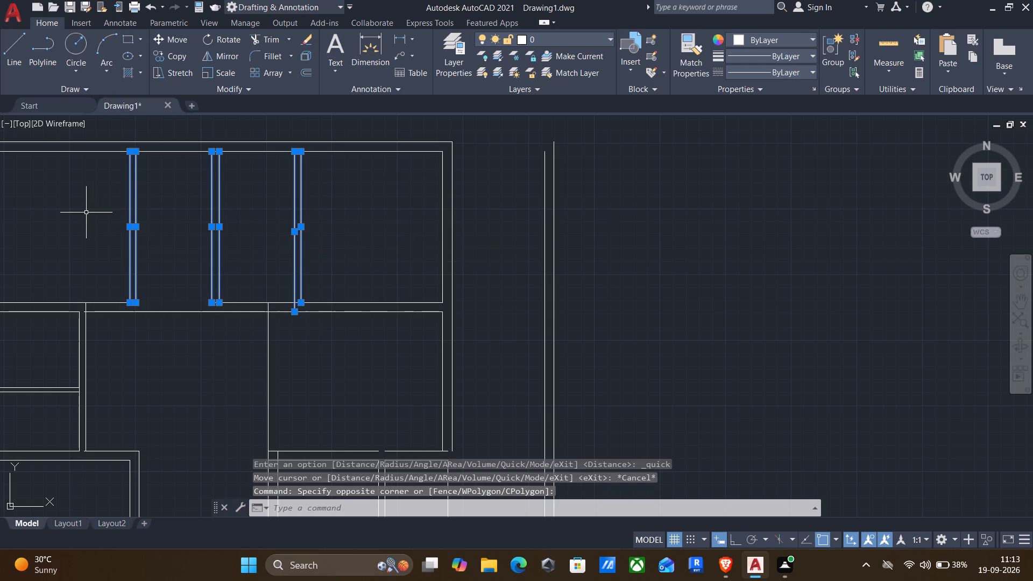
key("Delete")
scroll(144, 220, "down", 2)
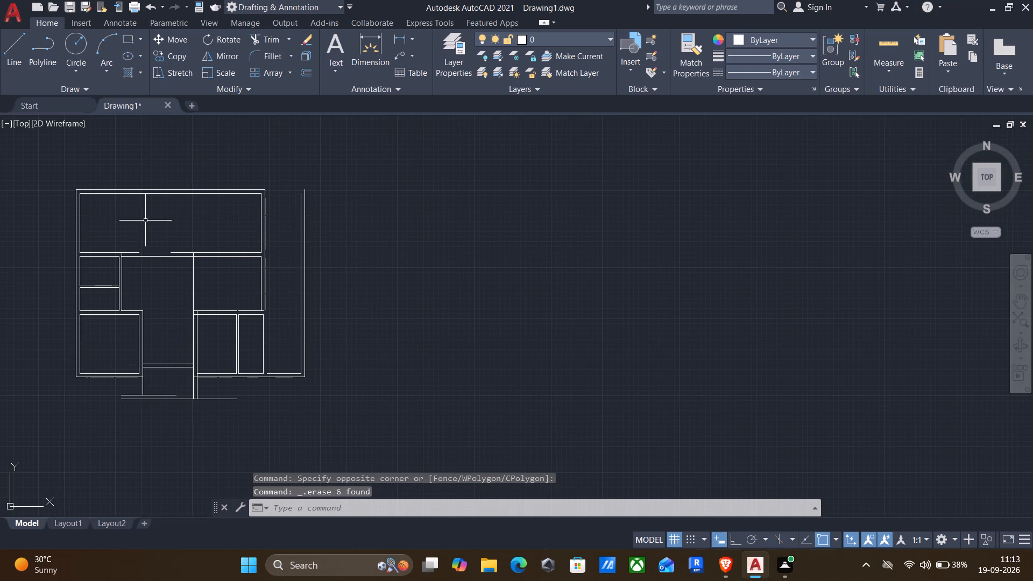
Offset the top-left room's inner left wall line 12' to the right.
key("o")
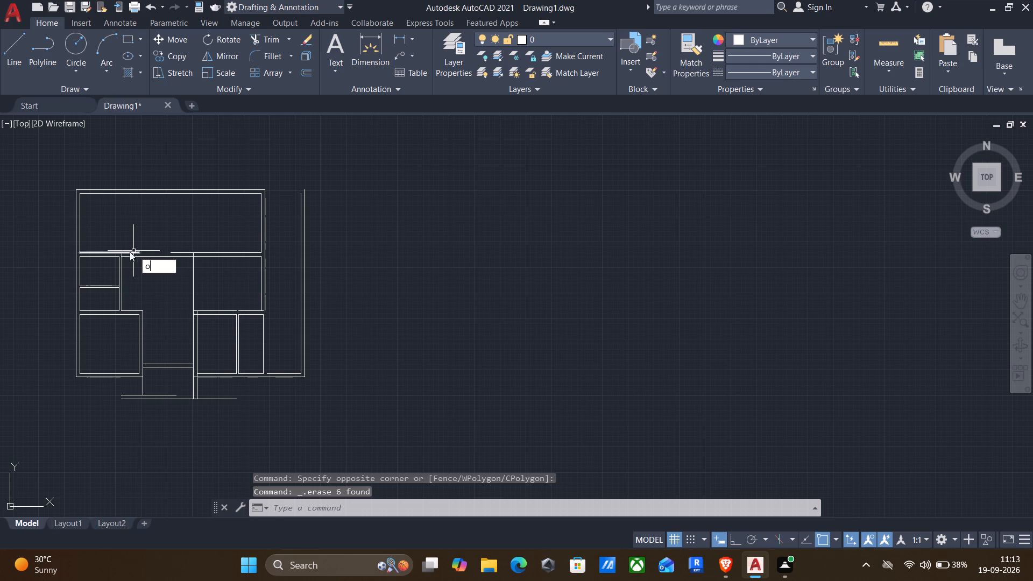
key("Return")
left_click(88, 223)
left_click(123, 223)
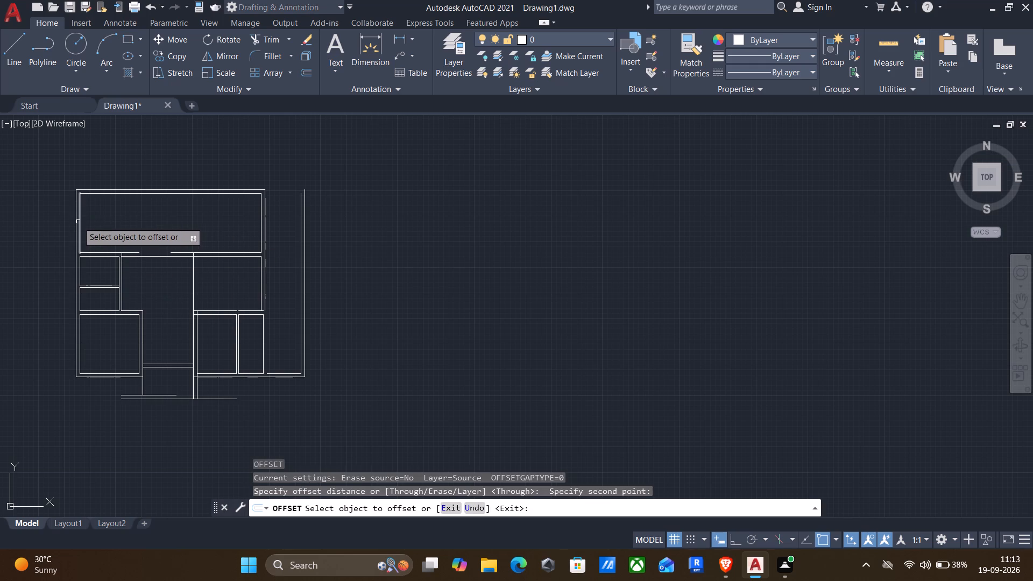
left_click(78, 222)
type("12'")
key("Return")
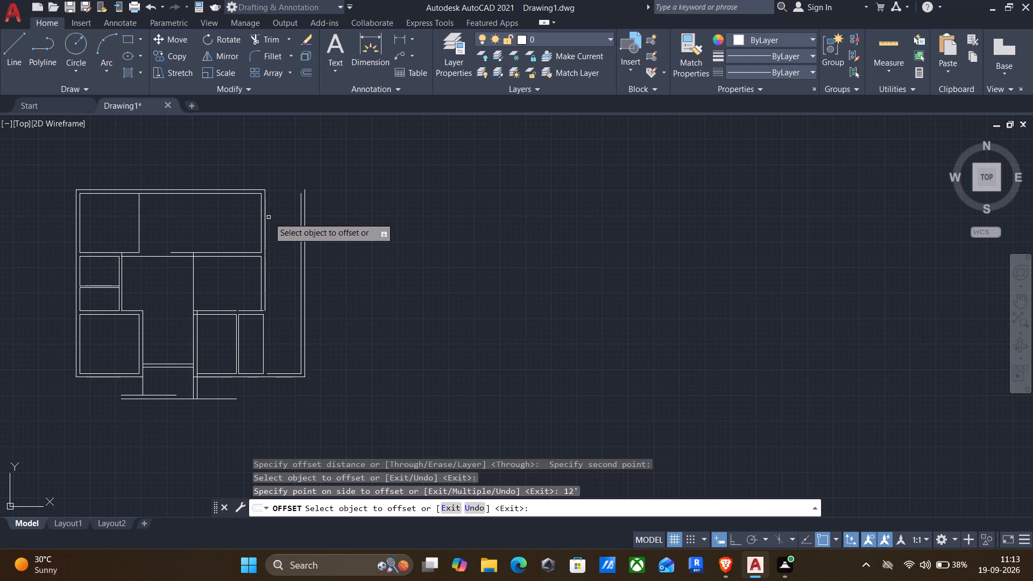
Offset the top-right room's inner right wall line 11' to the left.
left_click(263, 218)
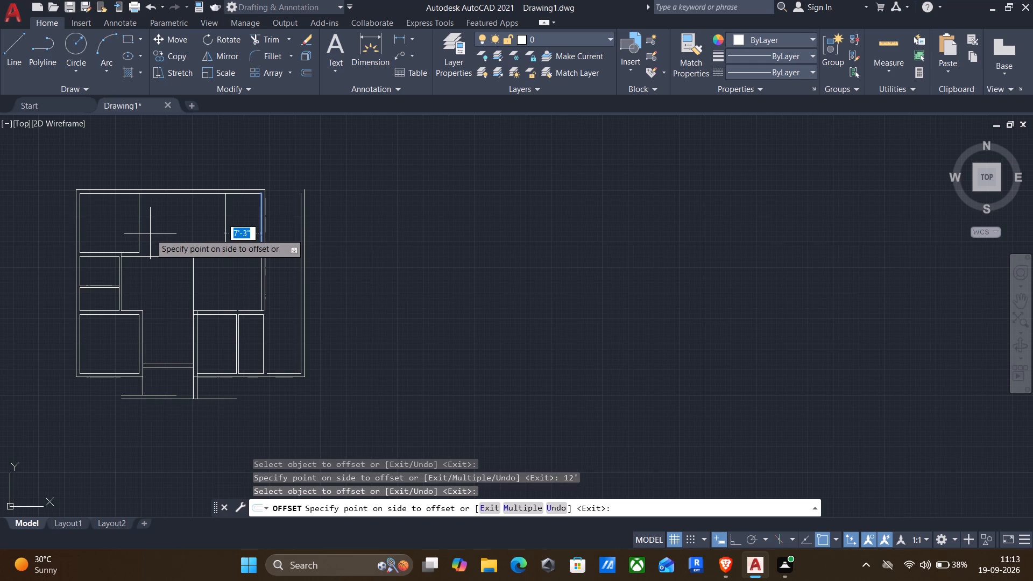
type("11'")
key("Return")
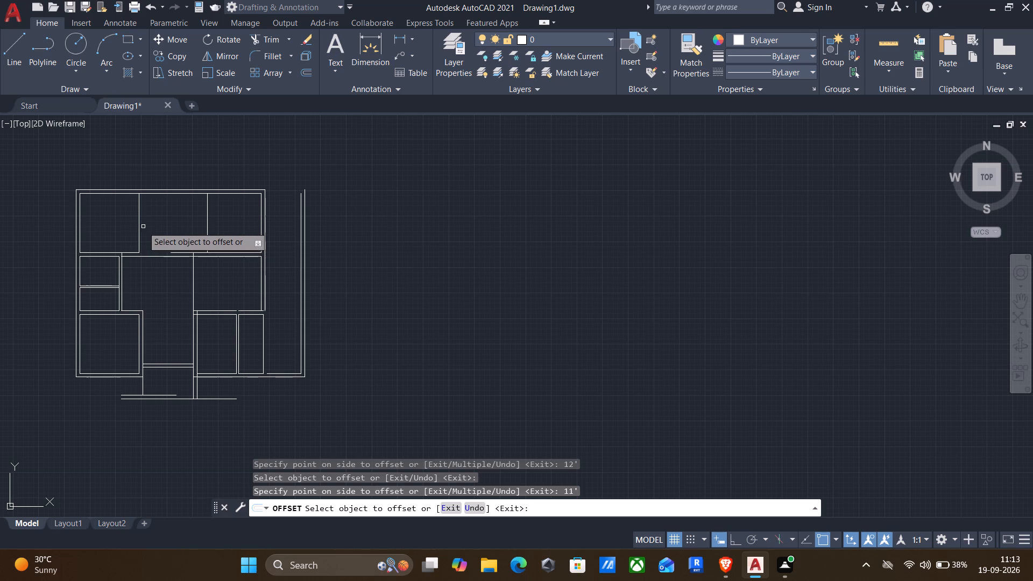
Offset the two new top-row partition lines 9" toward the middle bay to give both partitions thickness.
left_click(139, 216)
type("9\"")
key("Return")
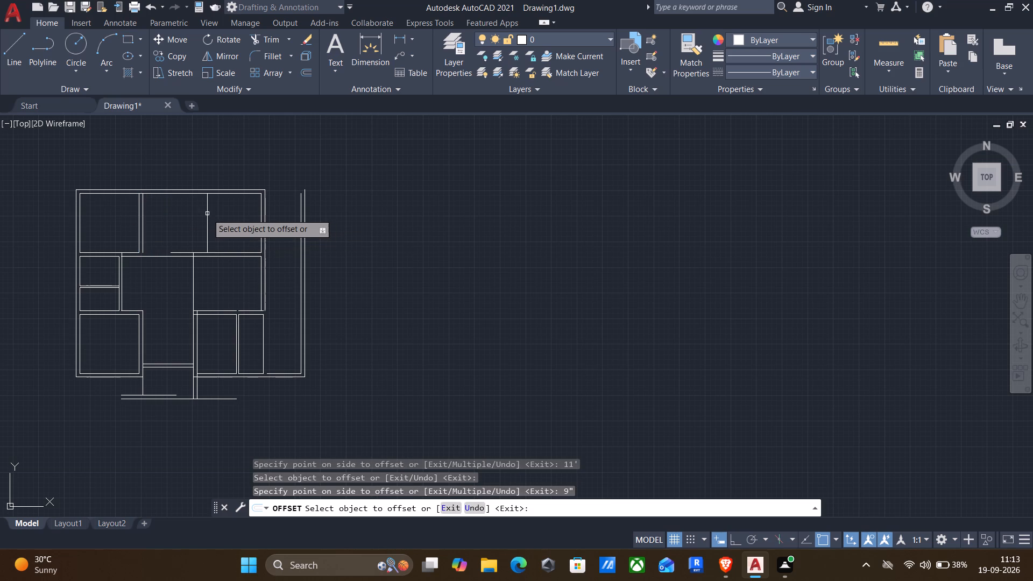
left_click(208, 211)
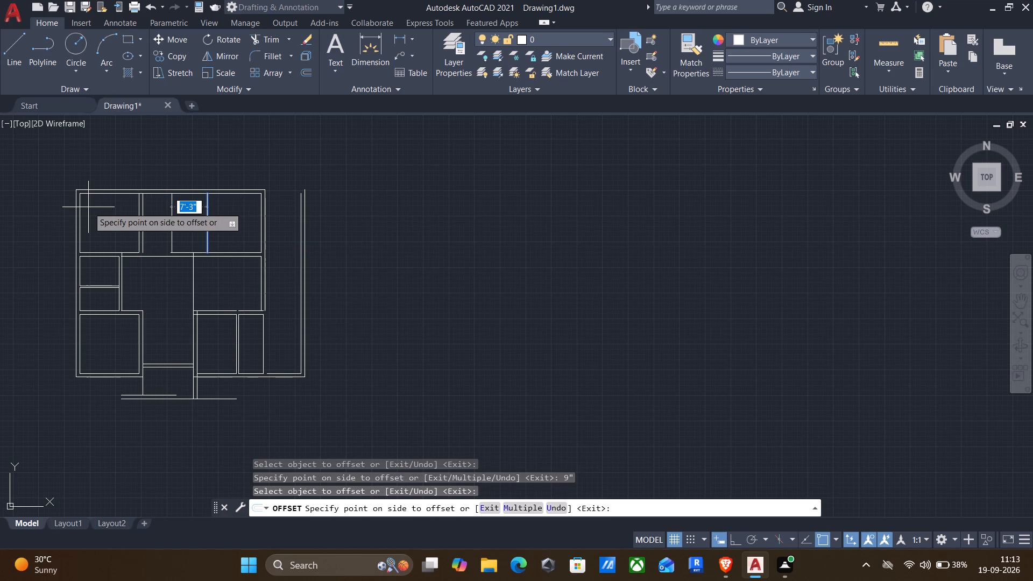
key("9")
key("shift+quotedbl")
key("Return")
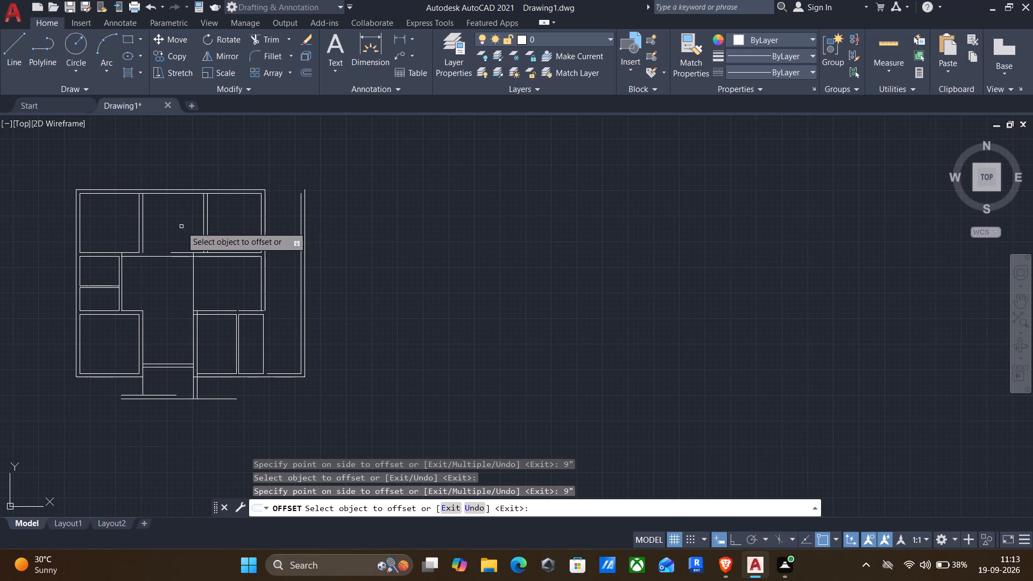
Offset the inner lines of both top-row partitions 6' toward each other across the middle bay.
left_click_drag(202, 232, 195, 232)
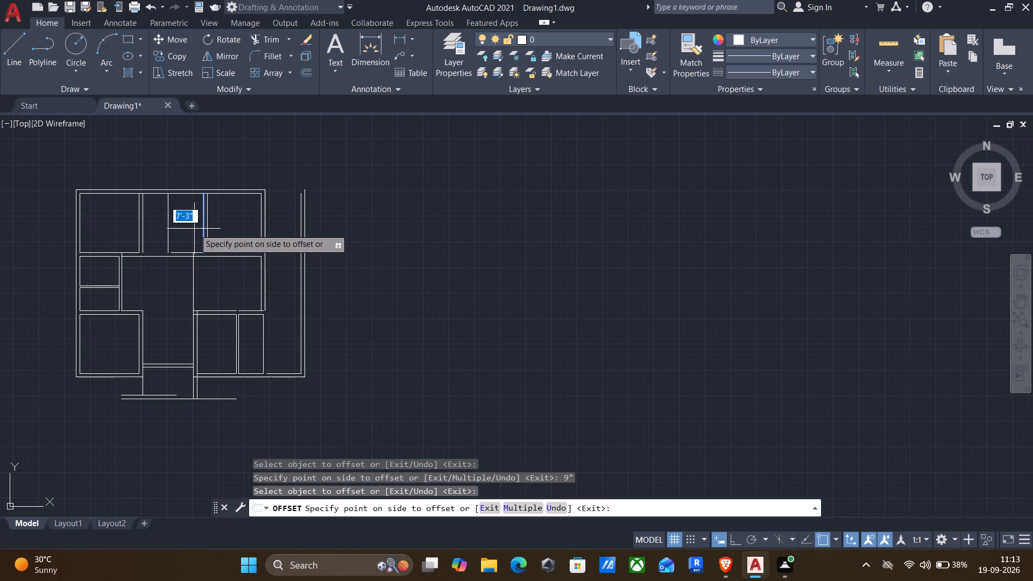
key("Escape")
key("Return")
left_click(196, 227)
left_click(165, 225)
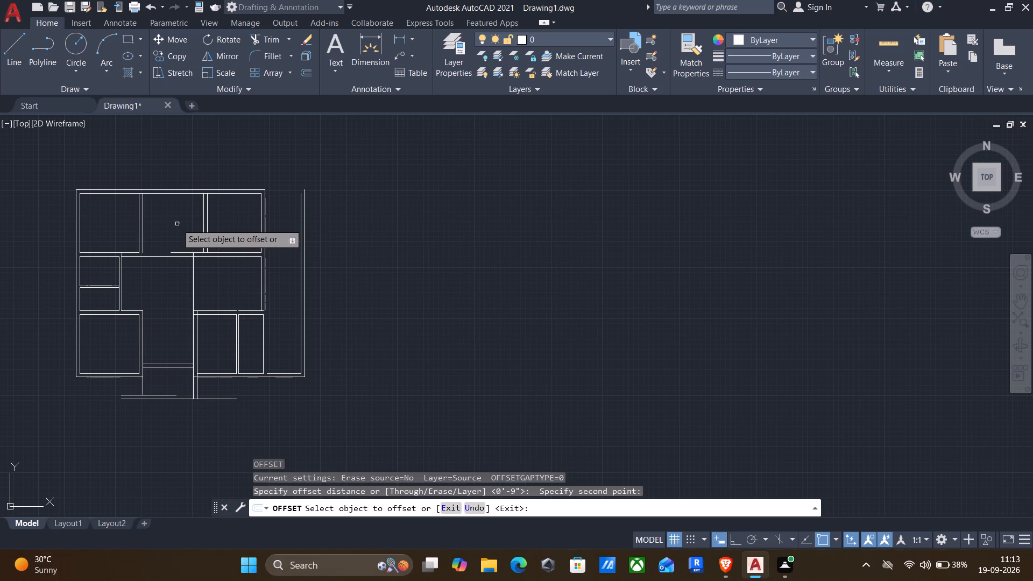
left_click(201, 224)
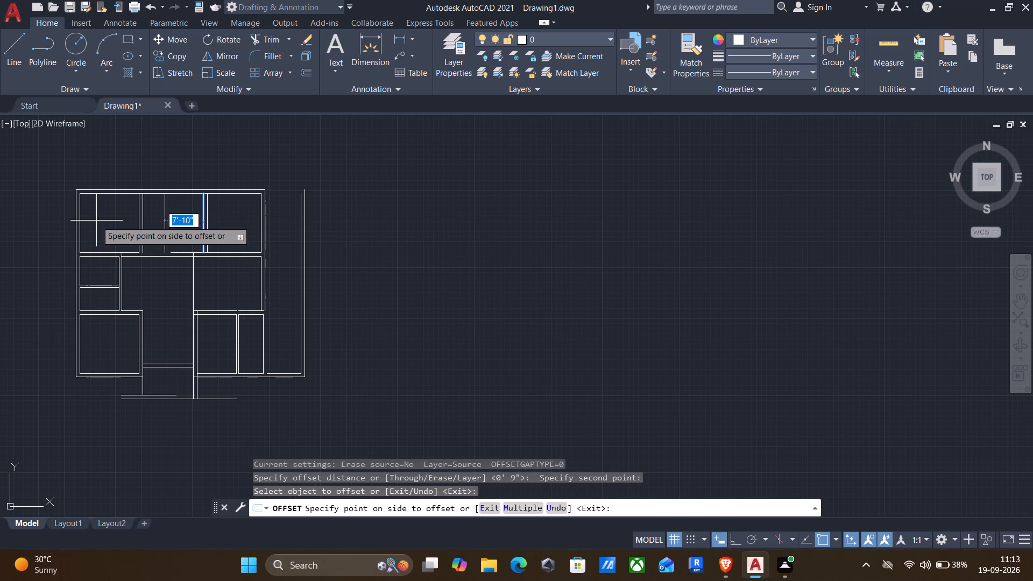
type("6'")
key("Return")
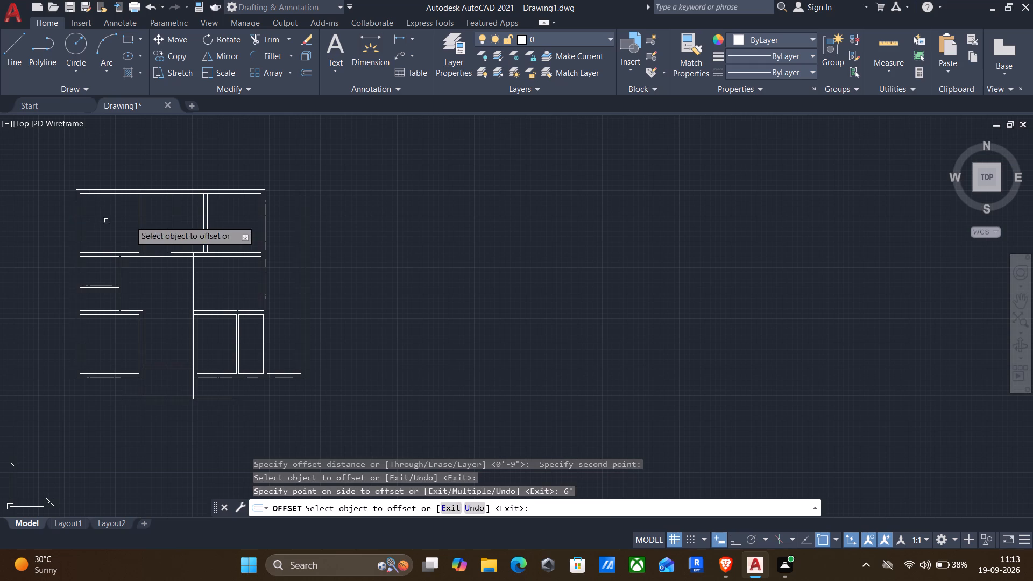
left_click(141, 215)
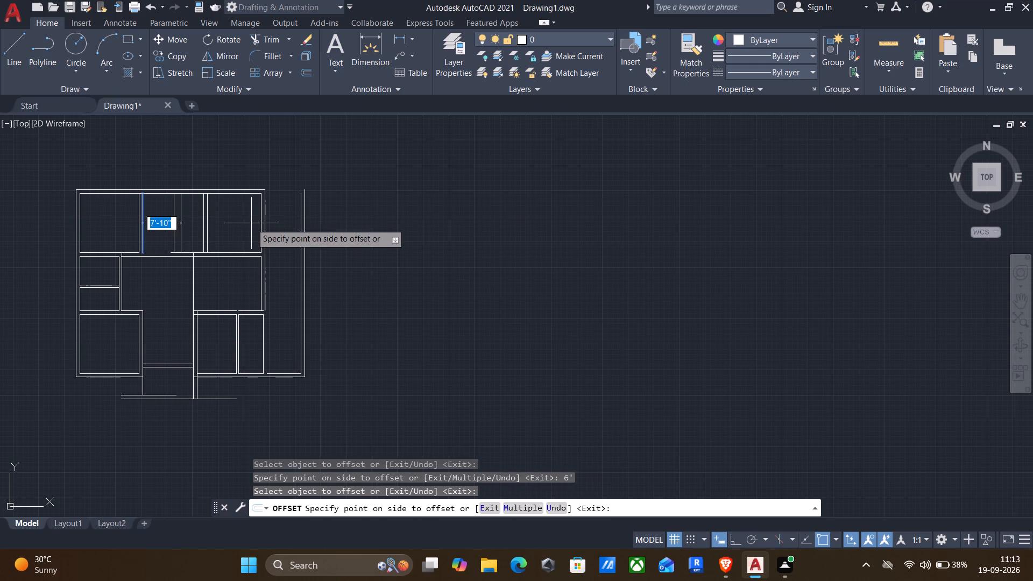
type("6'")
key("Return")
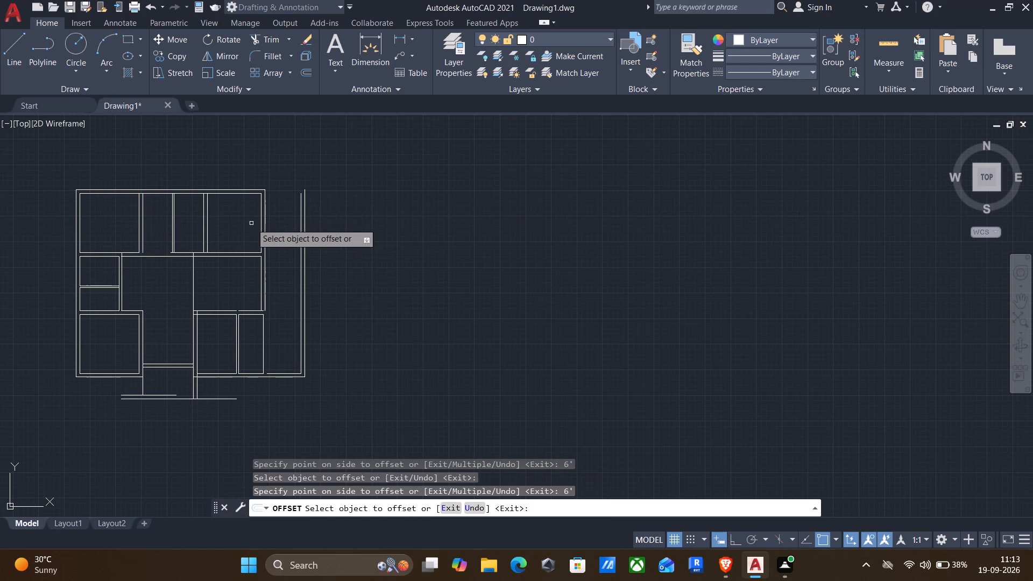
key("Return")
Check the spacing around the two new middle partition lines in the top row with quick measure.
left_click(883, 43)
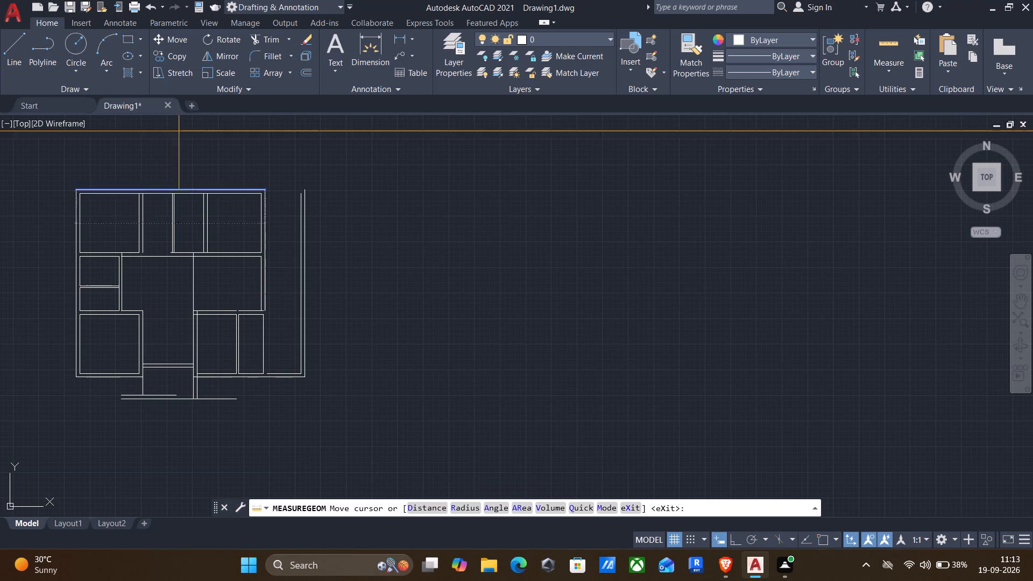
scroll(169, 216, "up", 4)
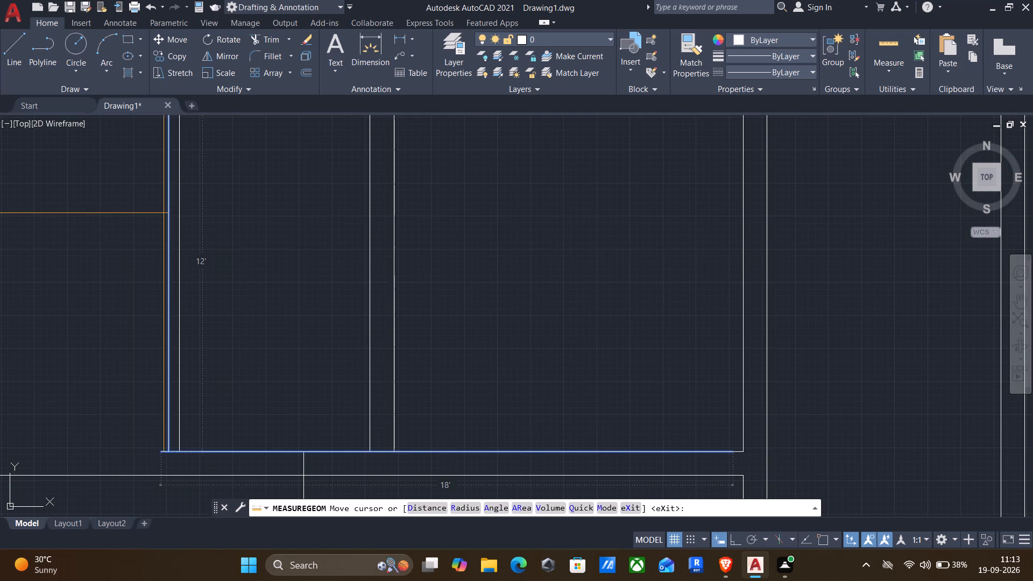
key("Escape")
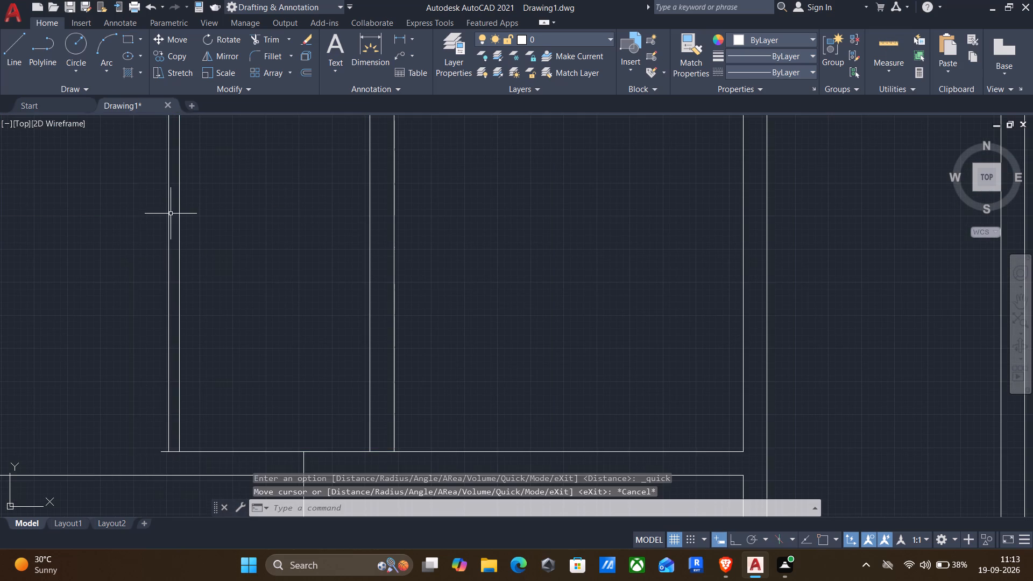
Measure the central area's width and height below the top-row rooms with quick measure.
scroll(174, 218, "down", 2)
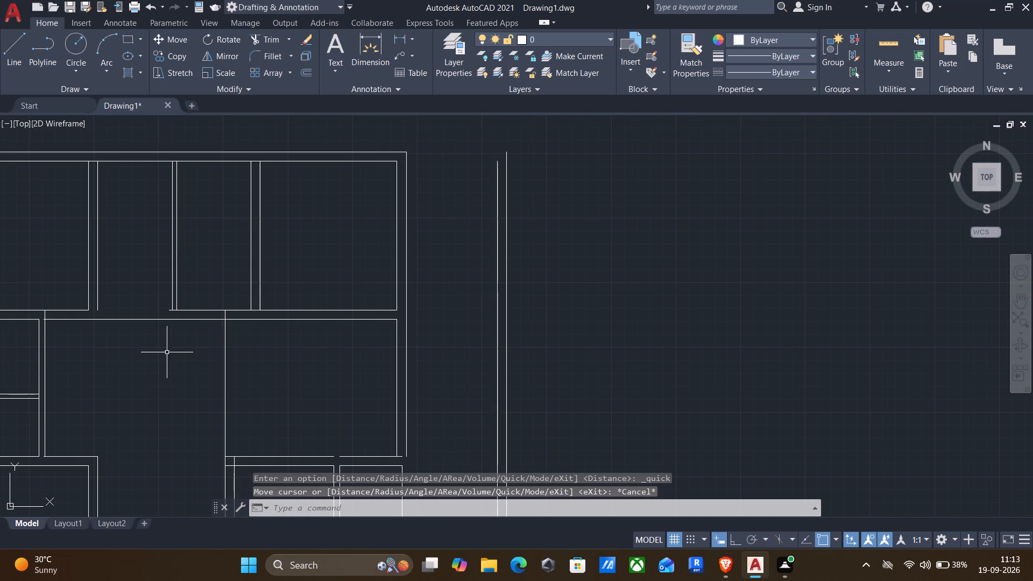
scroll(165, 352, "down", 1)
middle_click_drag(145, 360, 252, 320)
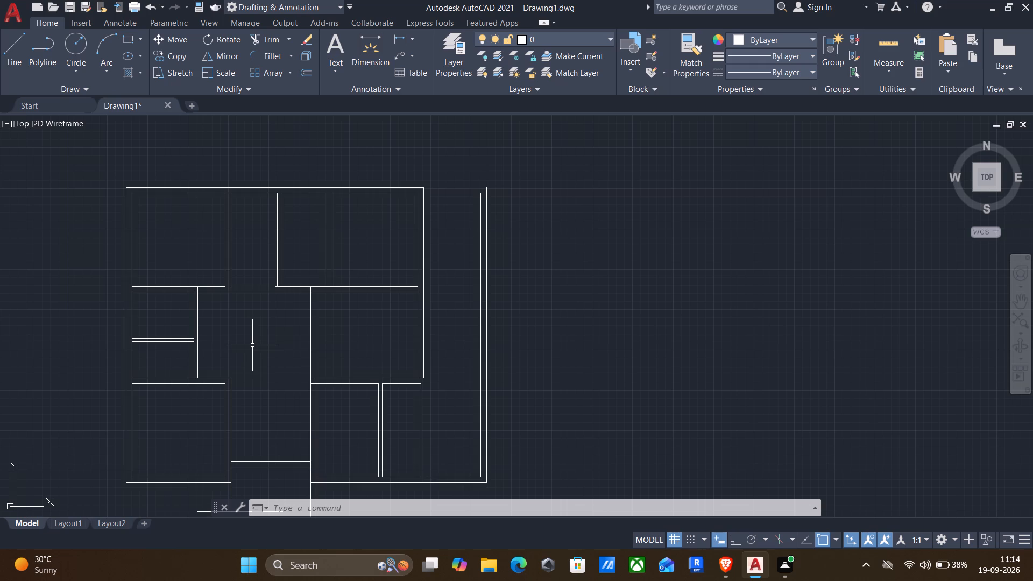
scroll(303, 323, "down", 2)
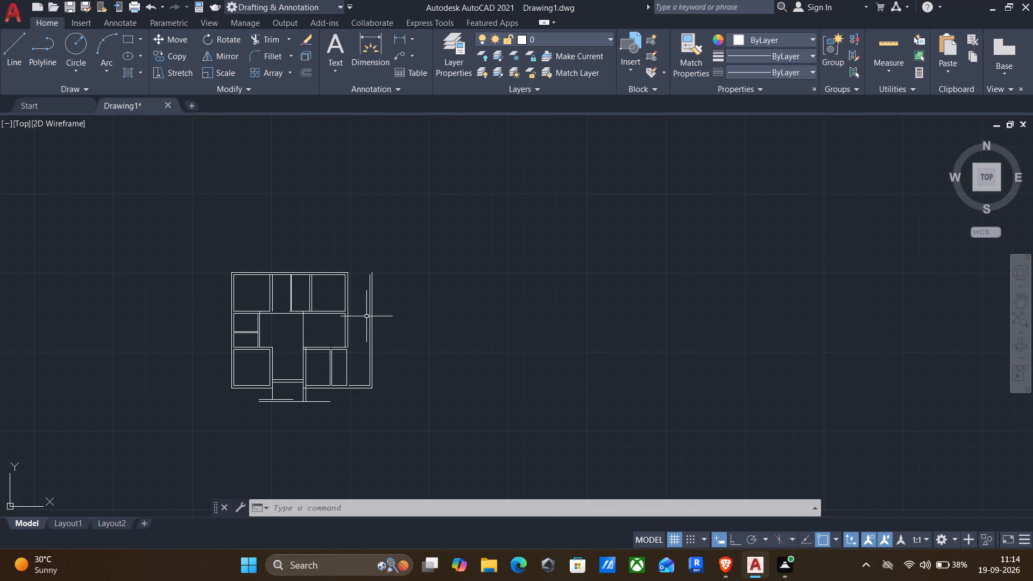
scroll(399, 305, "up", 1)
middle_click_drag(228, 374, 438, 312)
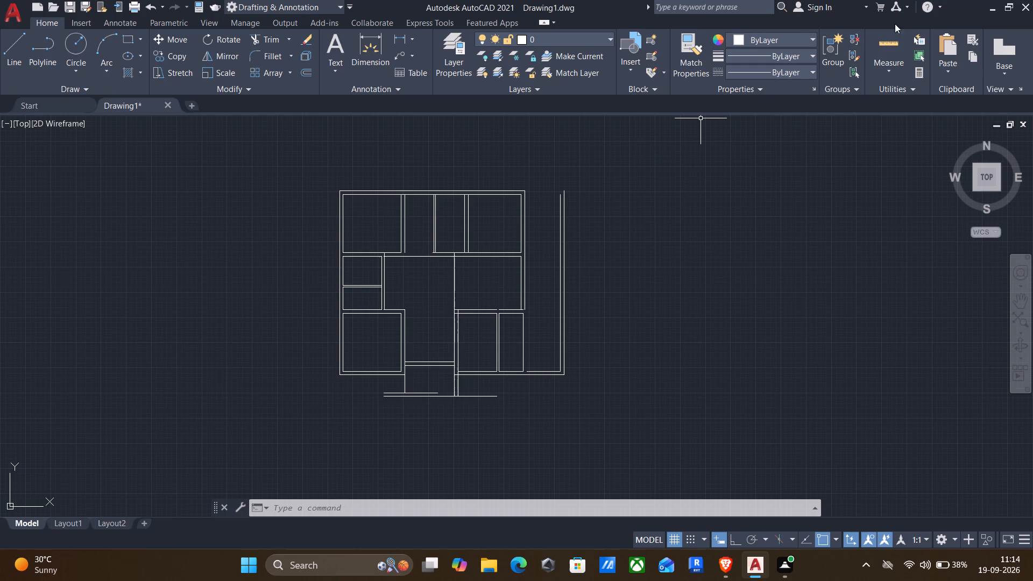
left_click(887, 41)
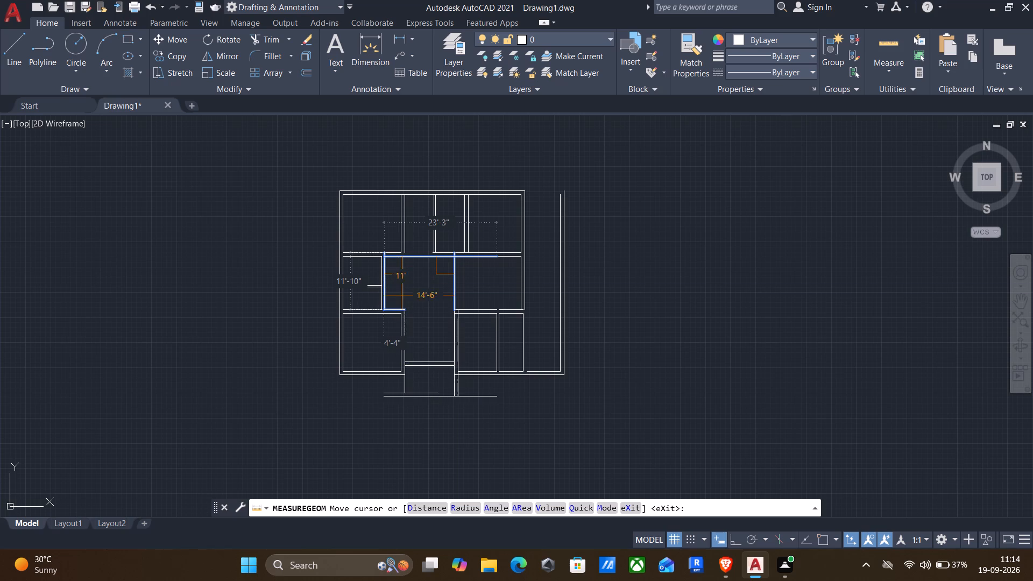
key("Escape")
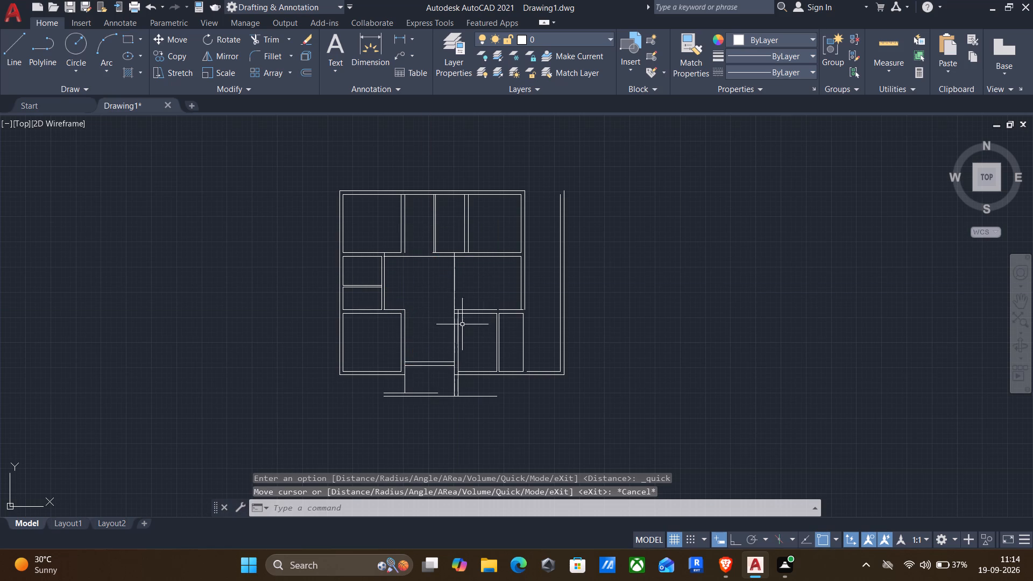
Erase the three vertical partition lines in the bottom-right rooms.
scroll(526, 350, "up", 1)
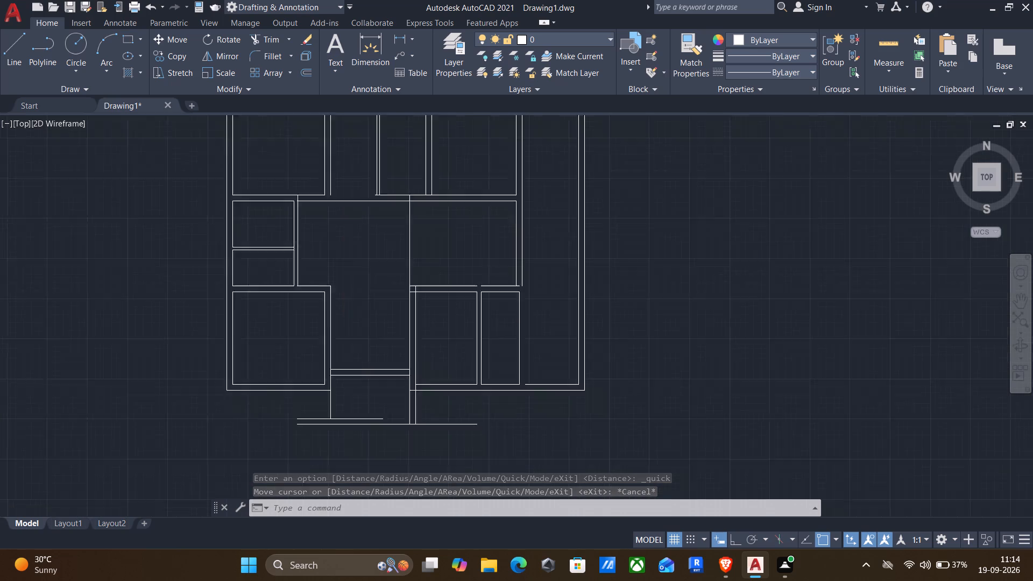
scroll(527, 350, "up", 1)
left_click(529, 350)
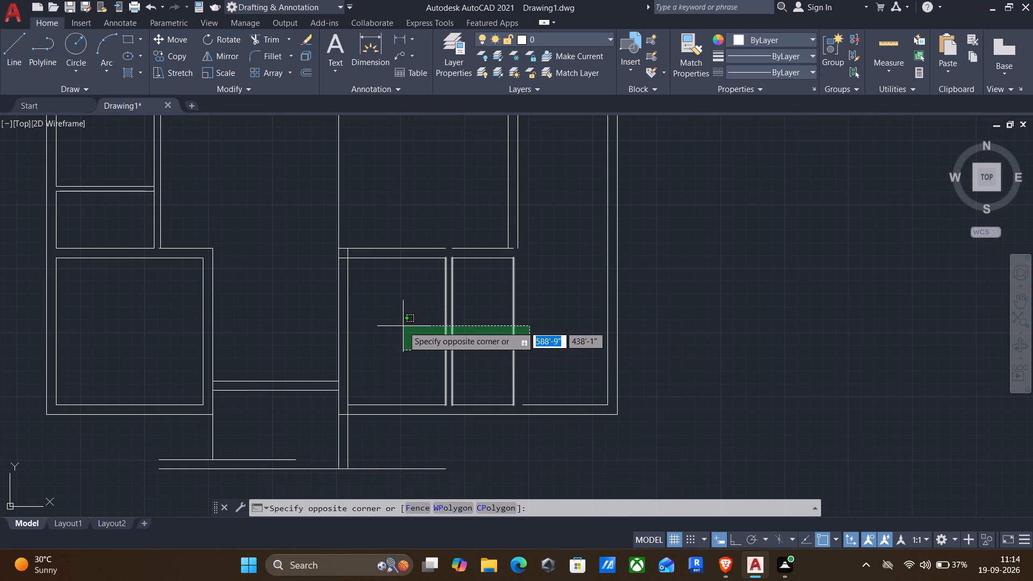
left_click(390, 324)
key("Delete")
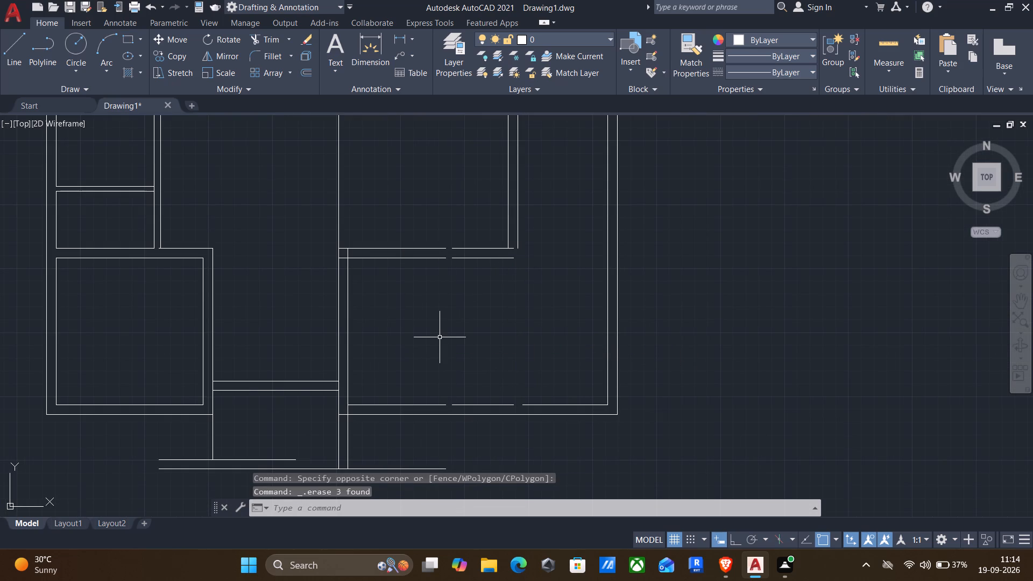
Extend the bottom-right area's horizontal wall lines across their gaps and the right wall's vertical lines downward to the next wall lines.
type("ex")
key("Return")
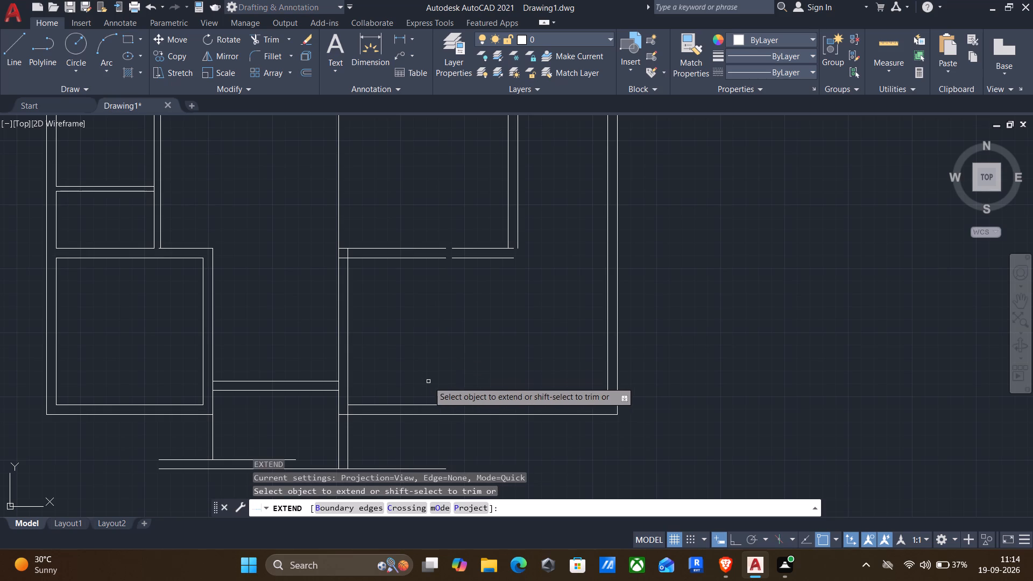
left_click(407, 405)
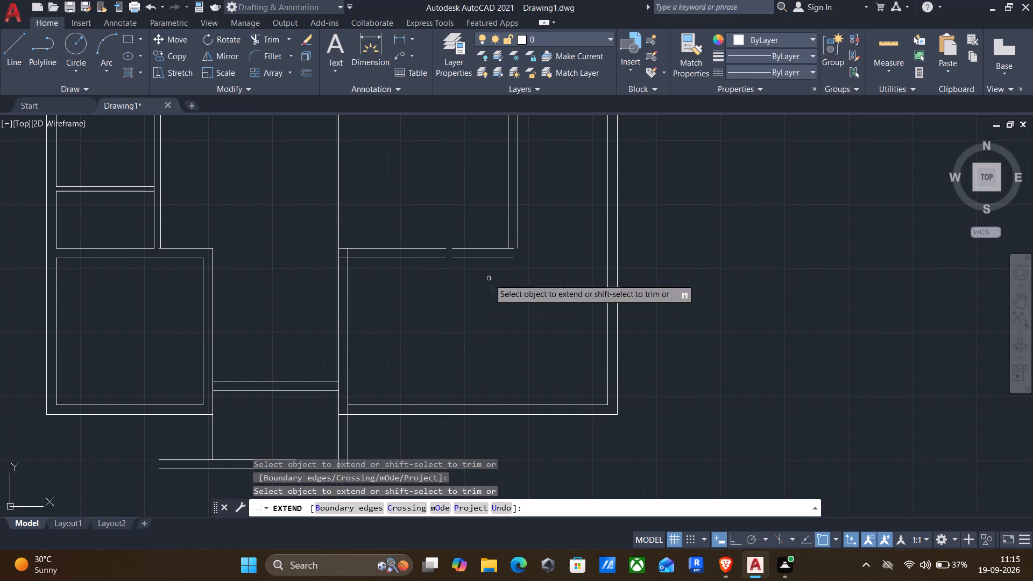
left_click_drag(547, 215, 467, 207)
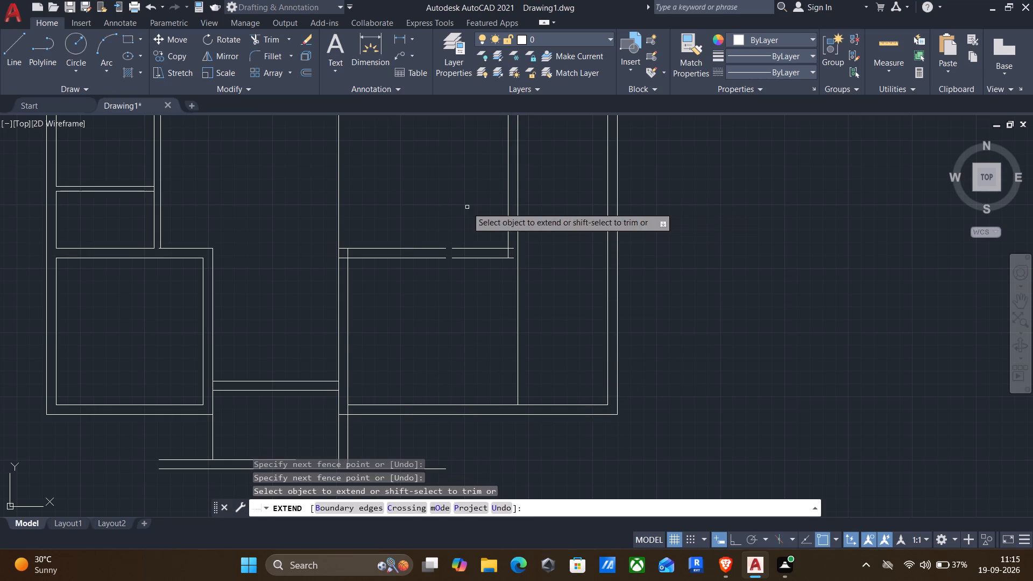
left_click_drag(454, 280, 465, 216)
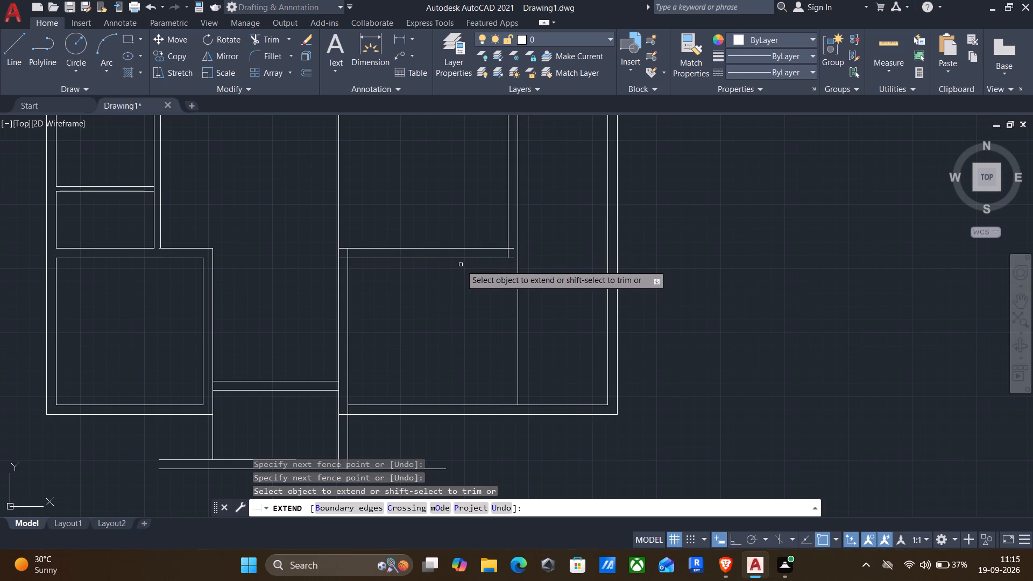
left_click_drag(461, 265, 458, 190)
key("Escape")
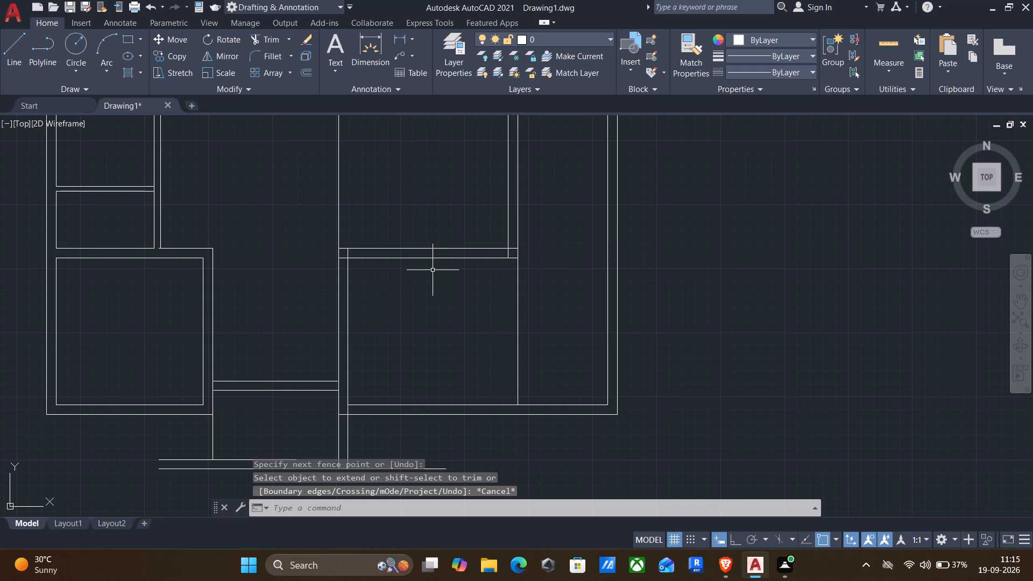
Offset the extended outer right wall line of the room block 9" inward.
scroll(436, 284, "down", 2)
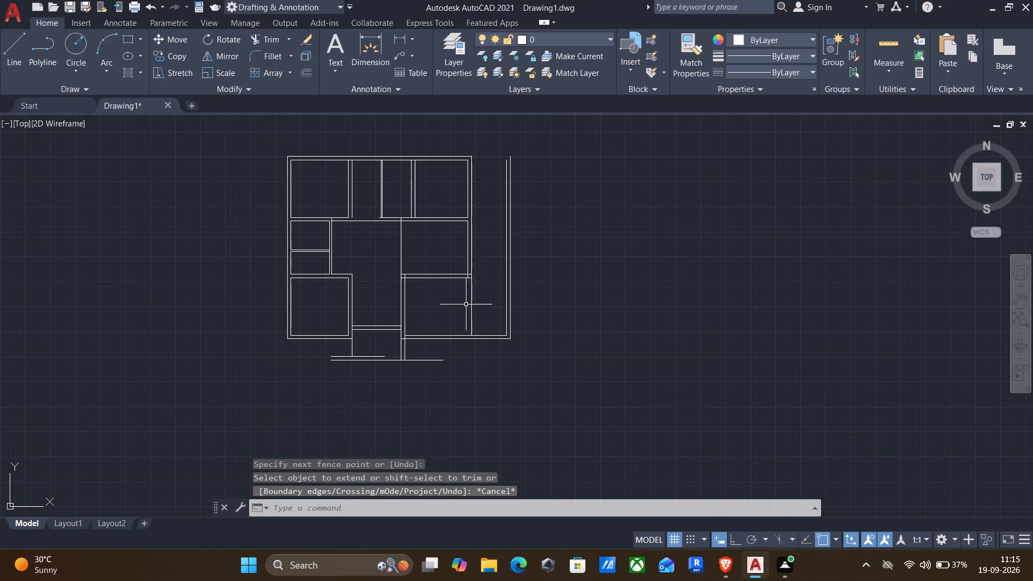
key("o")
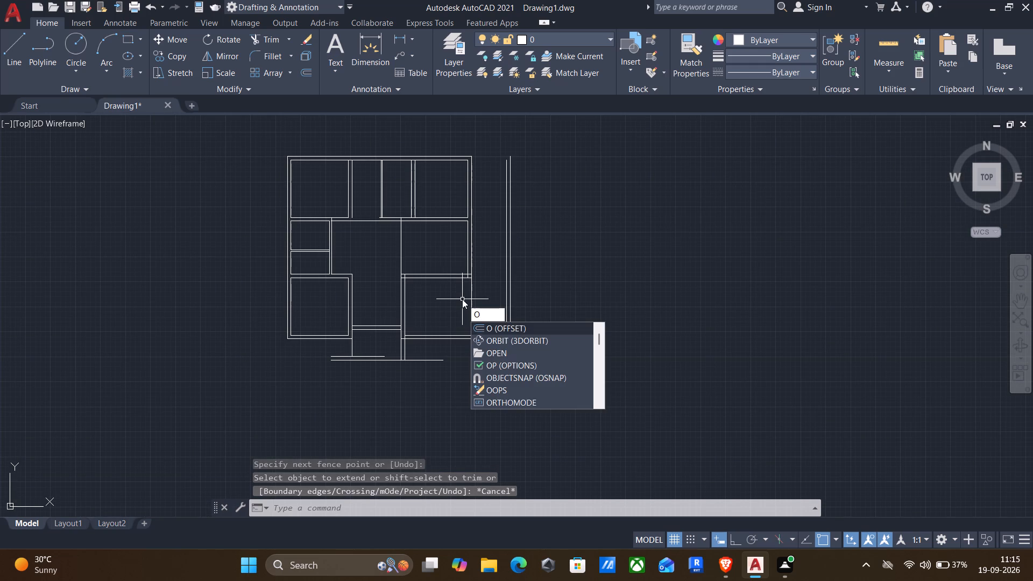
key("Return")
left_click(472, 299)
left_click(443, 308)
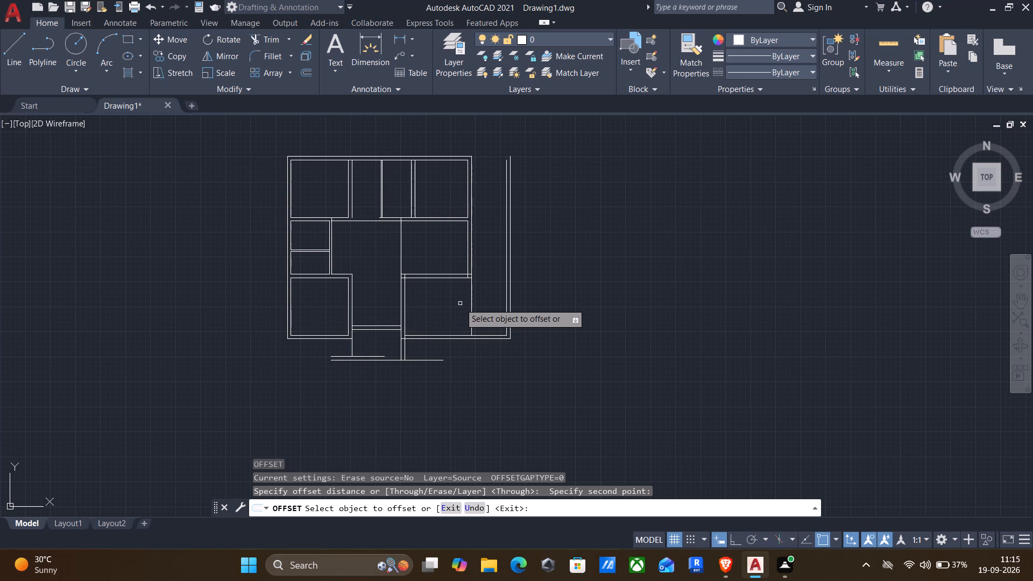
left_click(470, 303)
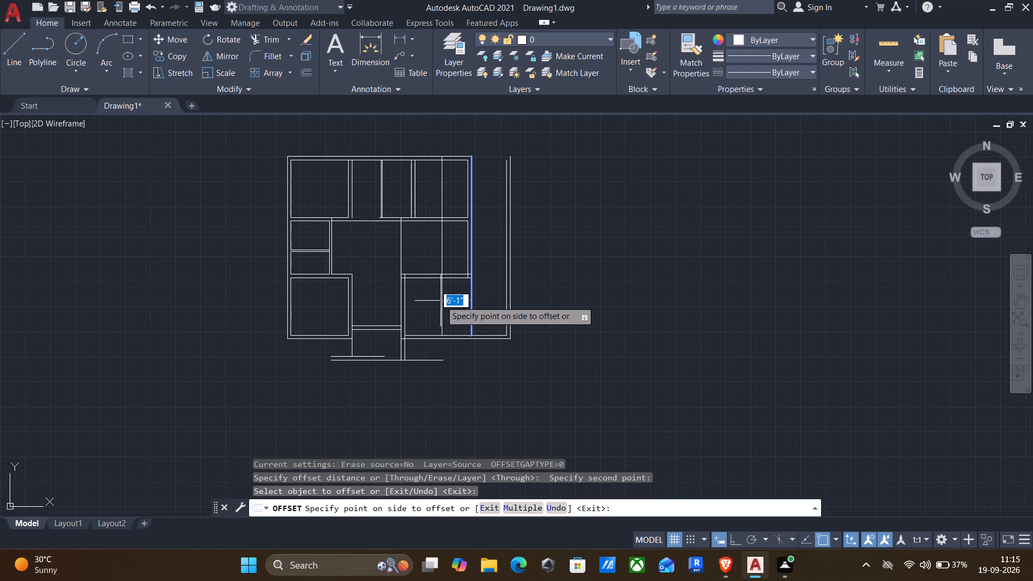
key("5")
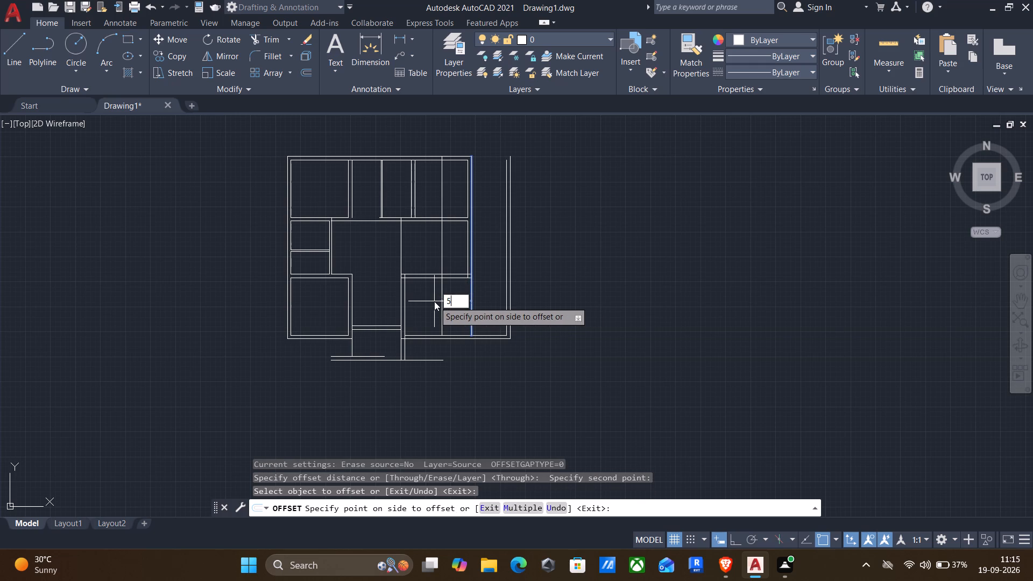
key("BackSpace")
type("9\"")
key("Return")
Offset the new inner right wall line 5' to the left in the bottom-right room.
left_click(466, 296)
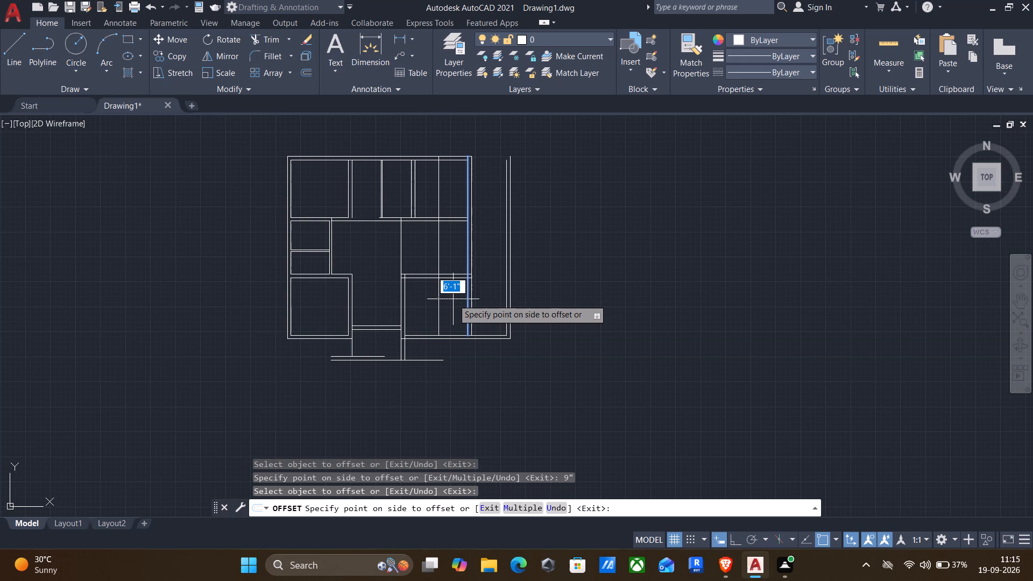
type("5'")
key("Return")
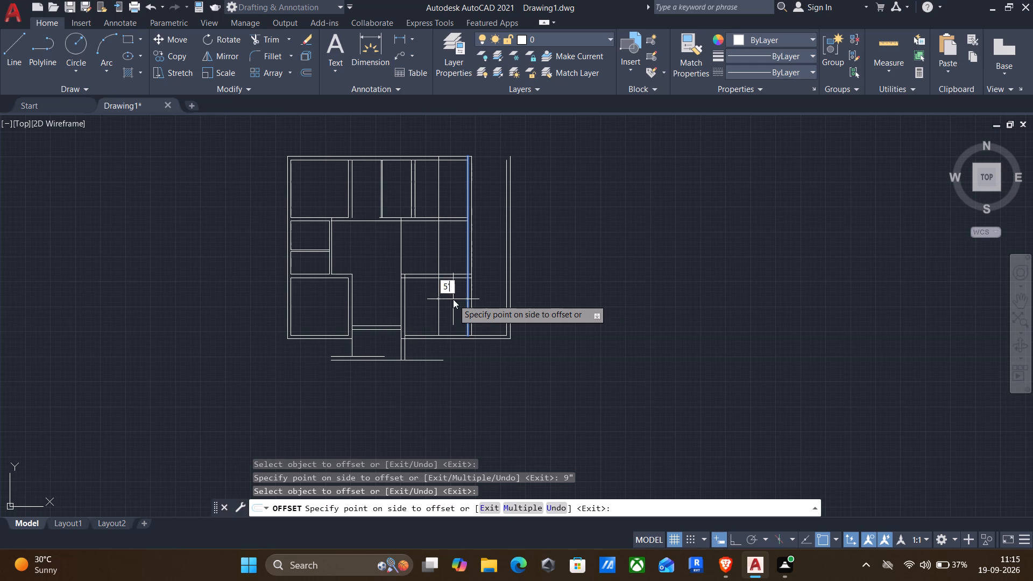
Offset the new vertical partition line in the bottom-right rooms 5" to the left.
left_click(445, 298)
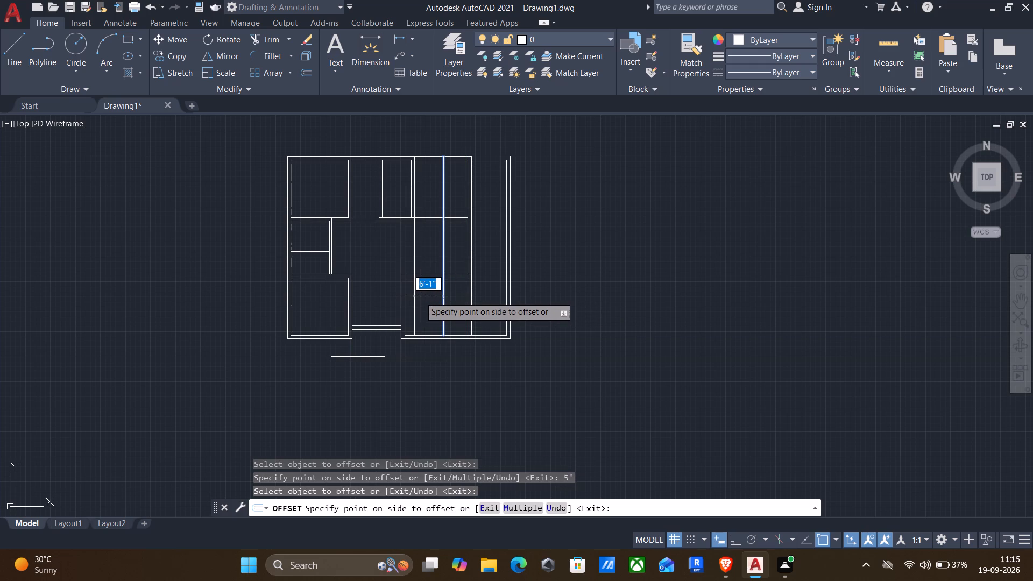
key("5")
key("shift+quotedbl")
key("Return")
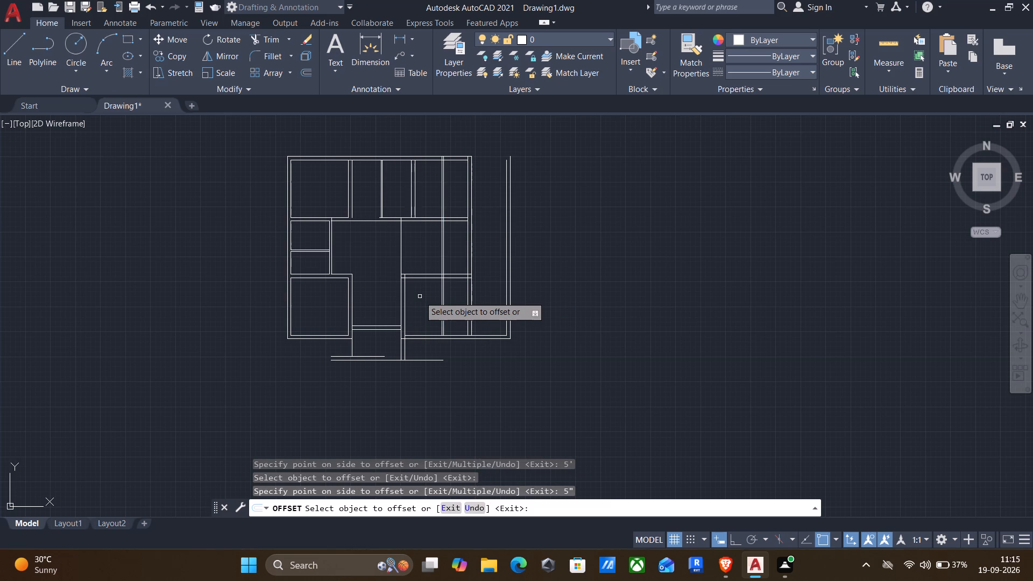
Offset the left line of the new 5" partition 8' to the left across the bottom-right room.
scroll(437, 318, "up", 3)
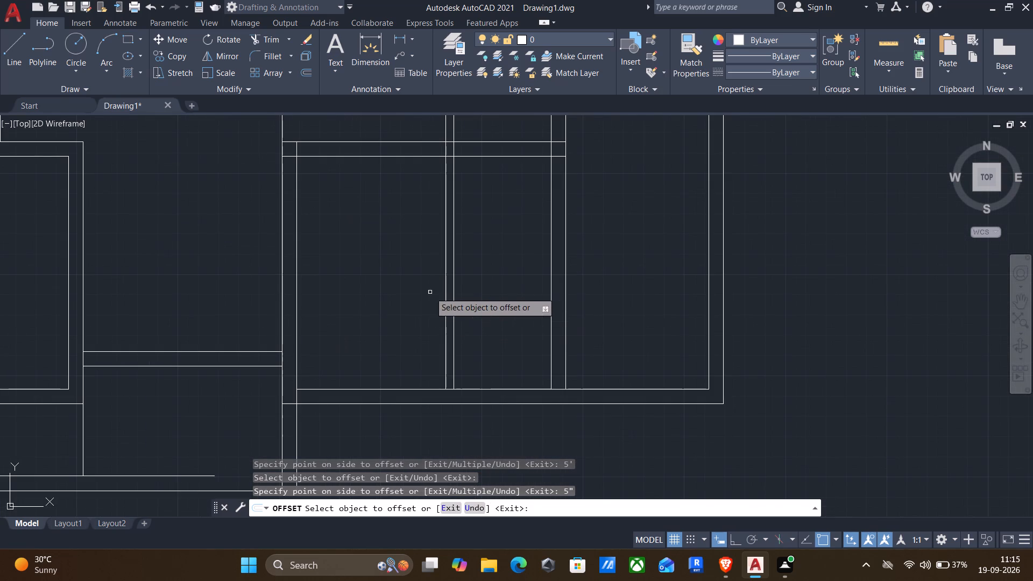
left_click(444, 296)
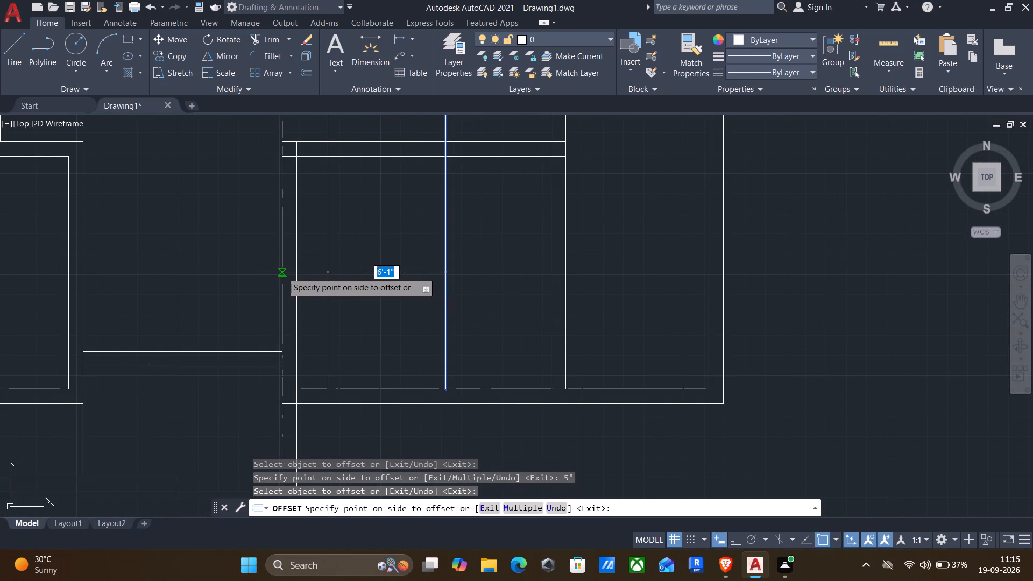
type("8'")
key("Return")
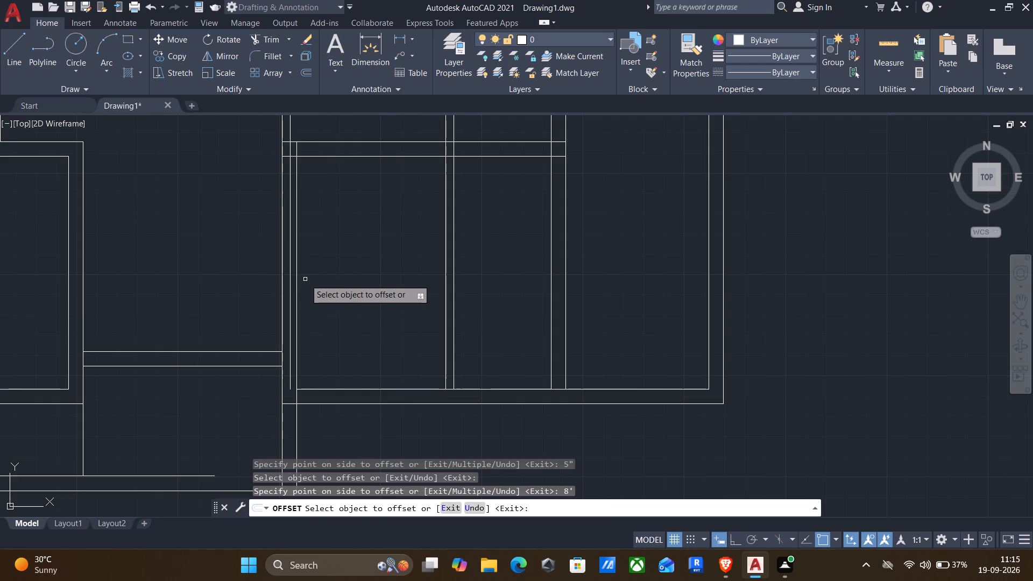
key("Escape")
Erase the old inner left wall line of the bottom-right room beside the new 8' offset line.
left_click(295, 302)
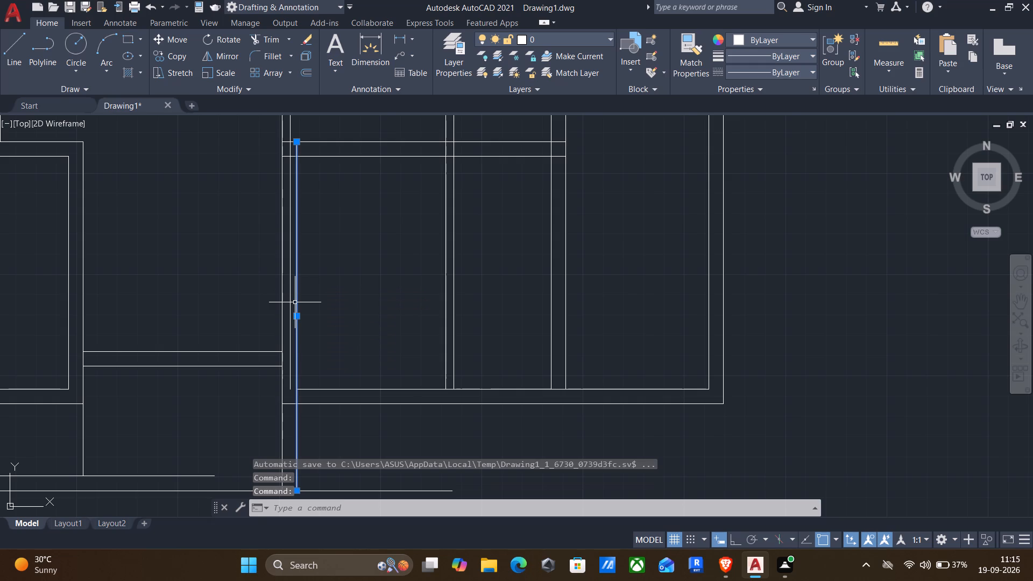
key("Delete")
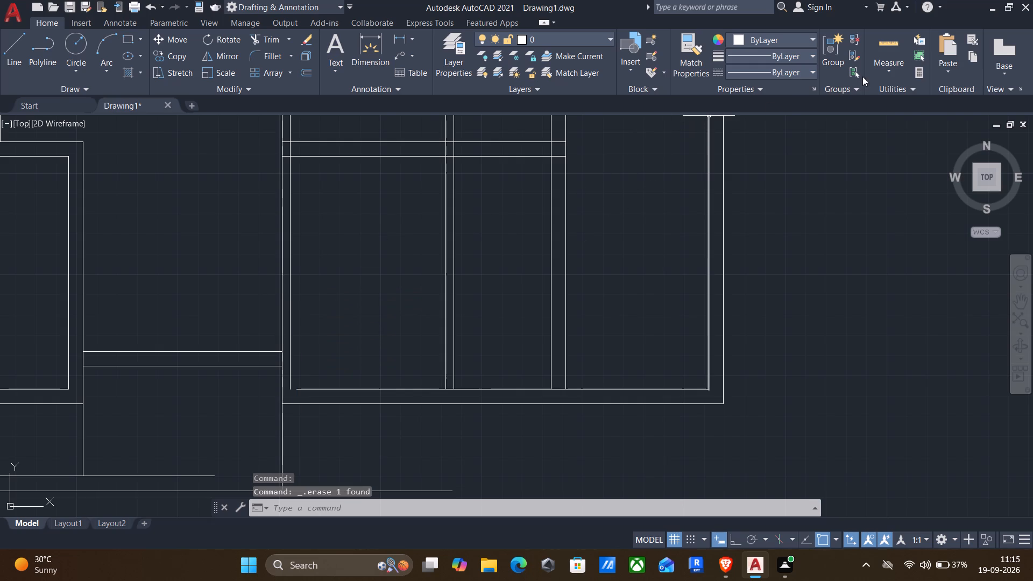
Measure the width and height of the bottom-right room between the new partition and its left wall.
left_click(881, 34)
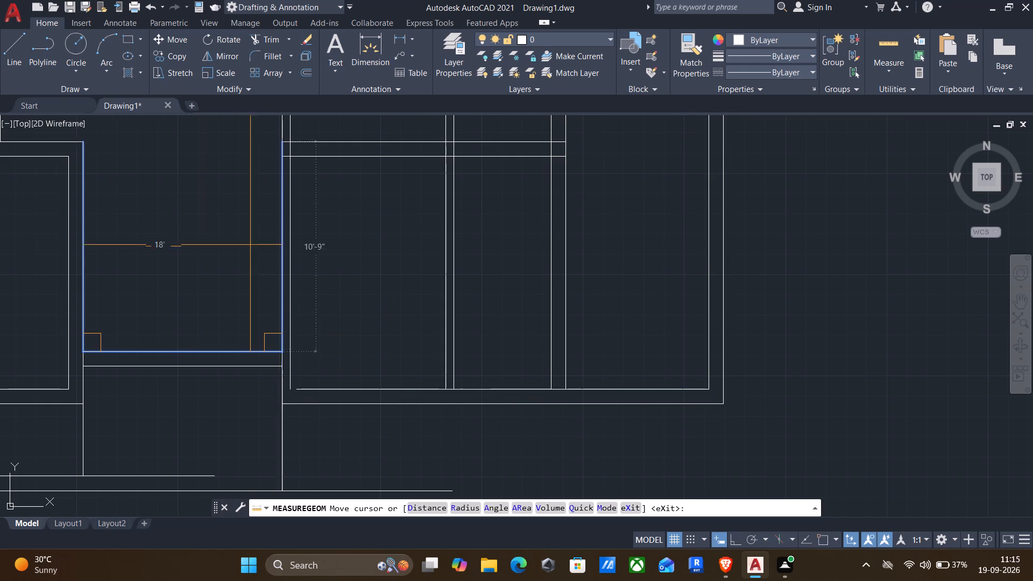
scroll(284, 252, "up", 2)
scroll(346, 265, "down", 2)
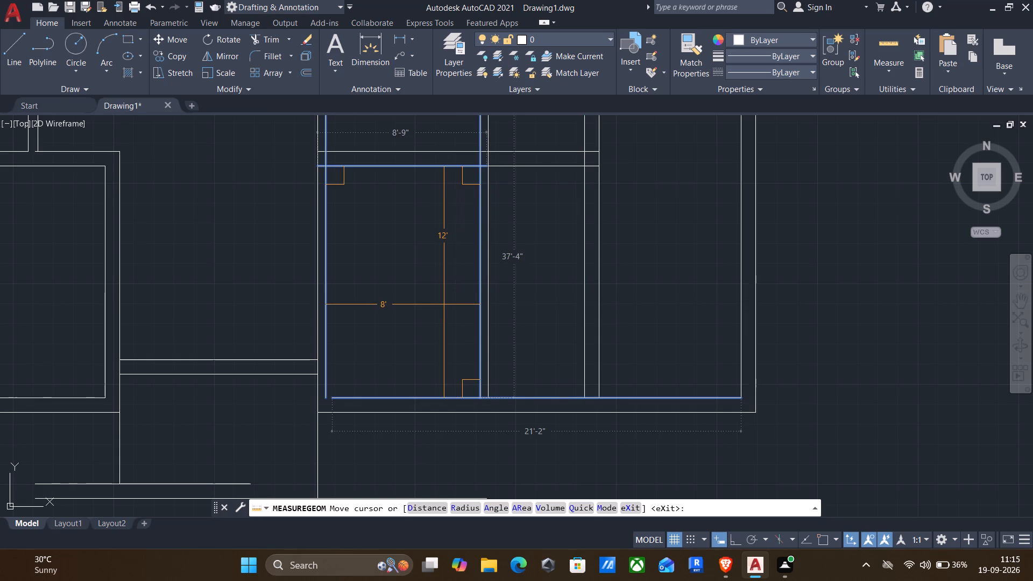
key("Escape")
Fillet the bottom inner wall line with the new left inner wall line to close the bottom-right room's corner.
scroll(428, 306, "down", 1)
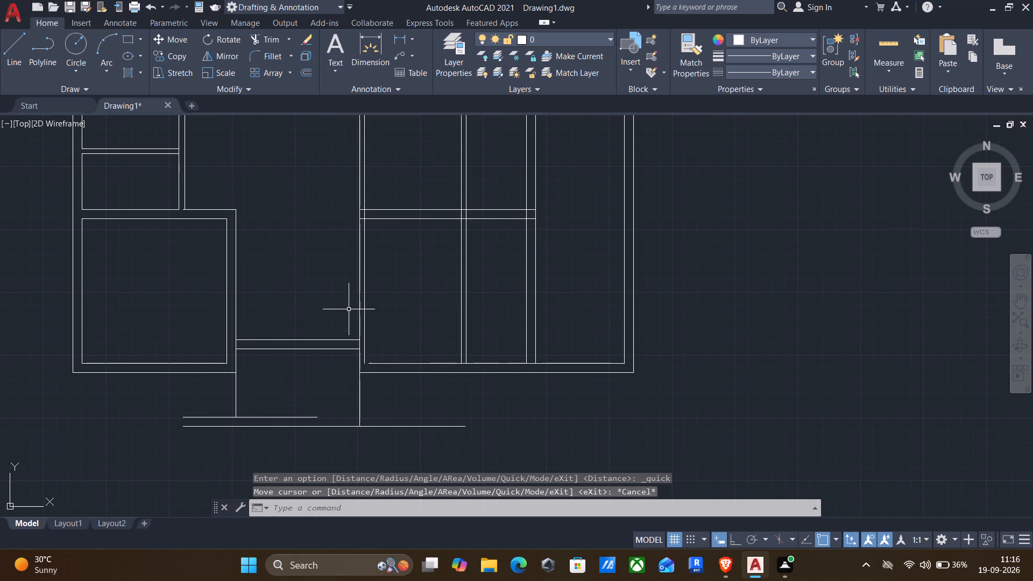
key("f")
key("Return")
left_click(380, 365)
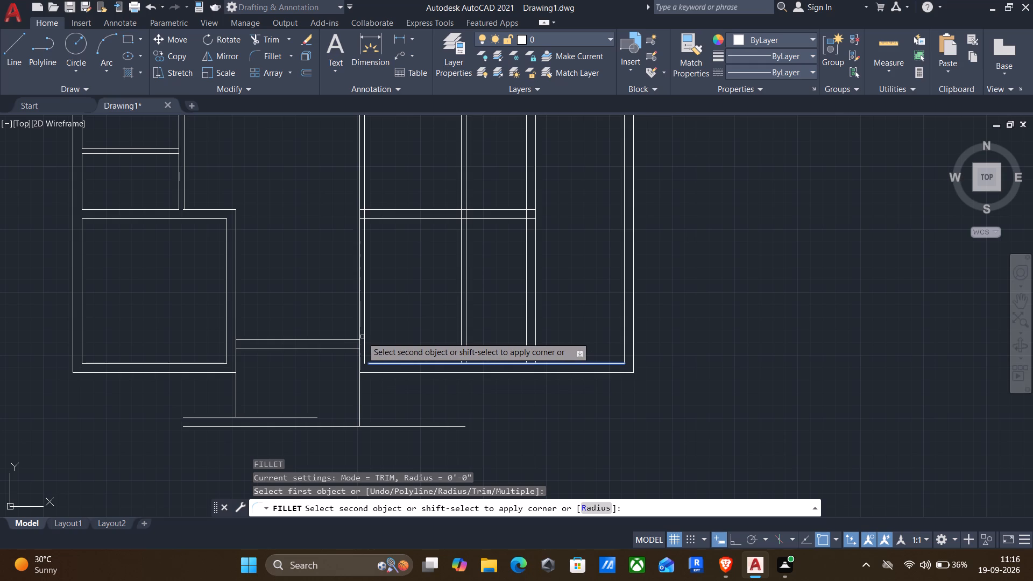
left_click(363, 337)
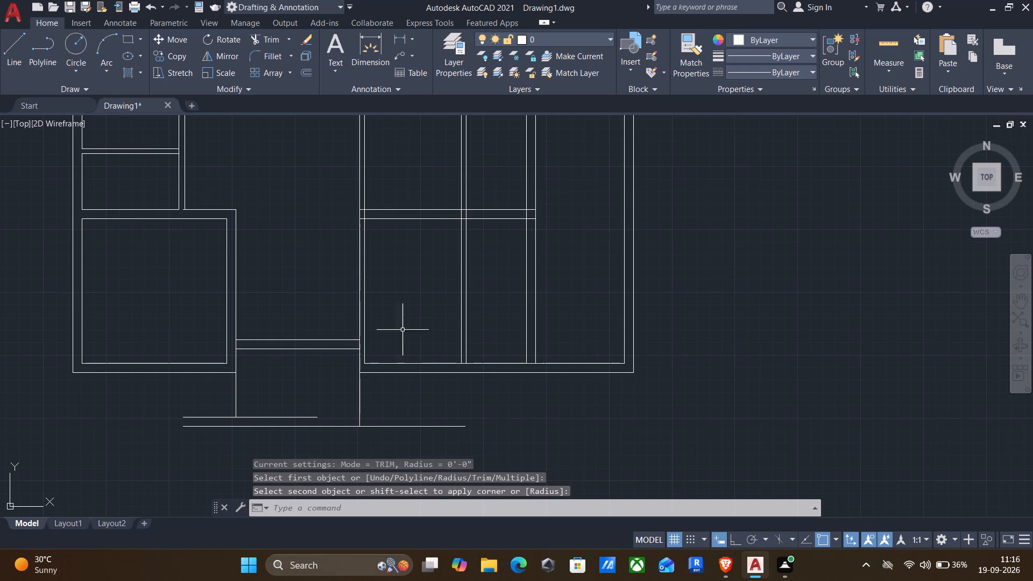
Trim the top inner wall line between the paired lines of the four partitions in the top-row rooms.
scroll(434, 300, "down", 1)
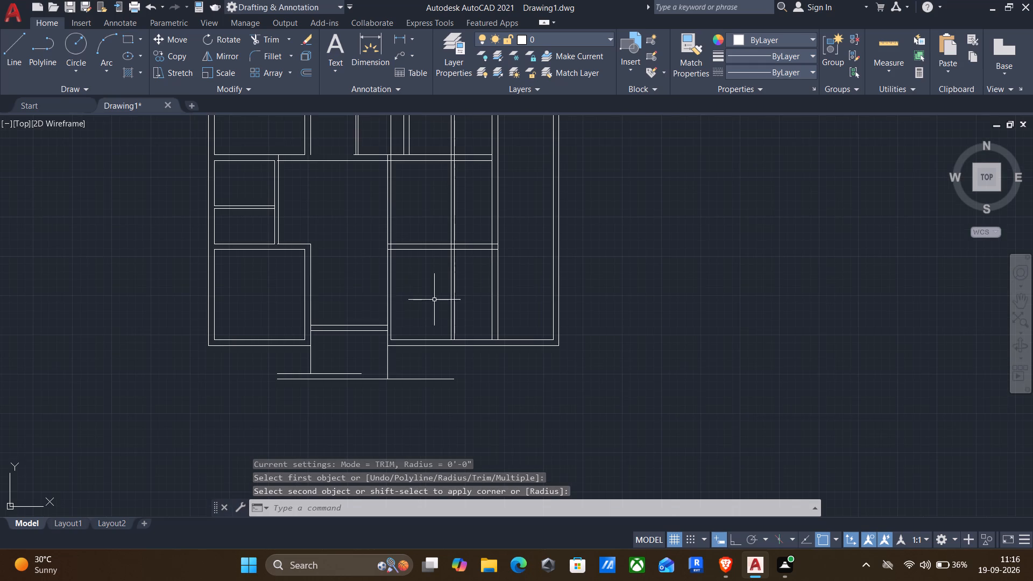
middle_click_drag(358, 251, 354, 315)
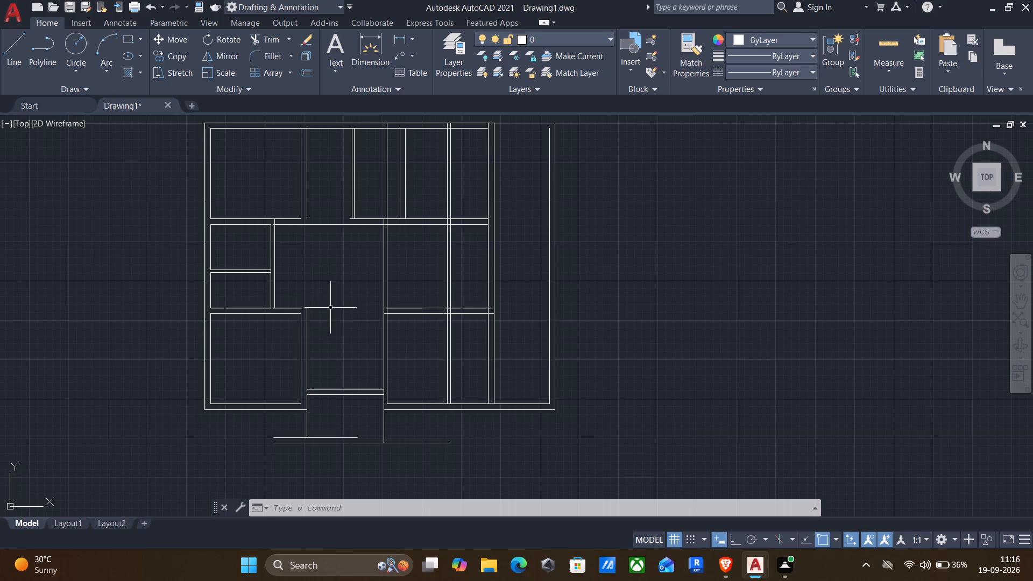
type("tr")
key("Return")
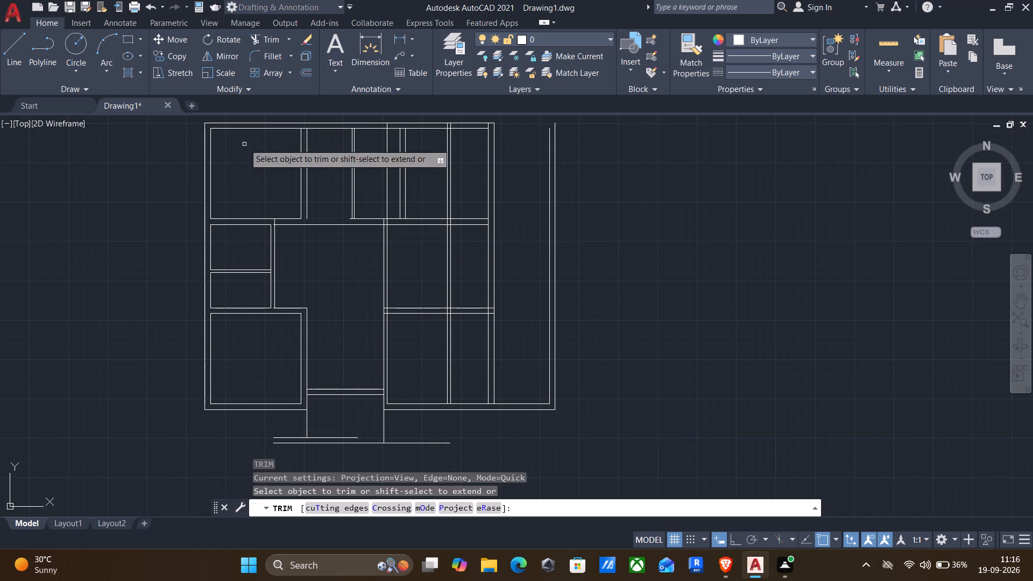
scroll(344, 140, "up", 4)
scroll(334, 268, "down", 2)
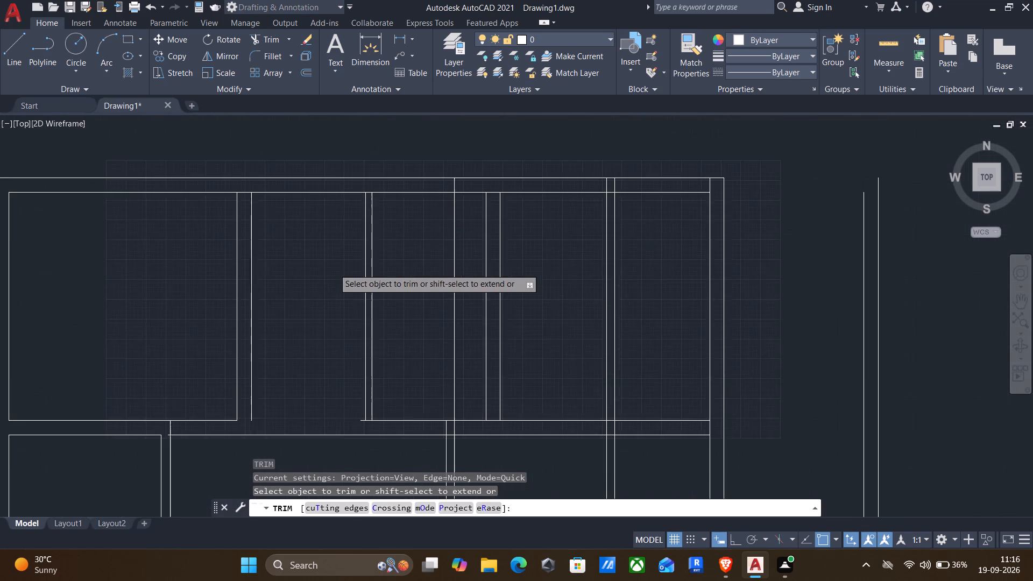
scroll(243, 189, "up", 2)
left_click_drag(243, 189, 250, 219)
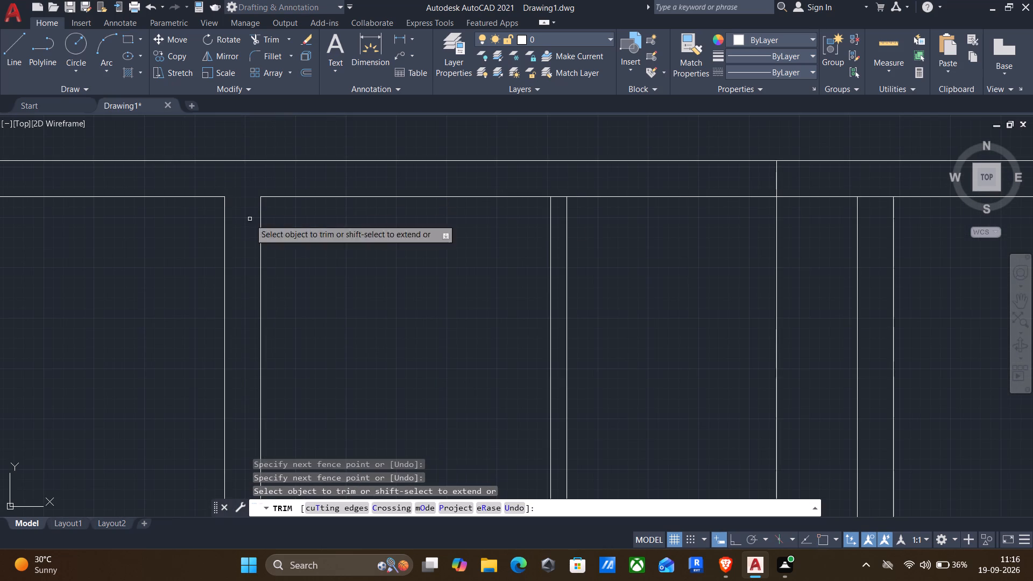
scroll(568, 209, "up", 2)
left_click_drag(547, 198, 518, 172)
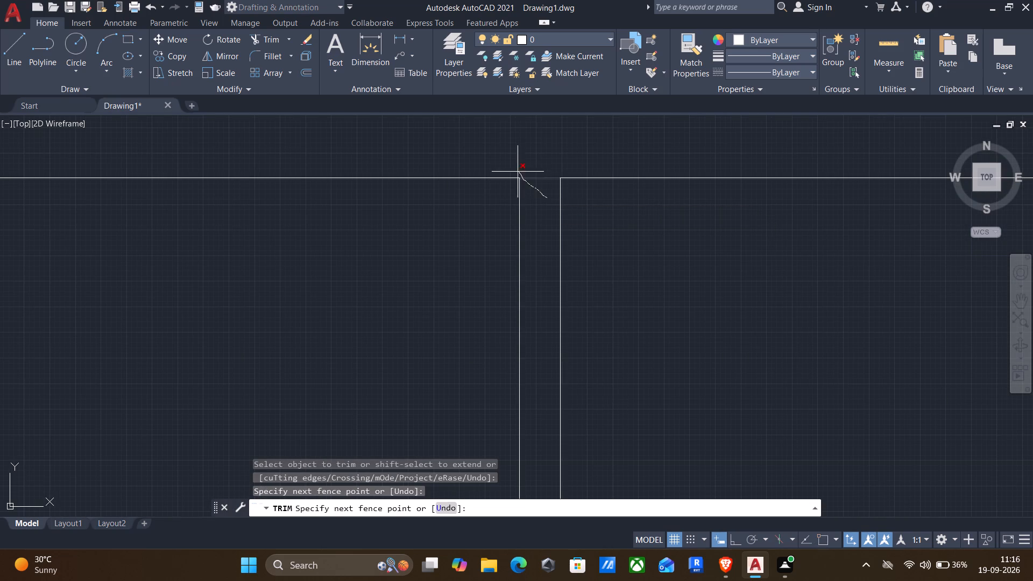
left_click_drag(518, 172, 514, 166)
scroll(444, 167, "down", 3)
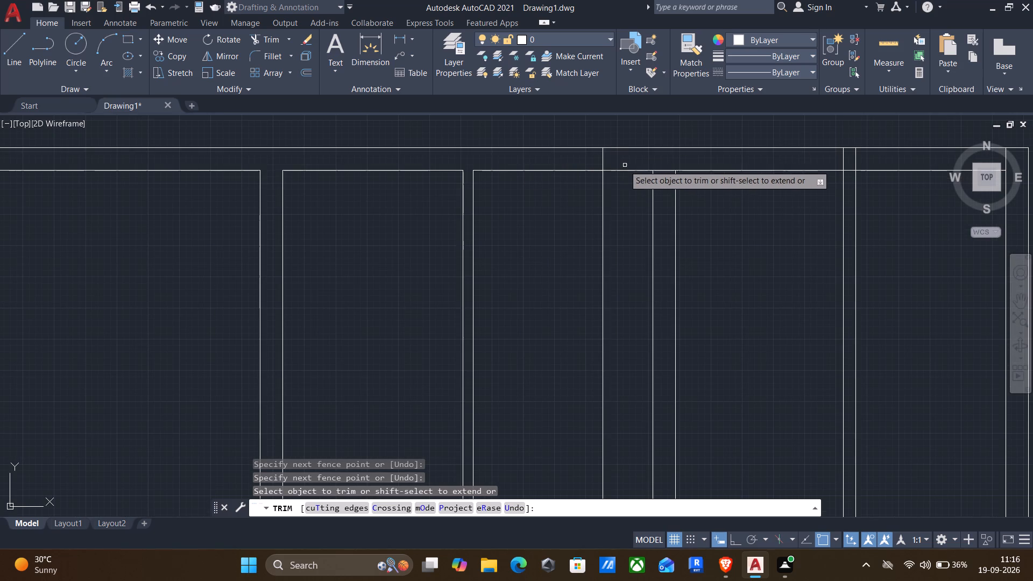
scroll(675, 174, "up", 2)
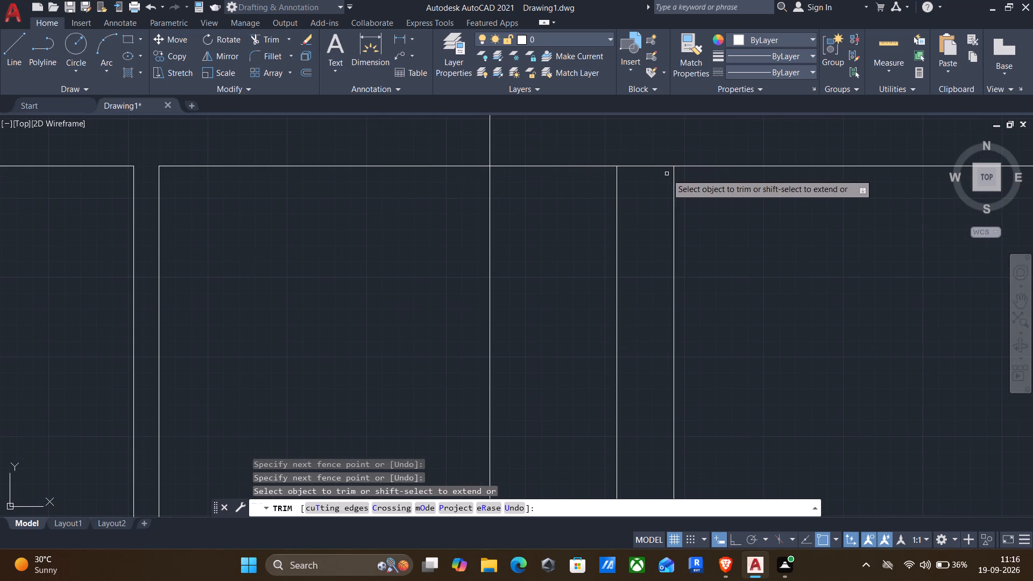
left_click_drag(661, 173, 648, 150)
scroll(647, 150, "down", 5)
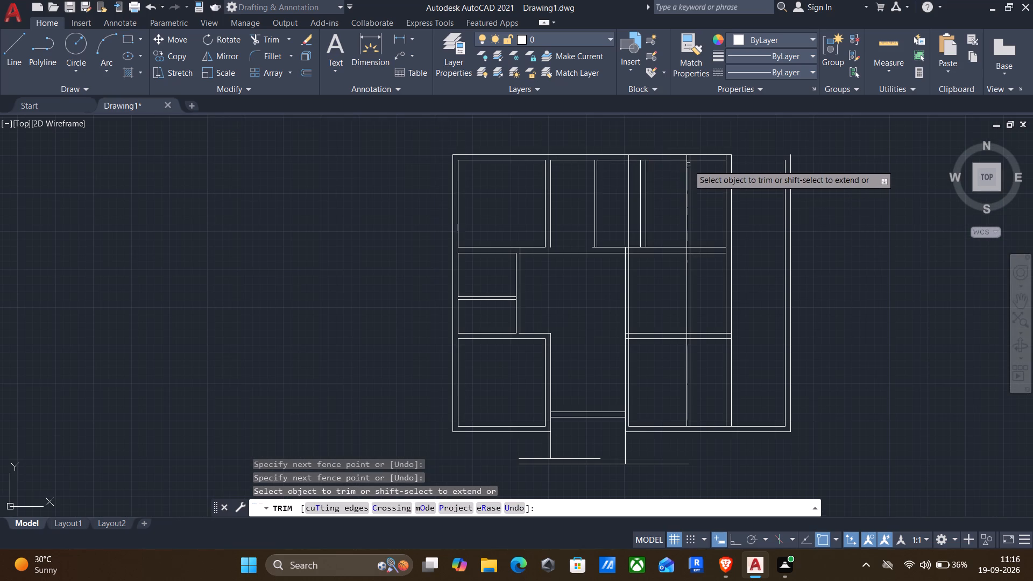
scroll(689, 164, "up", 3)
left_click_drag(688, 141, 653, 138)
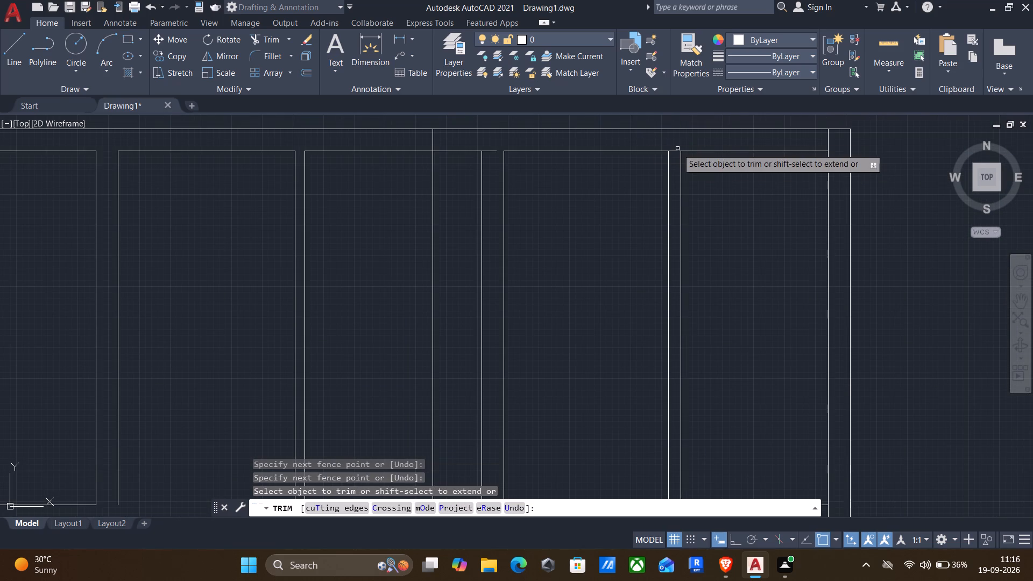
scroll(684, 154, "up", 3)
left_click_drag(637, 156, 637, 132)
scroll(619, 132, "down", 4)
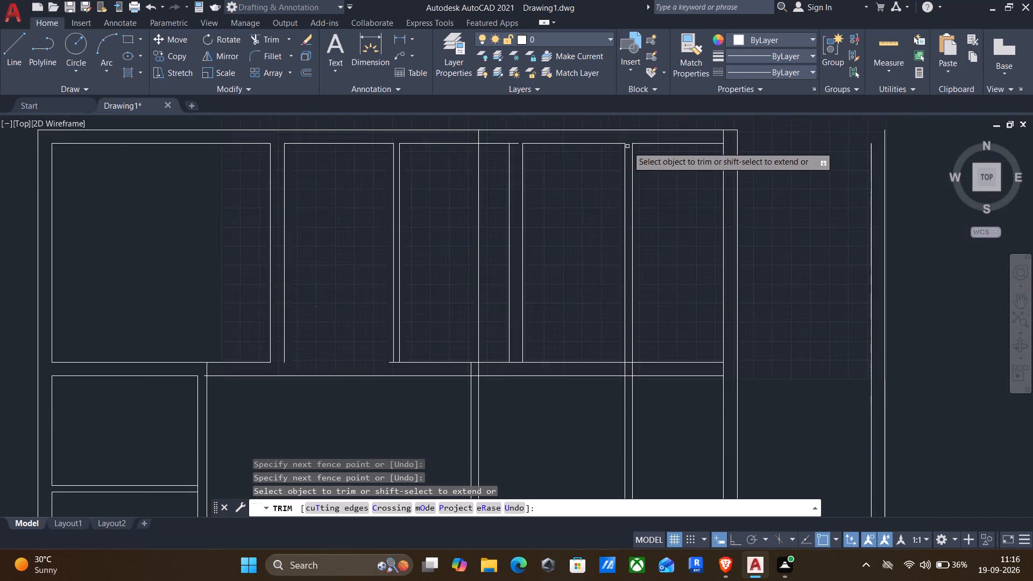
Trim the overhanging line ends at the hall-side wall of the two small left rooms and the wall segment between those rooms.
scroll(542, 186, "down", 2)
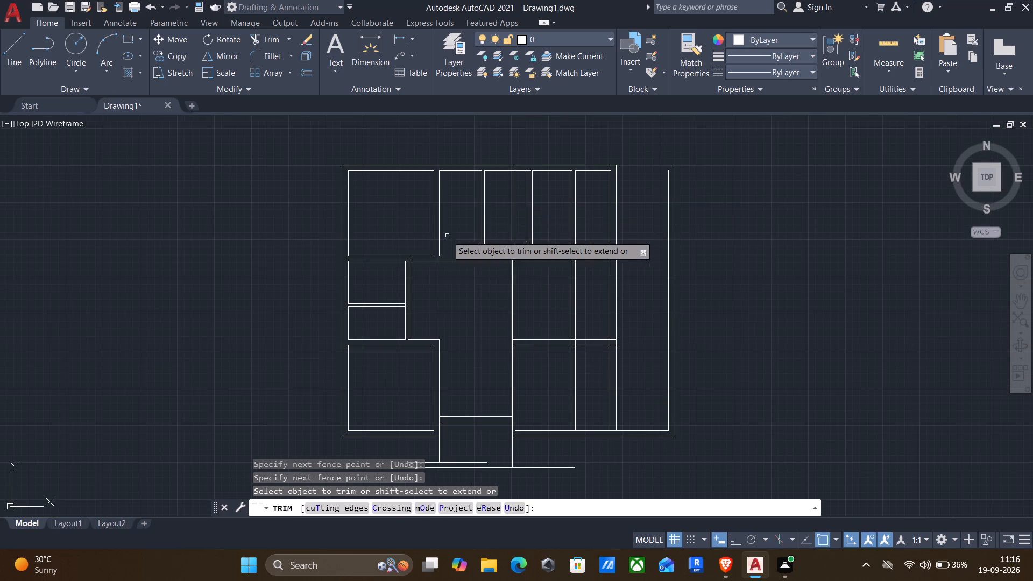
scroll(407, 258, "up", 6)
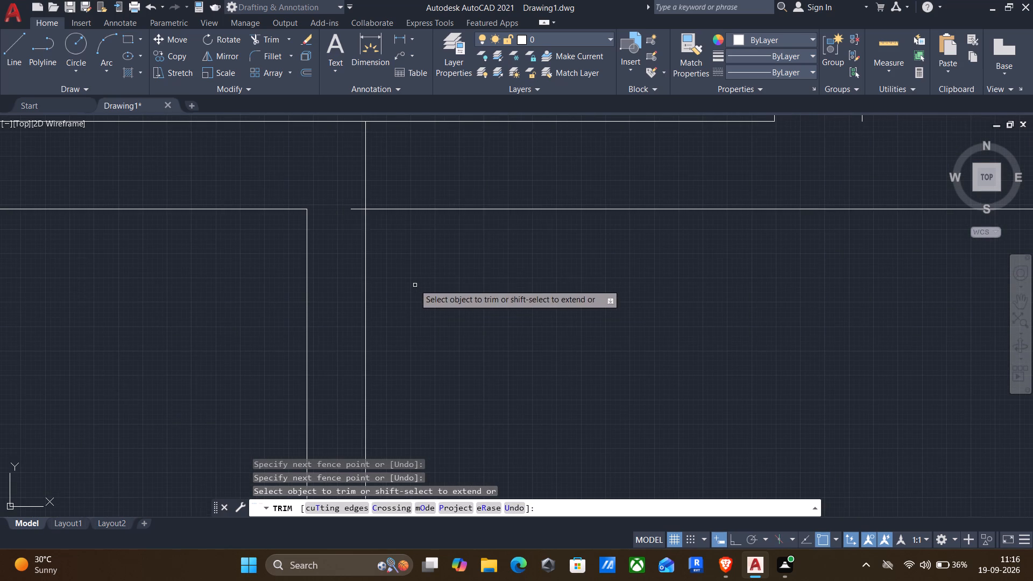
left_click_drag(354, 216, 354, 216)
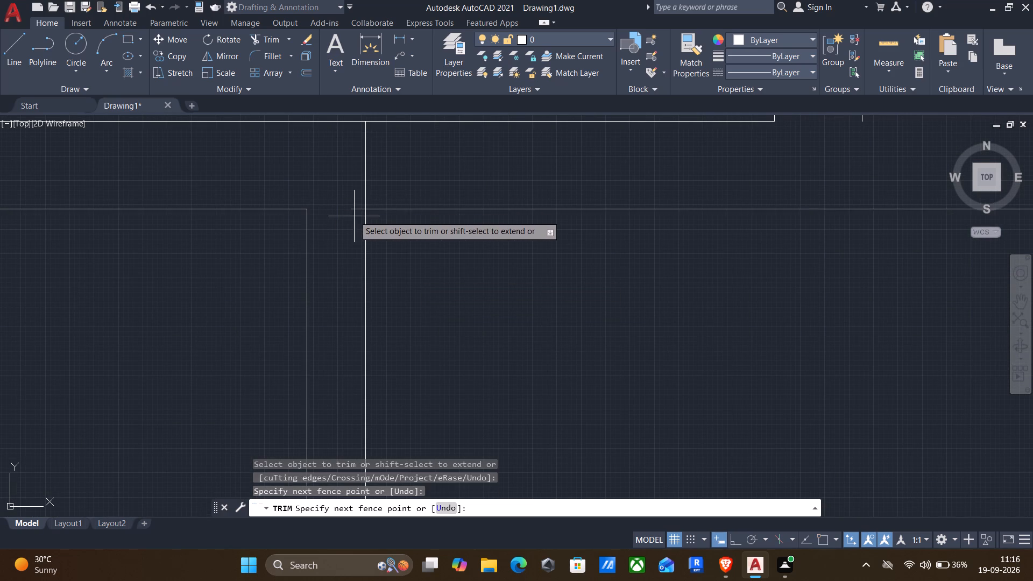
left_click_drag(354, 216, 387, 185)
scroll(373, 185, "down", 5)
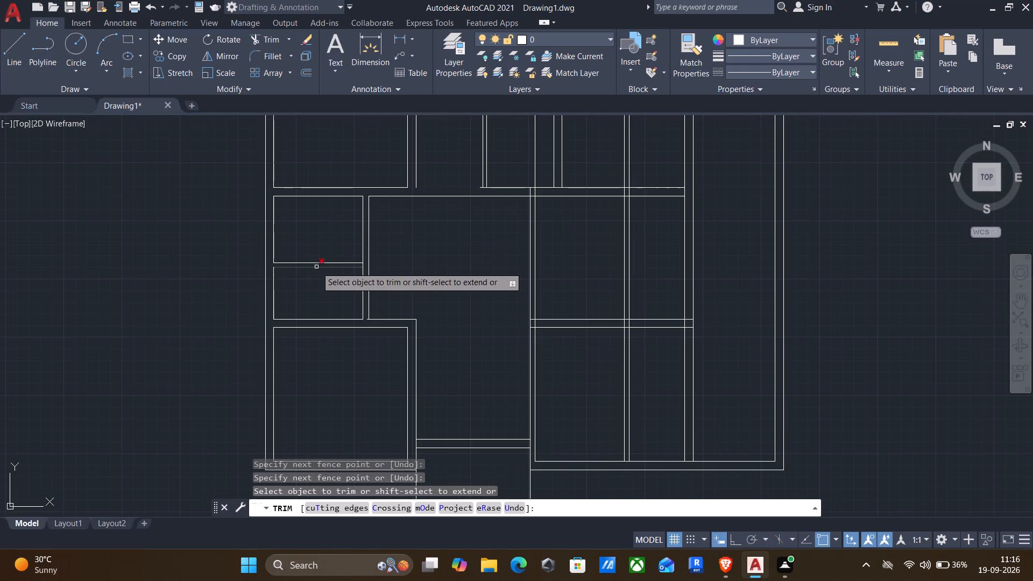
scroll(360, 266, "up", 7)
left_click_drag(366, 278, 242, 274)
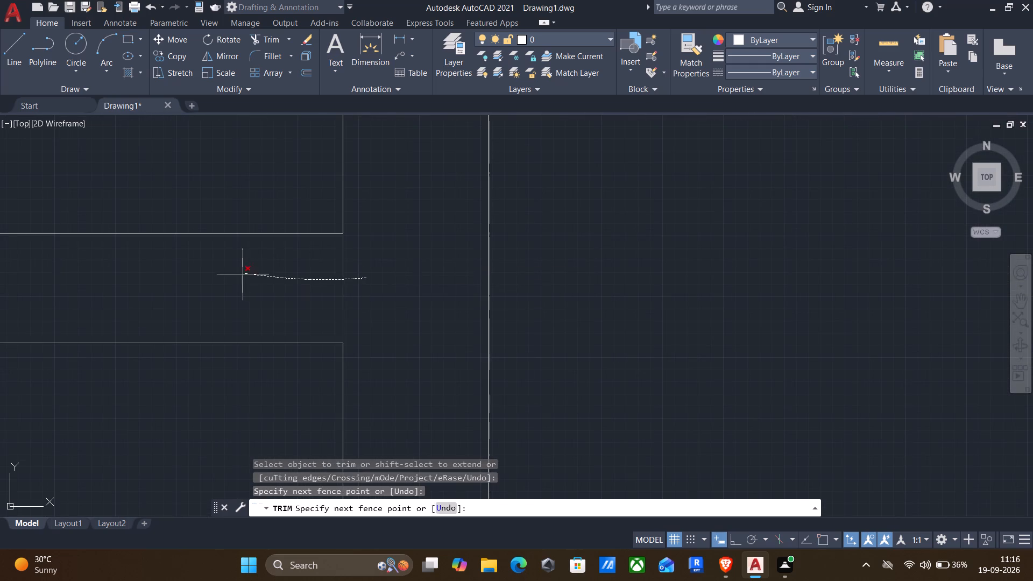
left_click_drag(242, 274, 238, 274)
scroll(238, 274, "down", 6)
scroll(251, 366, "up", 3)
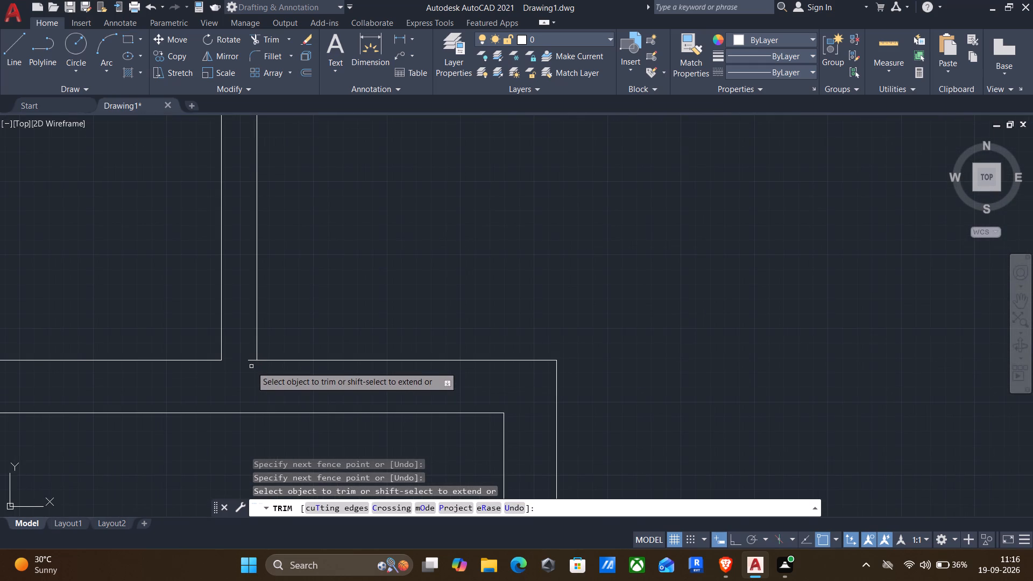
left_click(251, 365)
left_click(249, 360)
scroll(249, 360, "down", 4)
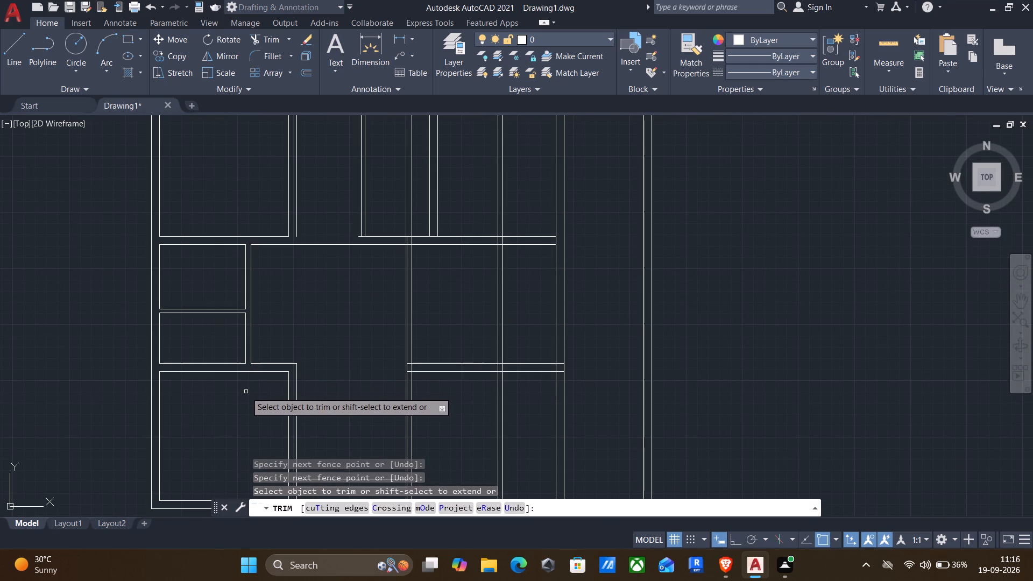
Trim the bottom inner wall line between the two lines of the 5" partition in the bottom-right rooms.
scroll(317, 289, "down", 2)
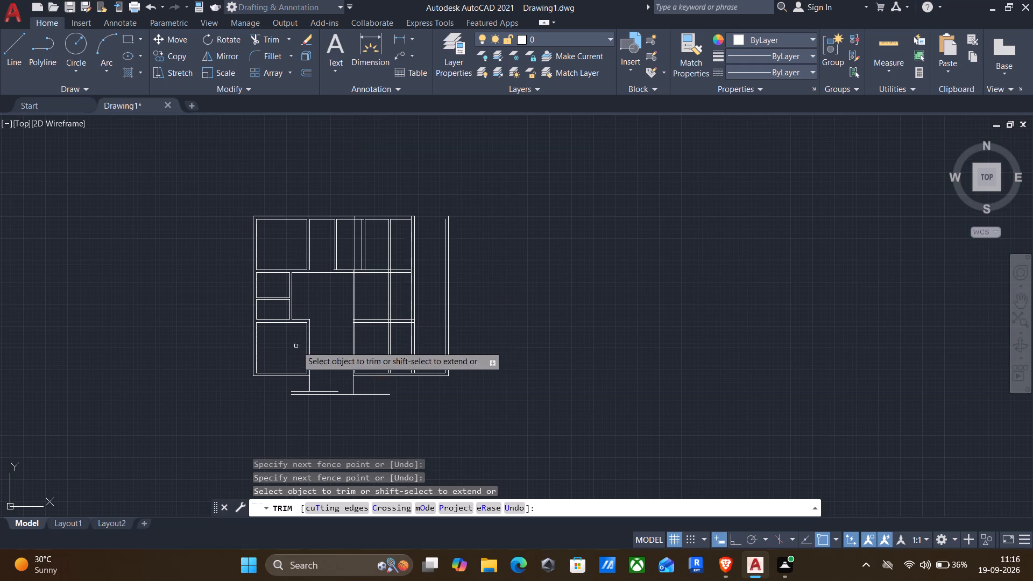
scroll(363, 371, "up", 3)
scroll(431, 378, "up", 3)
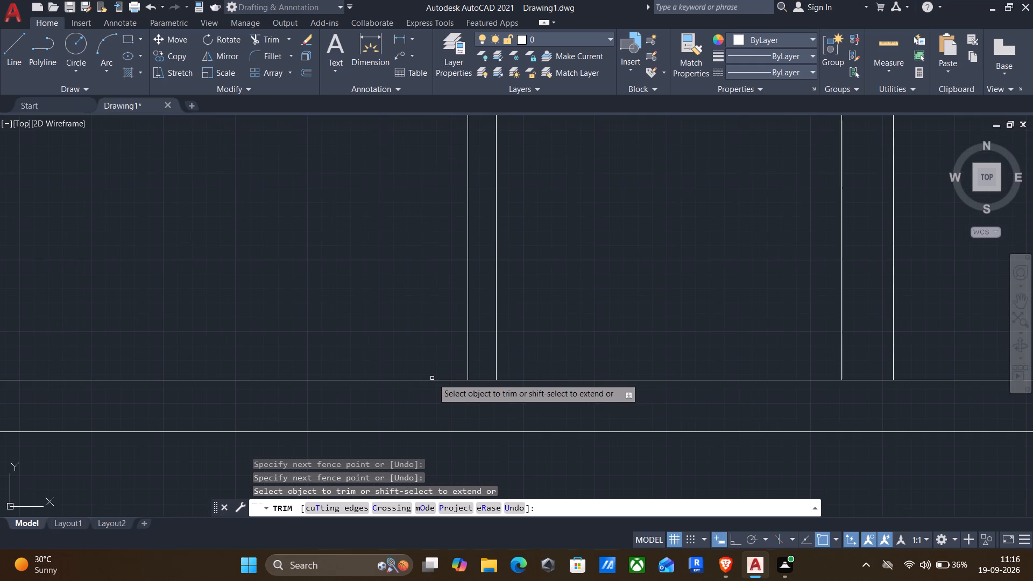
scroll(479, 389, "up", 3)
left_click_drag(479, 389, 485, 331)
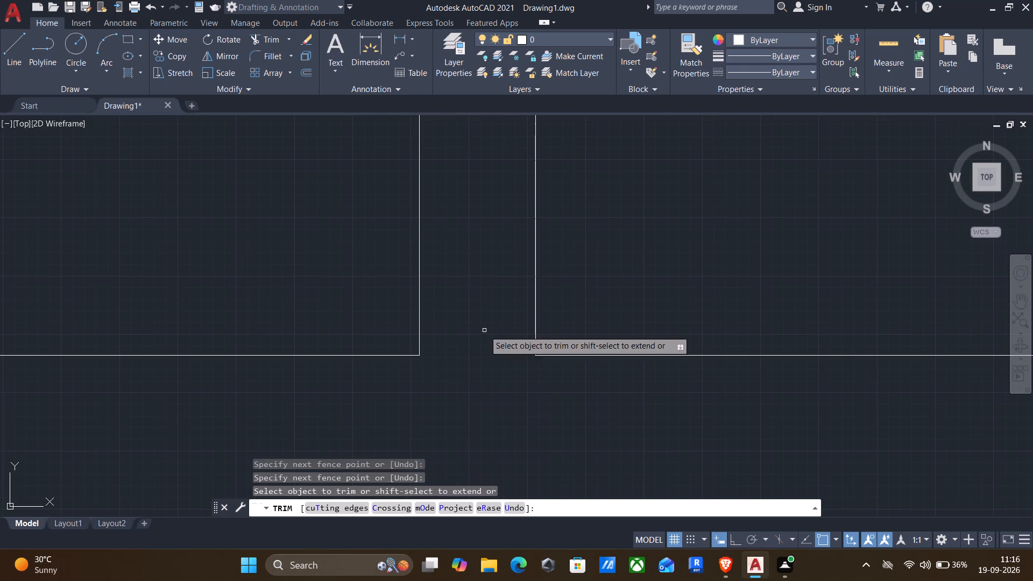
Trim the bottom inner wall line between the two lines of the wider partition in the bottom-right rooms.
scroll(483, 333, "down", 4)
scroll(711, 340, "up", 3)
left_click_drag(737, 369, 731, 331)
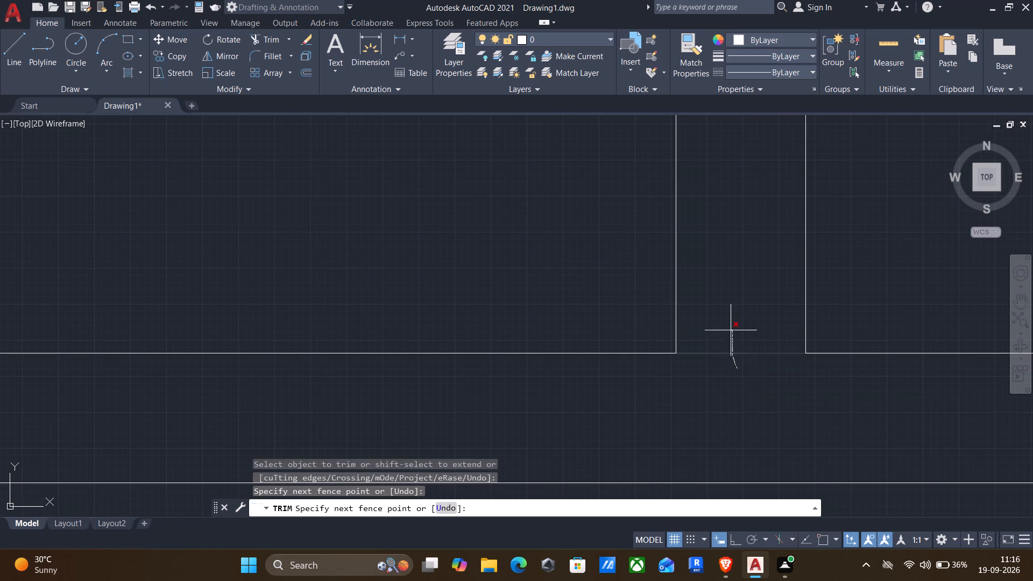
left_click_drag(731, 331, 730, 329)
scroll(730, 329, "down", 5)
middle_click_drag(829, 390, 781, 415)
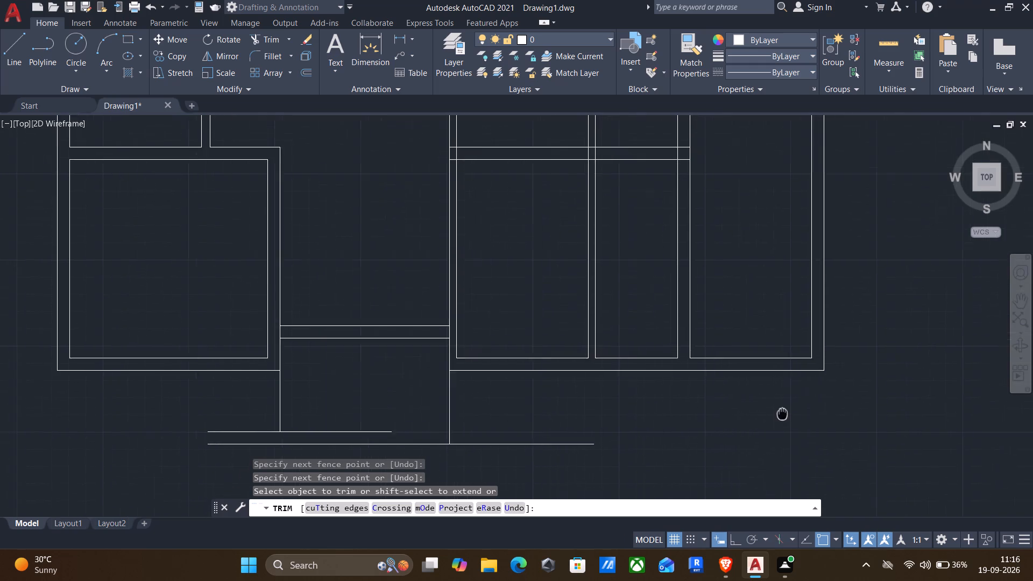
middle_click_drag(781, 415, 758, 448)
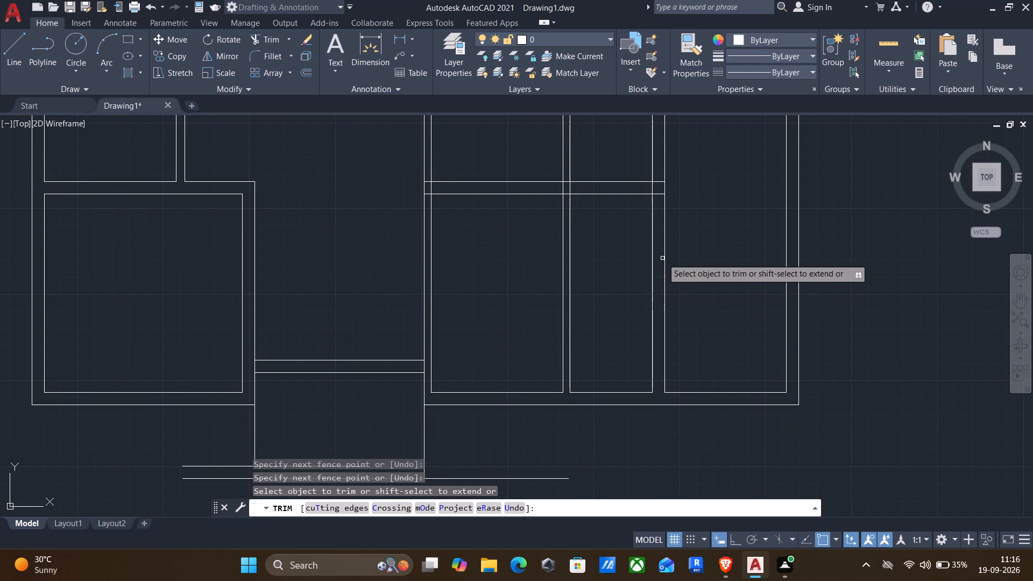
scroll(667, 242, "down", 1)
middle_click_drag(677, 241, 677, 242)
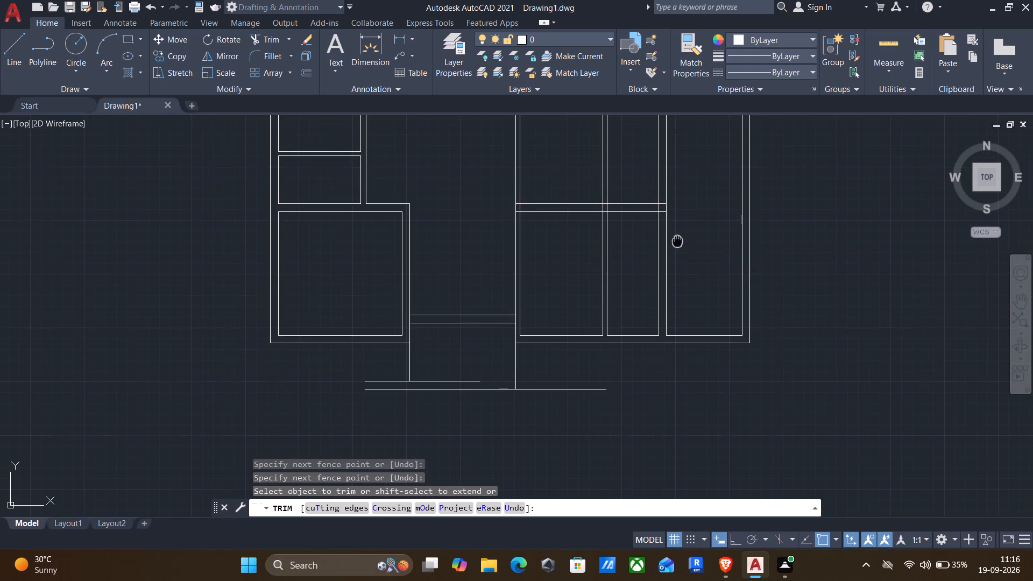
middle_click_drag(677, 242, 678, 275)
middle_click_drag(678, 278, 684, 346)
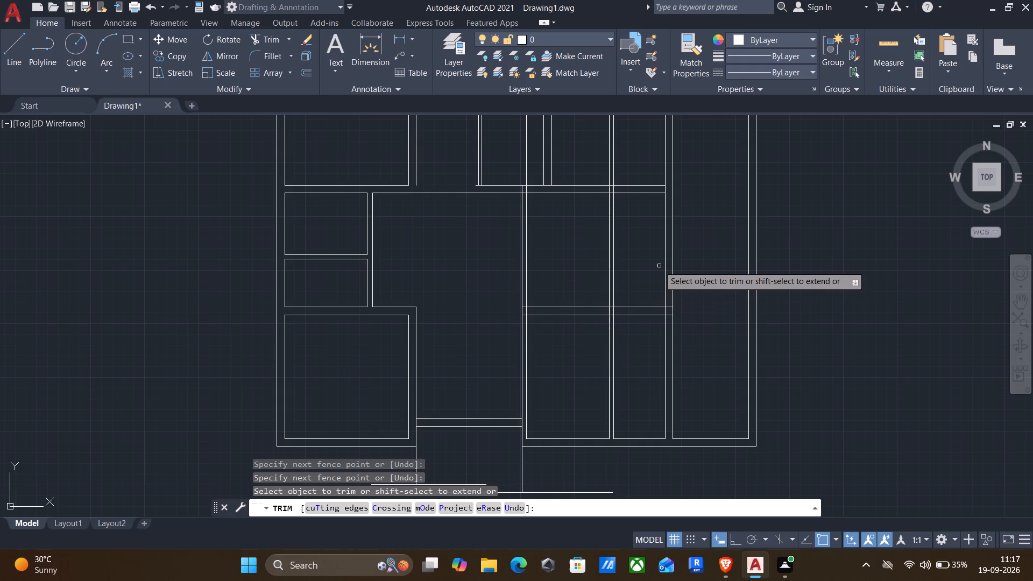
scroll(658, 266, "down", 2)
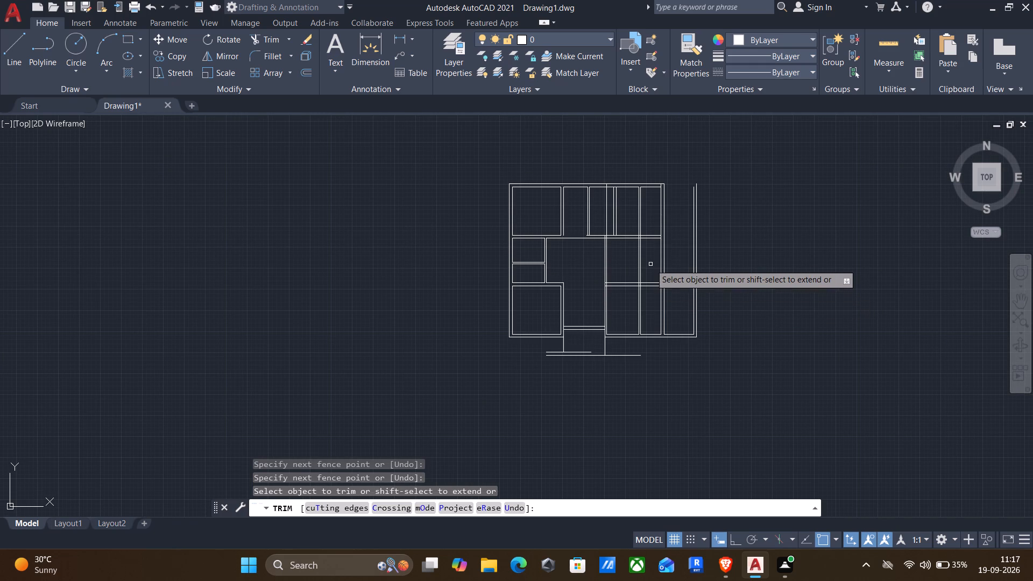
key("Escape")
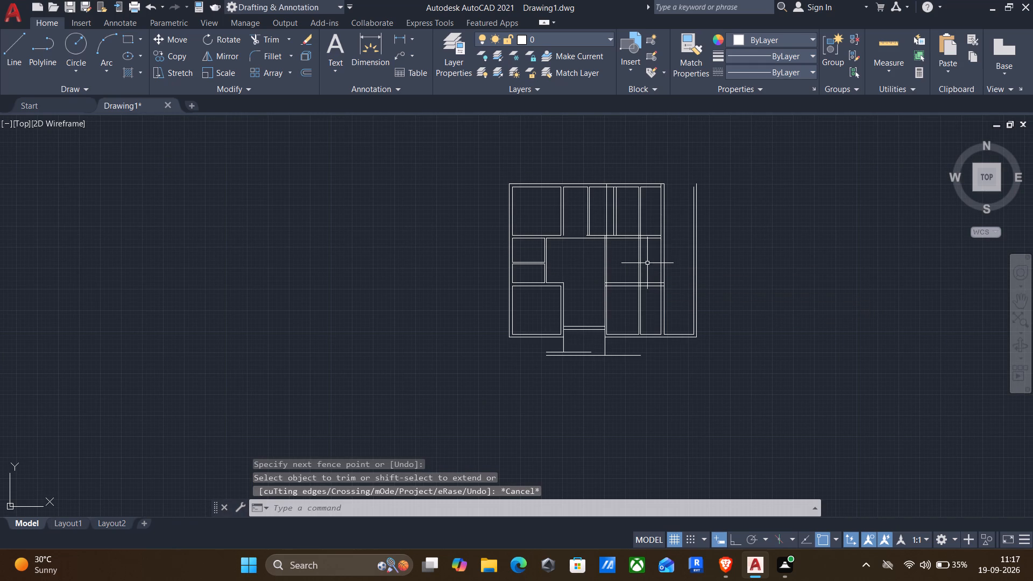
Trim the 5" partition's paired lines out of the middle-right room, the top-right room and the wall between those rooms.
key("Return")
scroll(647, 263, "up", 2)
left_click_drag(647, 263, 607, 264)
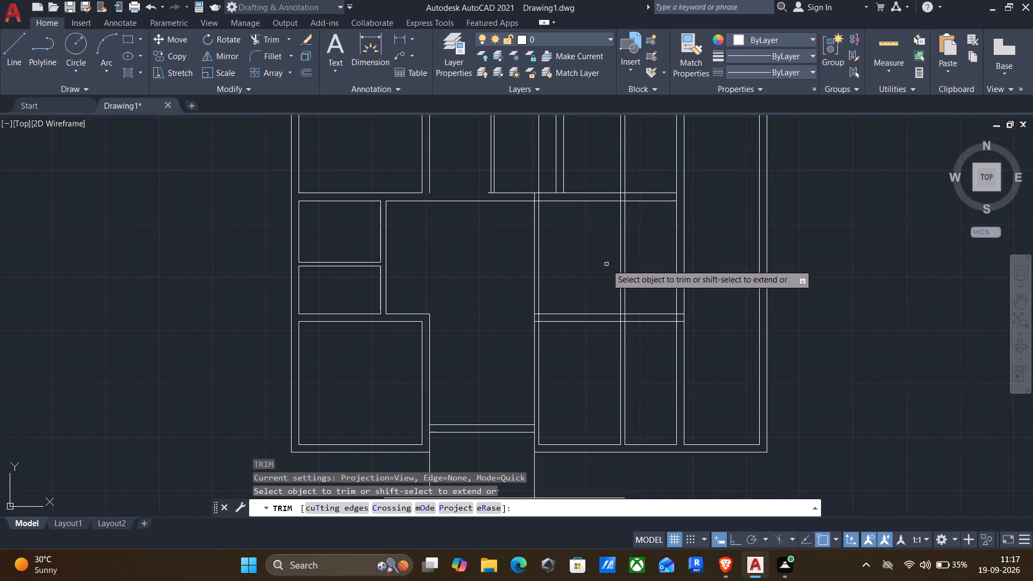
left_click_drag(606, 264, 648, 259)
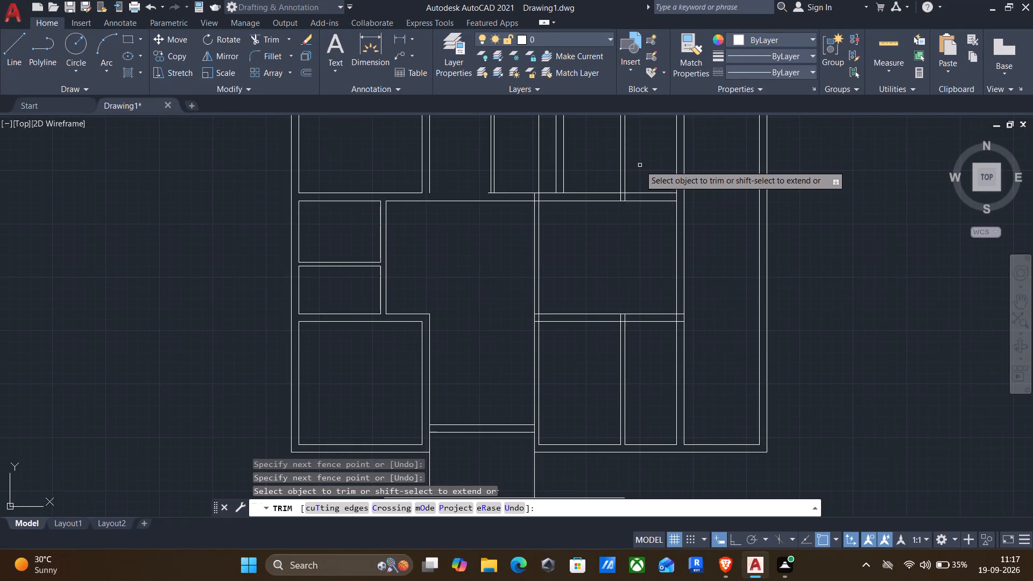
scroll(640, 165, "down", 1)
left_click_drag(640, 165, 616, 163)
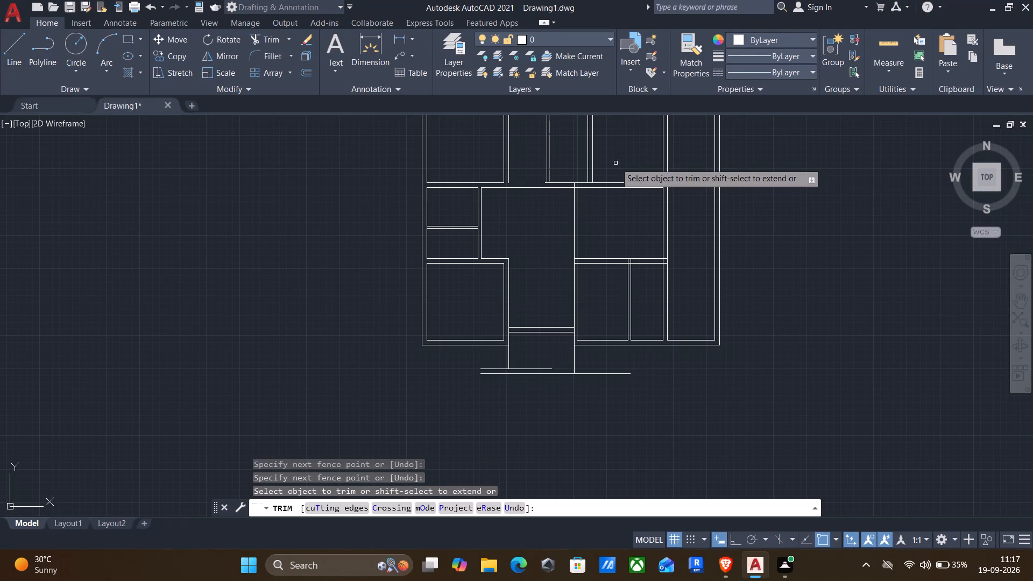
middle_click_drag(602, 216, 597, 240)
middle_click_drag(600, 262, 601, 306)
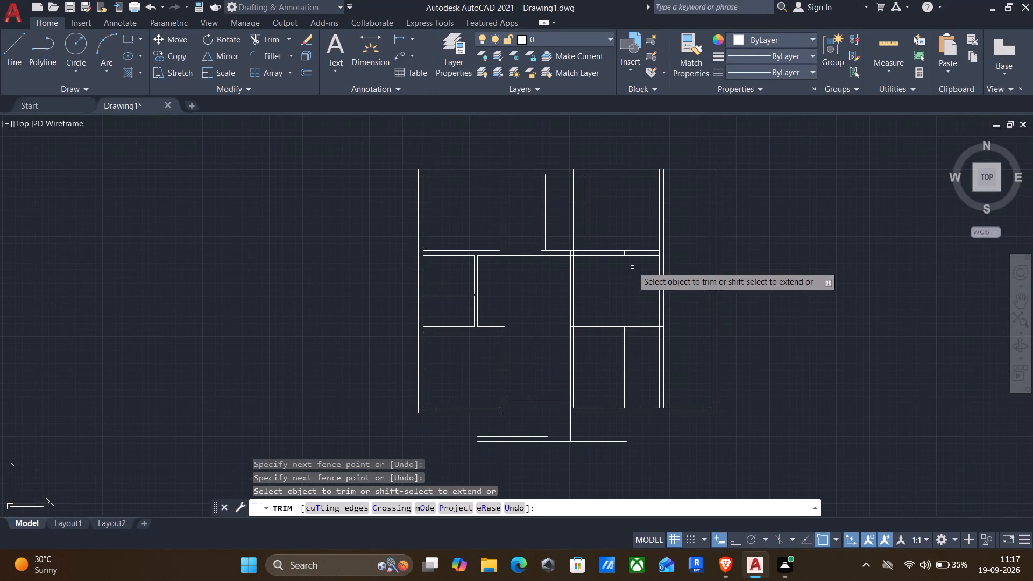
scroll(626, 257, "up", 3)
left_click_drag(628, 246, 598, 241)
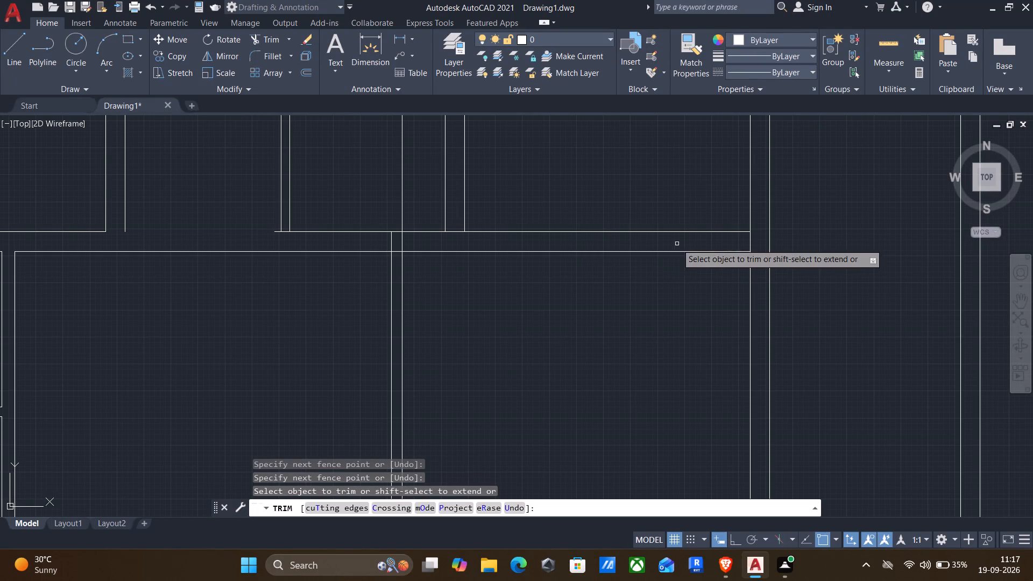
Trim the right wall's inner line where it crosses the wall below the top-row rooms and at the top-right corner.
left_click_drag(753, 242, 717, 243)
scroll(714, 244, "down", 5)
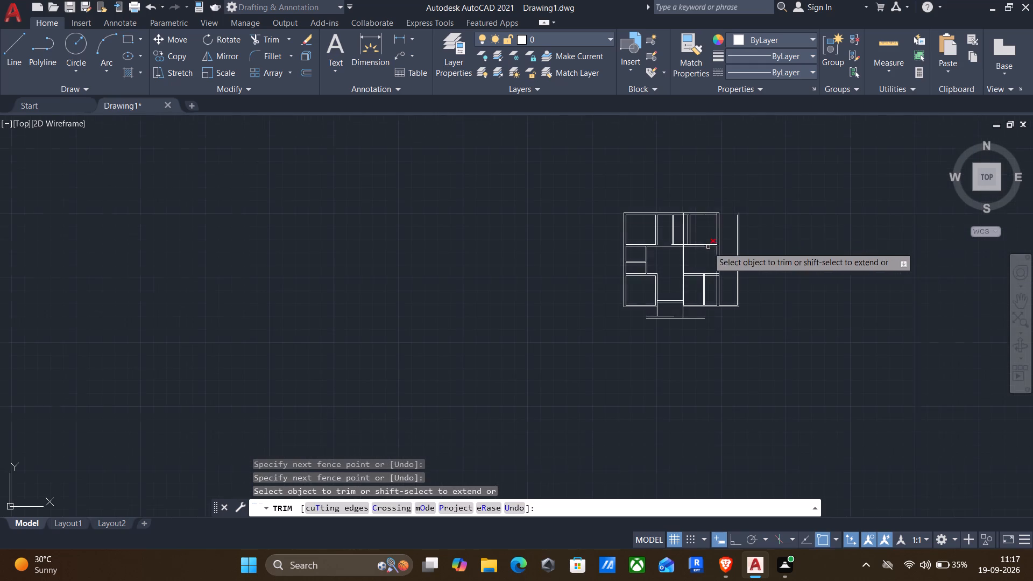
scroll(711, 217, "up", 8)
left_click_drag(720, 203, 673, 213)
scroll(634, 217, "down", 3)
scroll(469, 304, "down", 2)
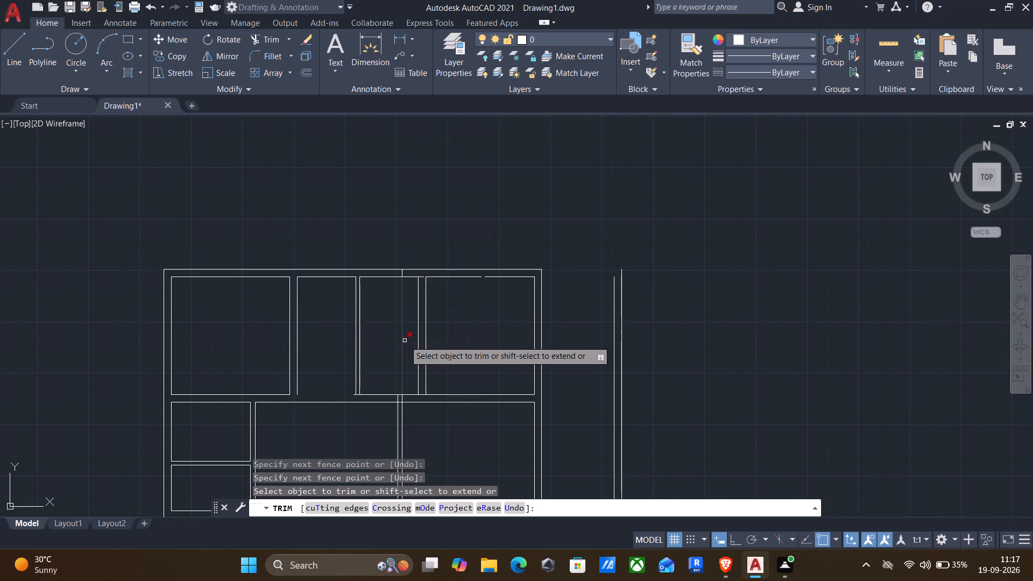
Trim the hall-side partition lines where they run through the top-row room, the top wall and the wall below that room.
left_click_drag(406, 341, 390, 341)
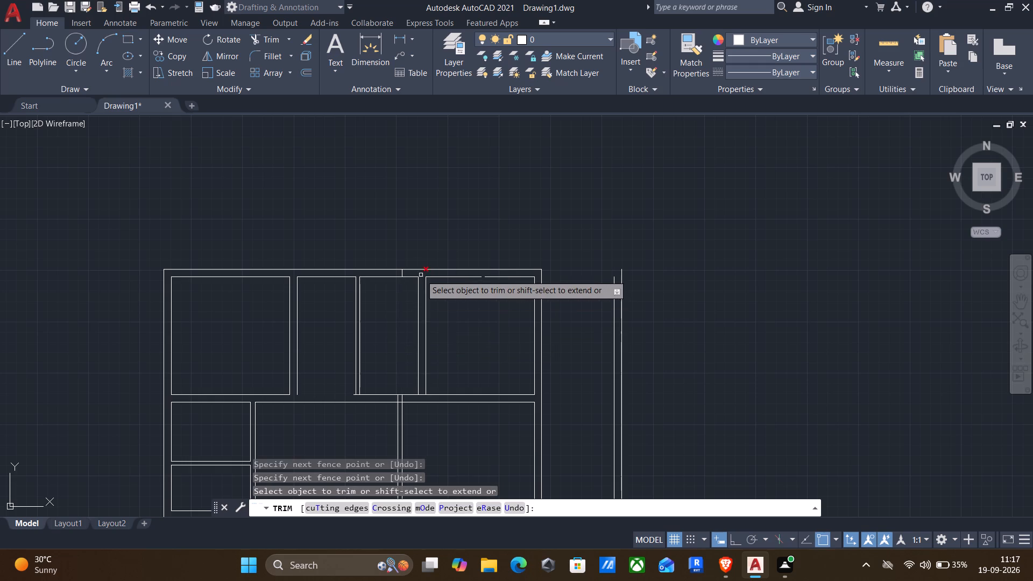
scroll(405, 276, "up", 3)
left_click_drag(389, 276, 375, 273)
scroll(406, 311, "down", 3)
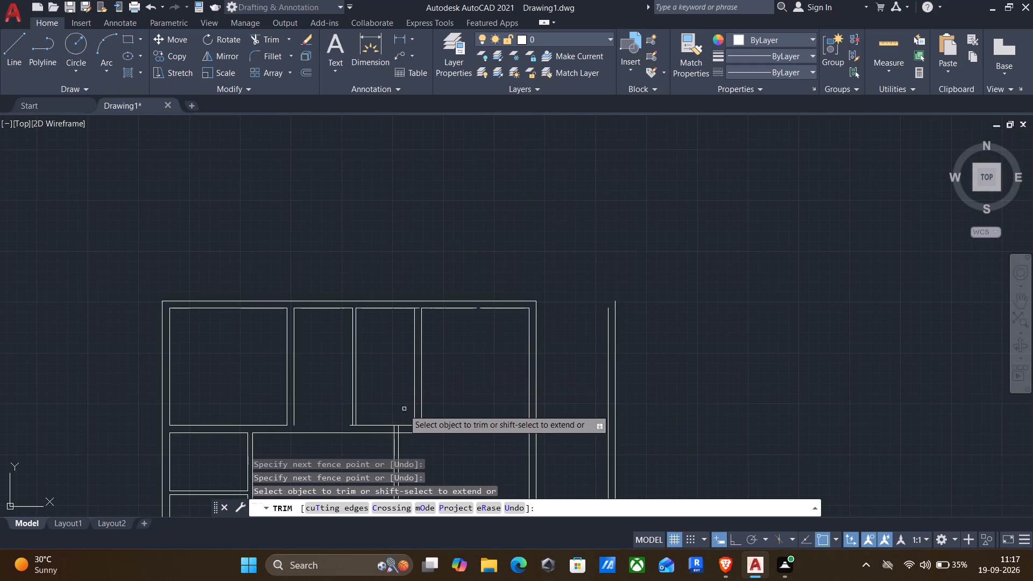
scroll(392, 434, "up", 4)
left_click_drag(441, 419, 359, 411)
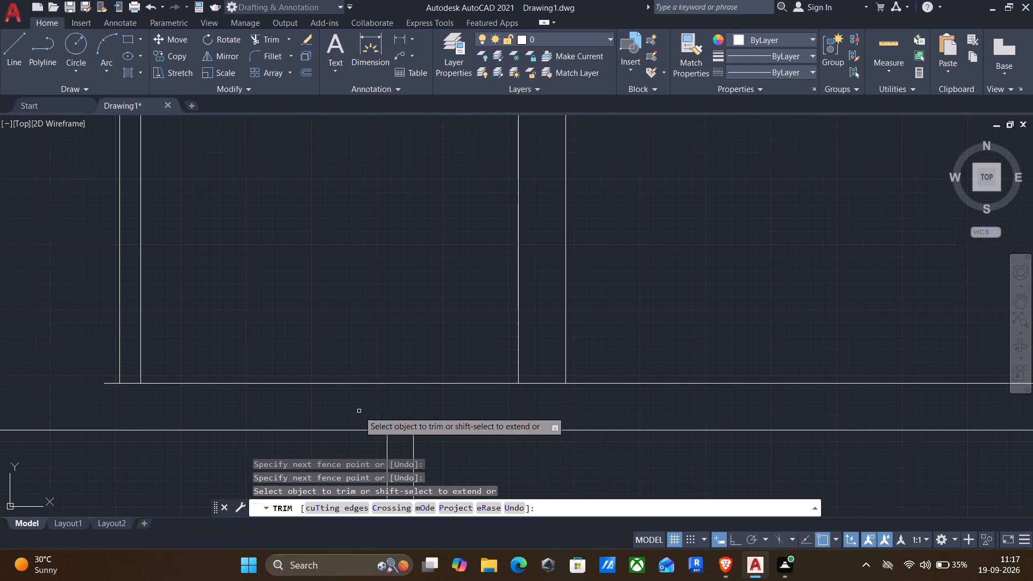
Trim the lower wall line's overhanging end and its segment between the partition lines left of the third top-row room.
scroll(358, 411, "down", 5)
middle_click_drag(335, 440, 347, 427)
middle_click_drag(363, 402, 402, 330)
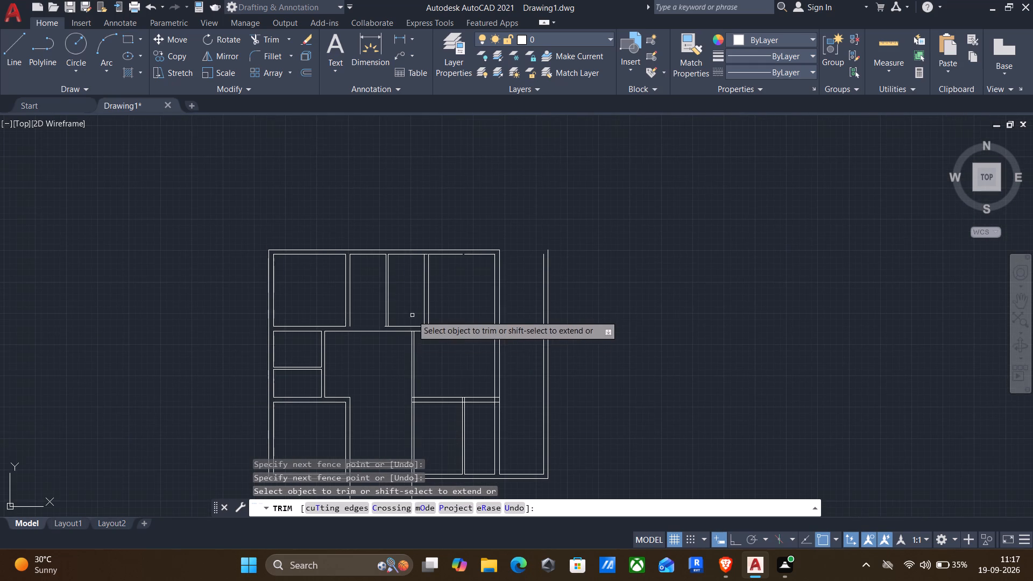
scroll(380, 336, "up", 4)
scroll(479, 303, "up", 2)
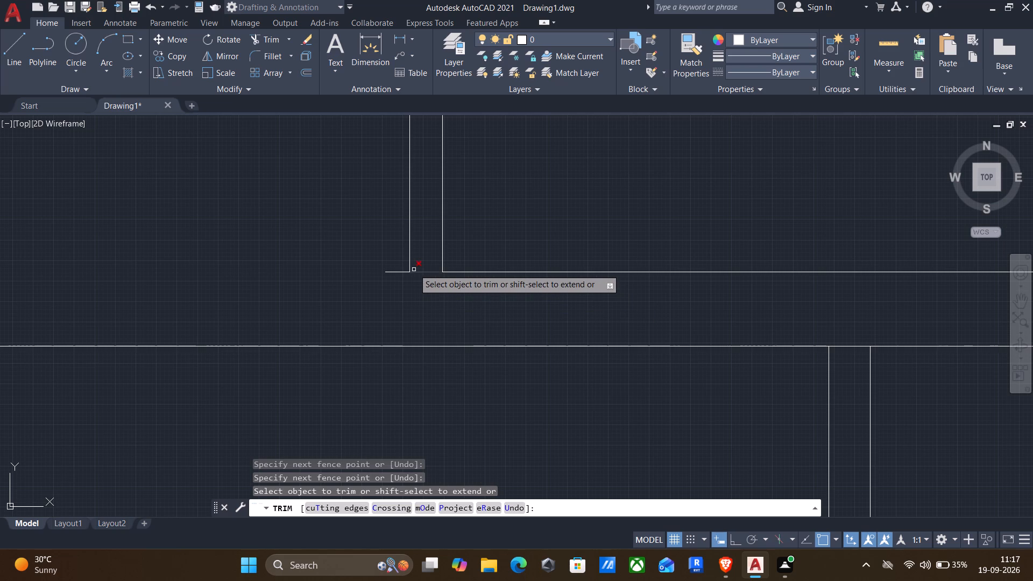
left_click_drag(380, 258, 415, 295)
left_click_drag(427, 262, 421, 281)
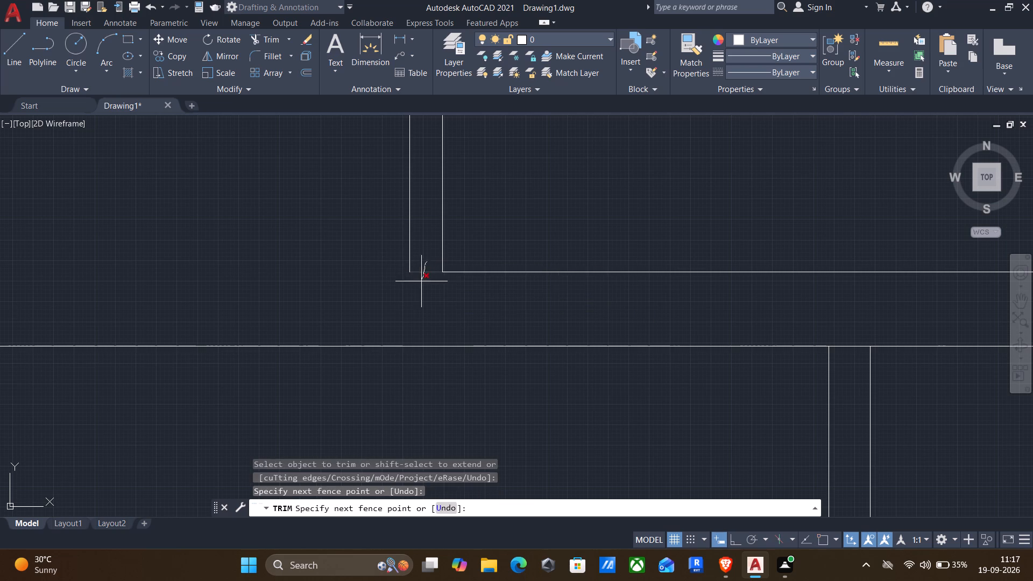
left_click_drag(421, 281, 421, 284)
scroll(419, 287, "down", 5)
key("Escape")
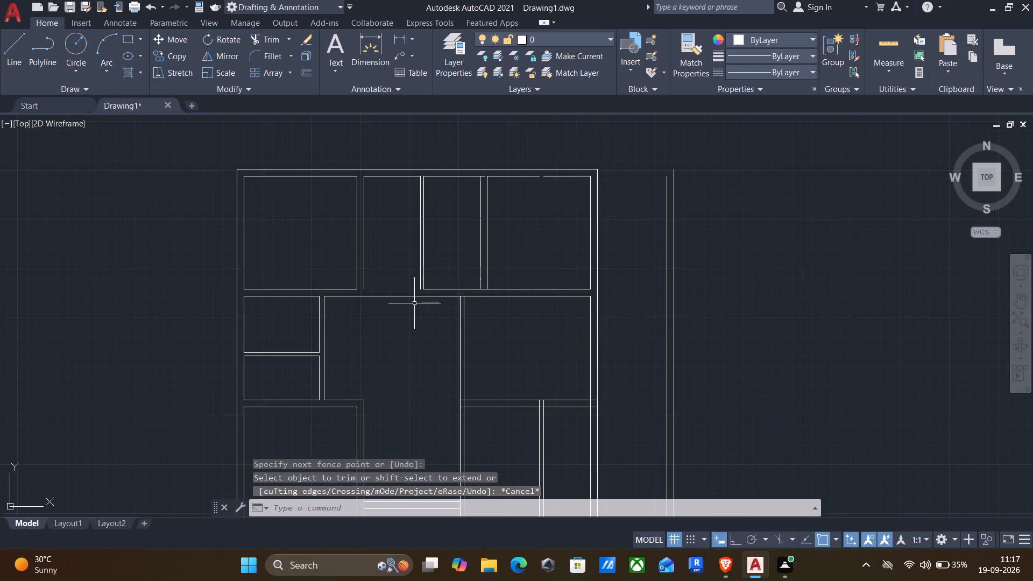
Trim the leftover top inner wall line between the two lines of the partition beside the top-right room.
key("Return")
scroll(477, 172, "up", 2)
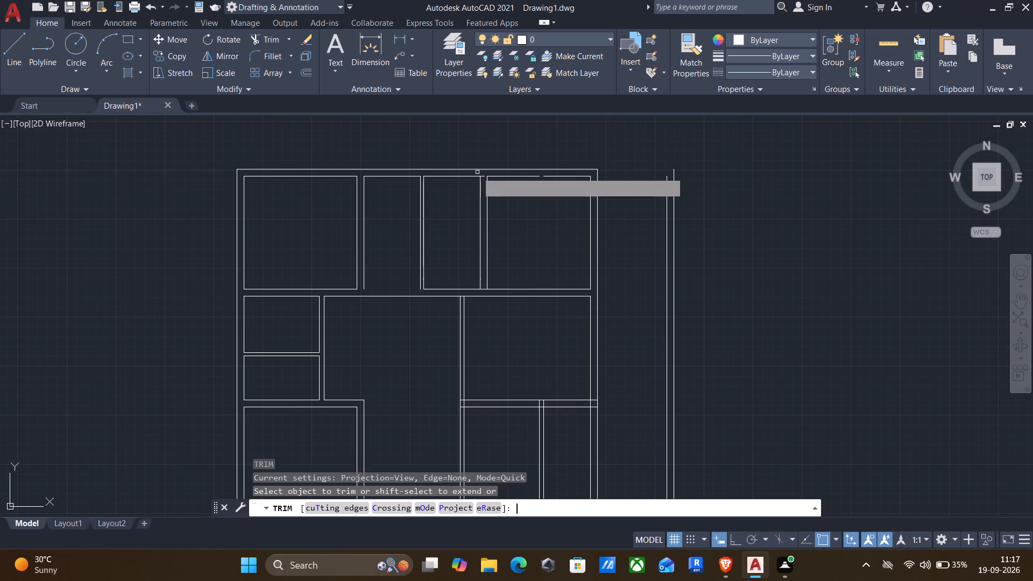
scroll(477, 172, "up", 4)
left_click_drag(476, 174, 494, 255)
scroll(494, 255, "down", 5)
key("Return")
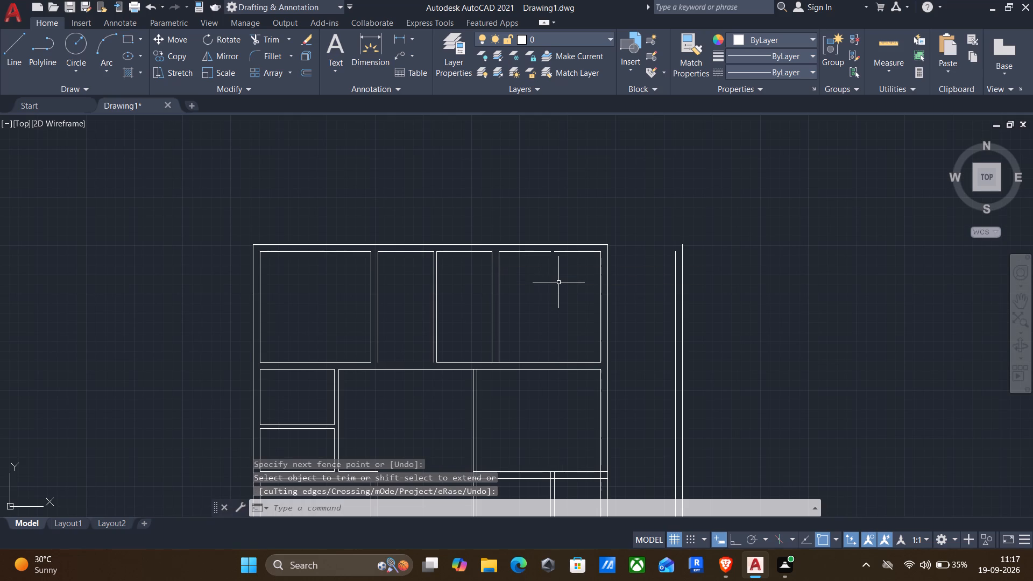
Extend the top inner wall line of the top-right room across the gap to close it.
type("ex")
key("Return")
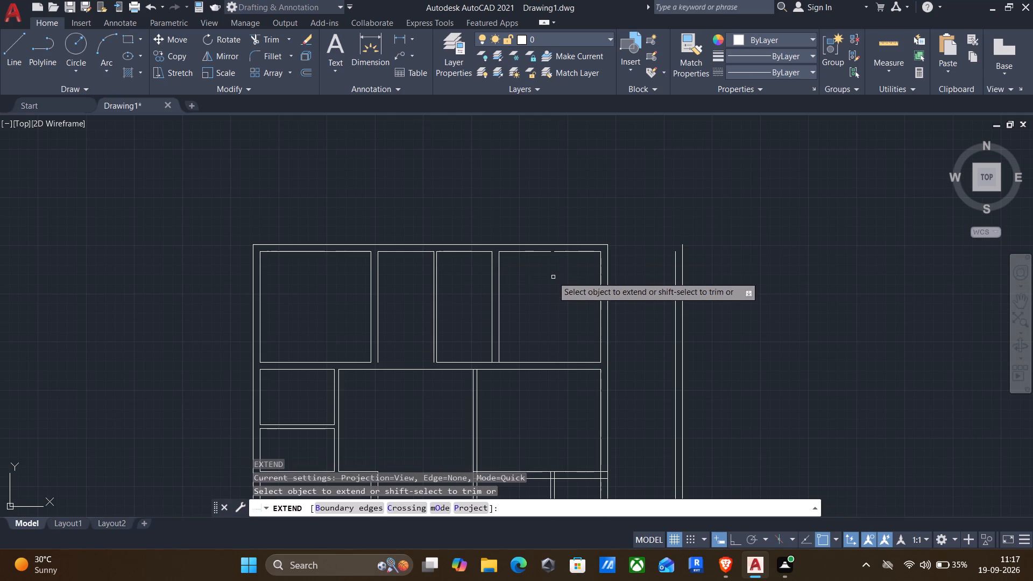
left_click(525, 251)
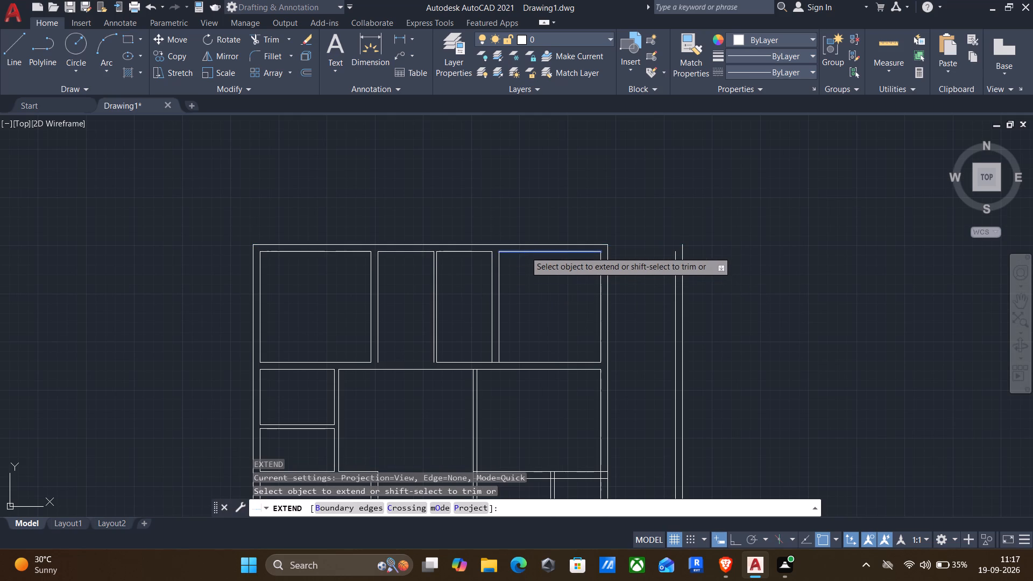
scroll(521, 280, "down", 2)
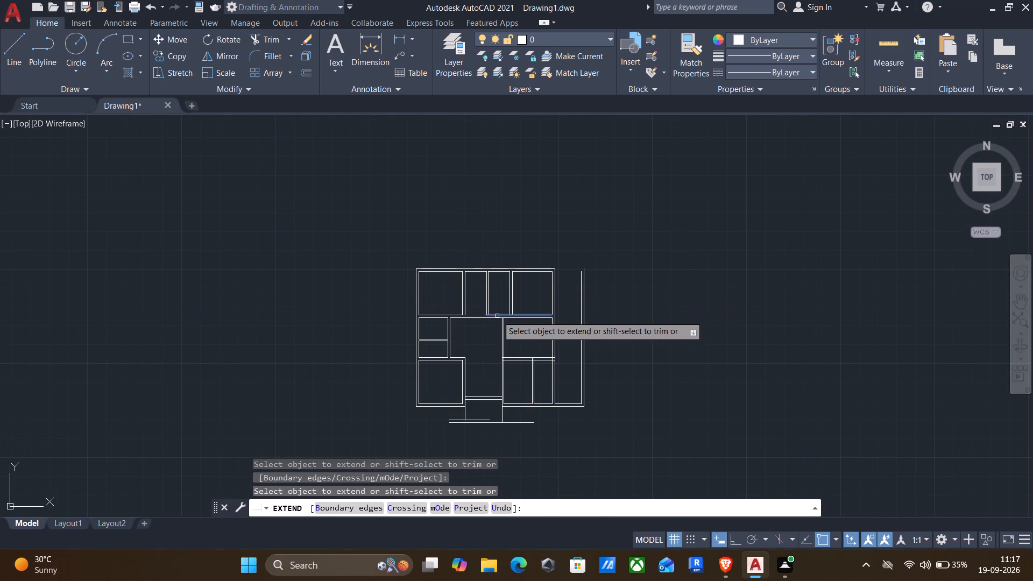
key("Escape")
Trim the crossing lines where the wall above the bottom-right rooms meets the right wall and the 5" partition.
middle_click_drag(482, 336, 430, 235)
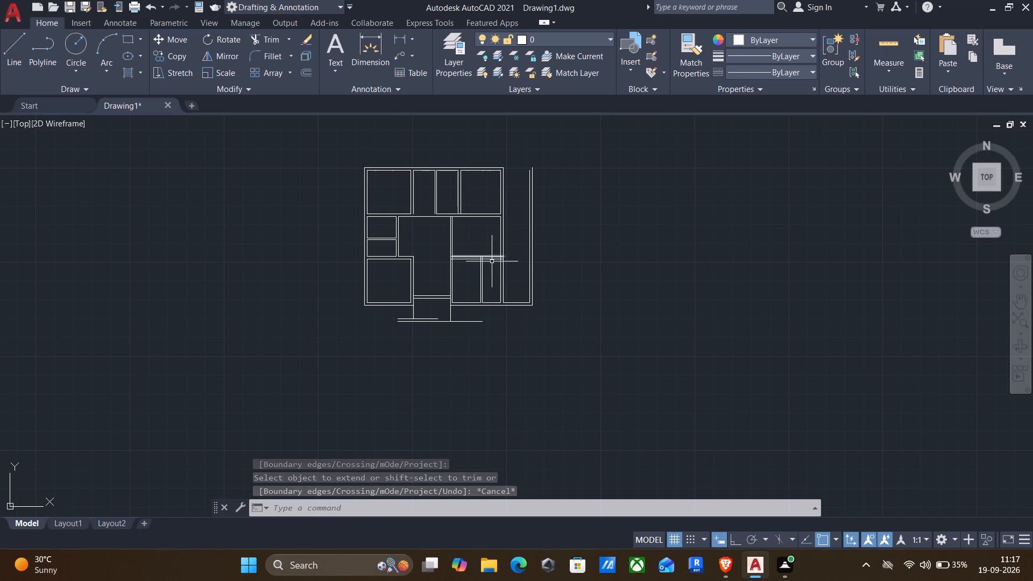
scroll(488, 264, "up", 2)
type("tr")
key("Return")
scroll(514, 221, "up", 3)
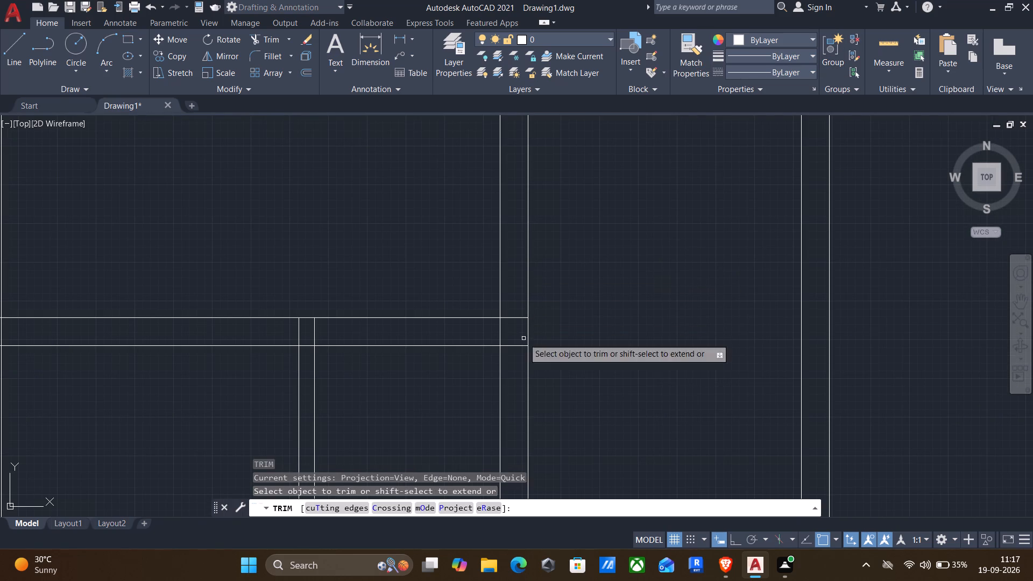
left_click_drag(518, 364, 508, 310)
left_click_drag(503, 330, 479, 335)
left_click_drag(283, 339, 352, 340)
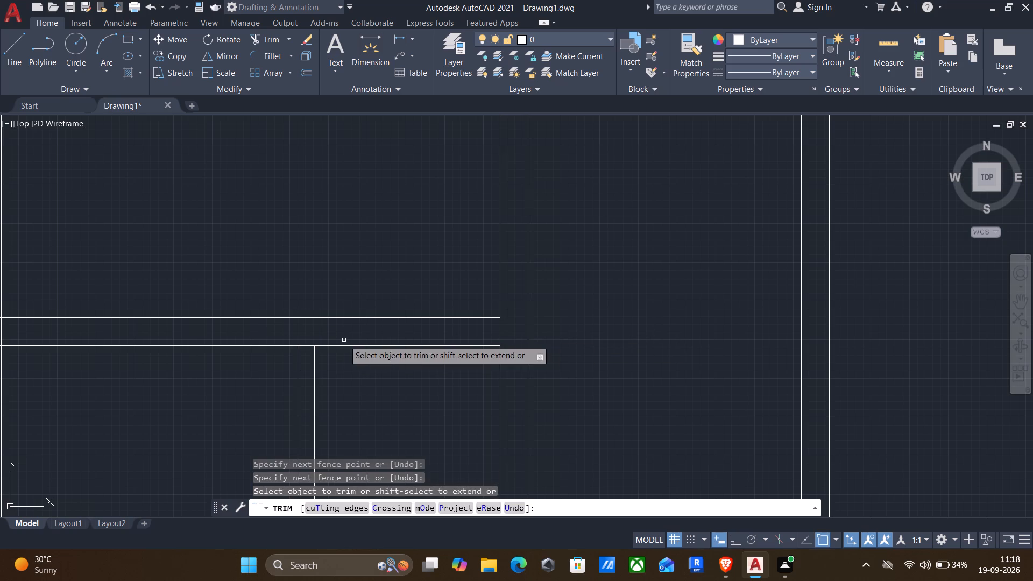
scroll(299, 350, "up", 3)
left_click_drag(315, 355, 340, 289)
scroll(328, 306, "down", 4)
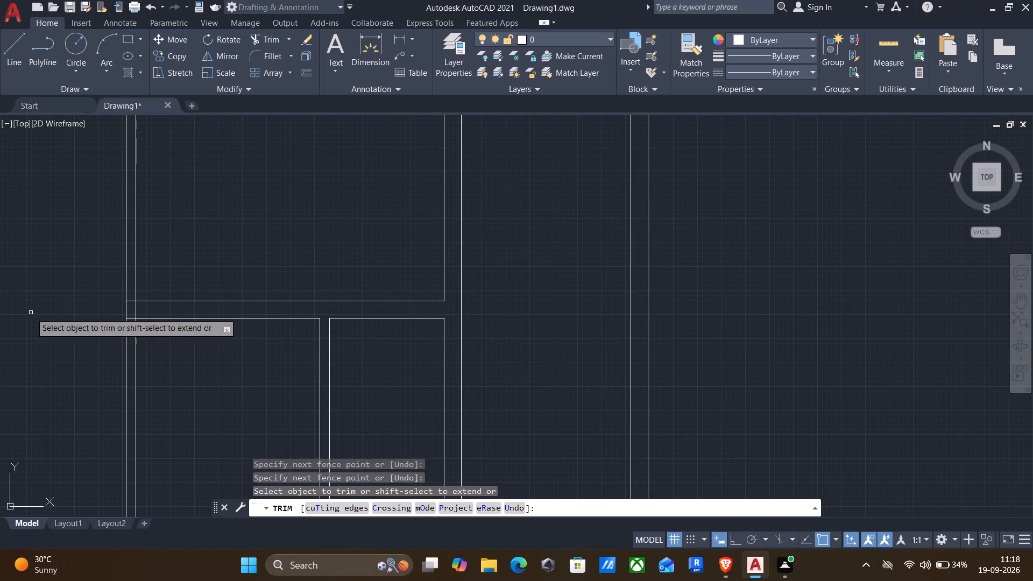
Trim the hall-side junction above the bottom-right rooms and remove the paired wall lines separating the middle-right room from the hall.
scroll(127, 311, "up", 4)
left_click_drag(124, 360, 223, 335)
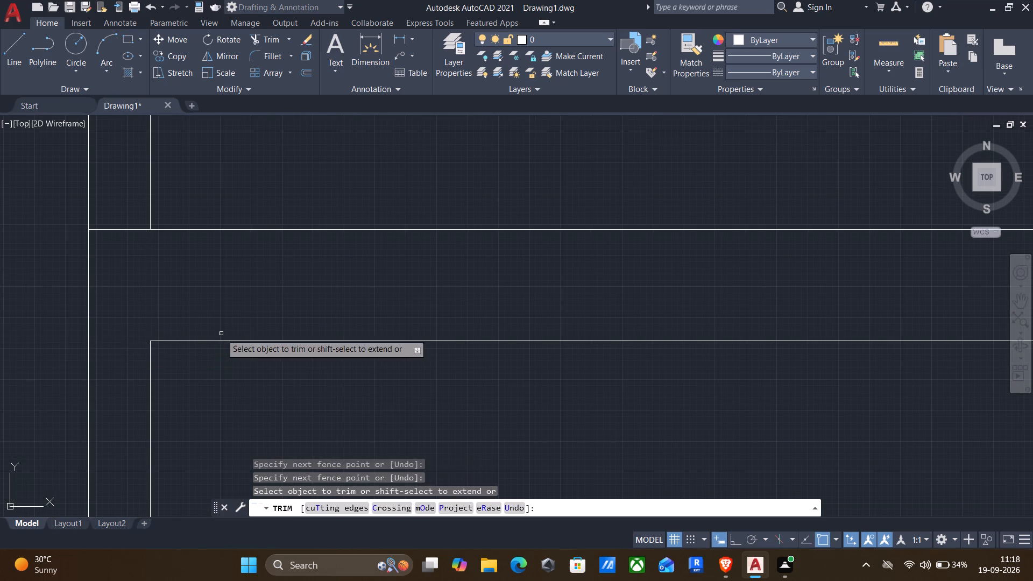
scroll(212, 330, "down", 6)
left_click_drag(229, 290, 169, 293)
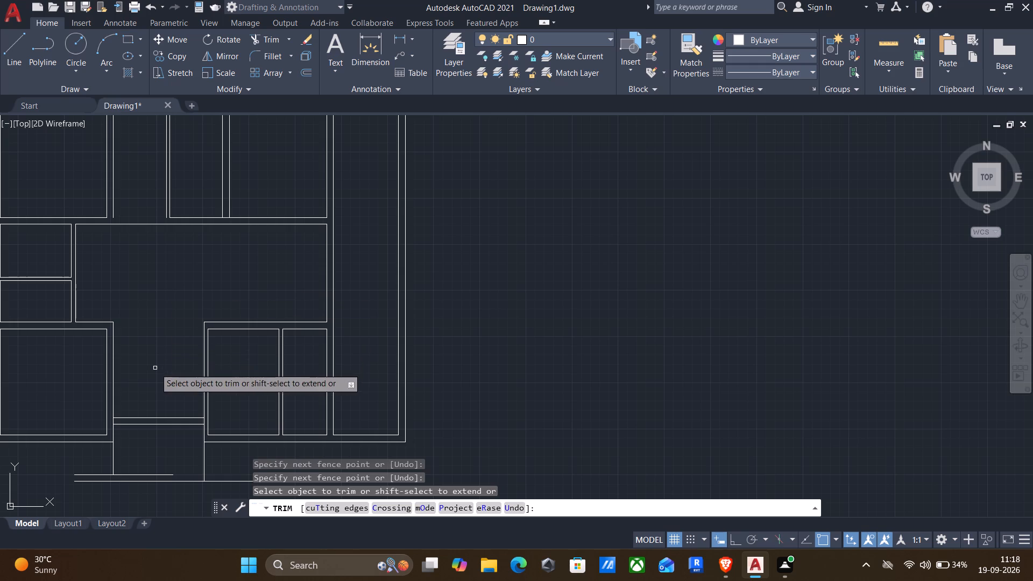
key("Escape")
Measure the entrance area below the hall with the Quick measure option.
middle_click_drag(157, 362, 243, 265)
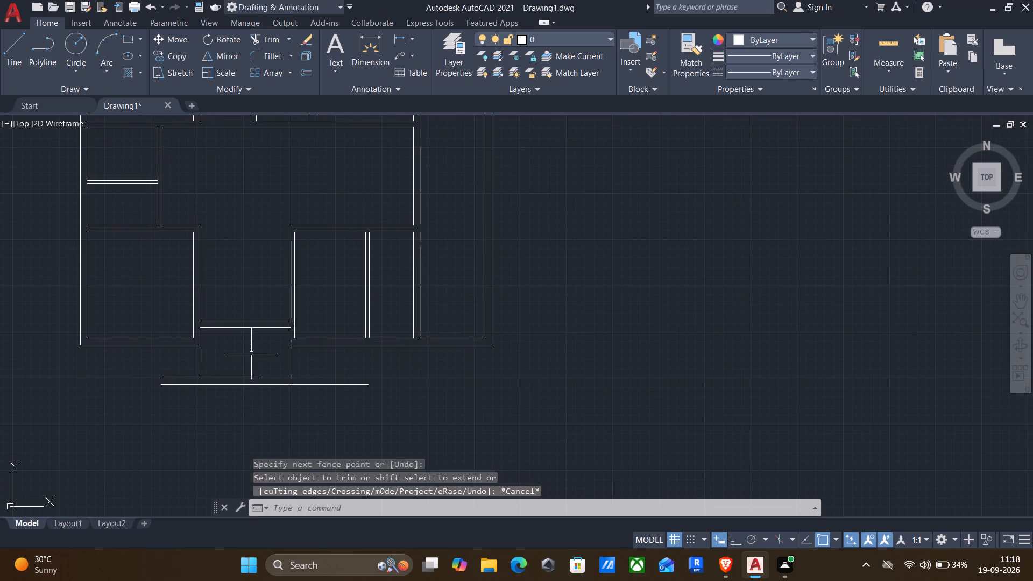
left_click(886, 41)
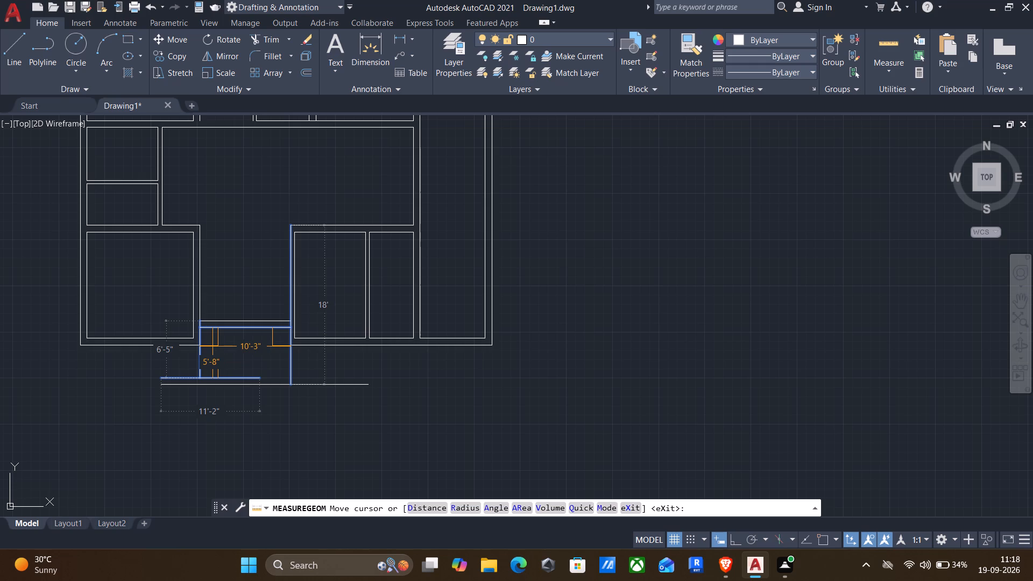
key("Escape")
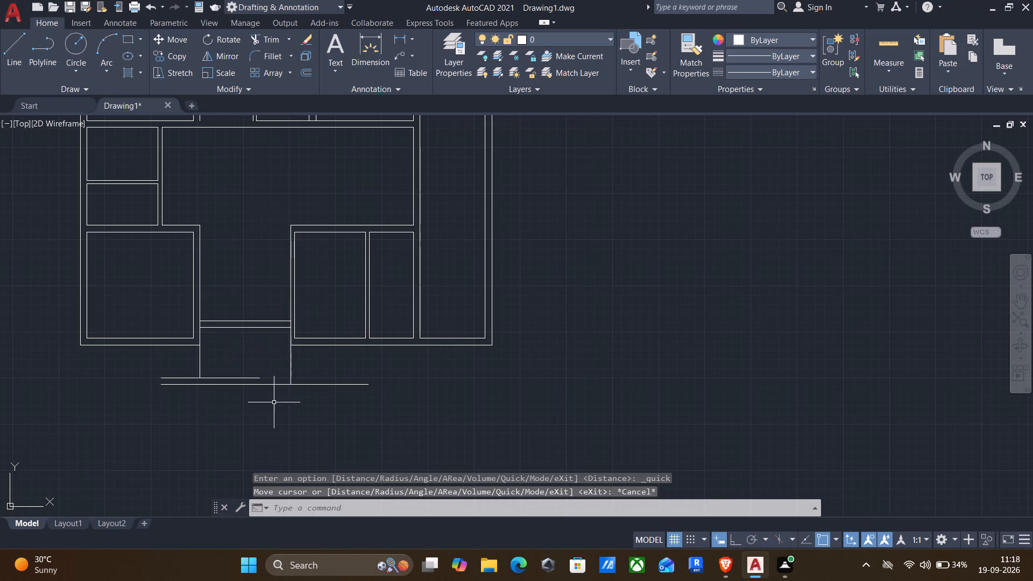
Extend the upper of the entrance area's two bottom lines to meet its right side line.
key("e")
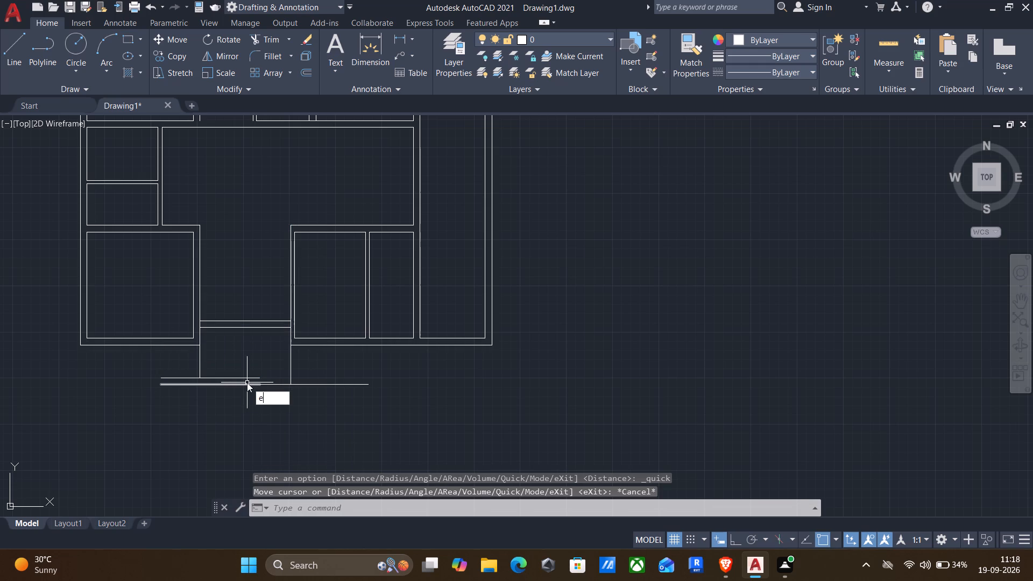
key("x")
key("Return")
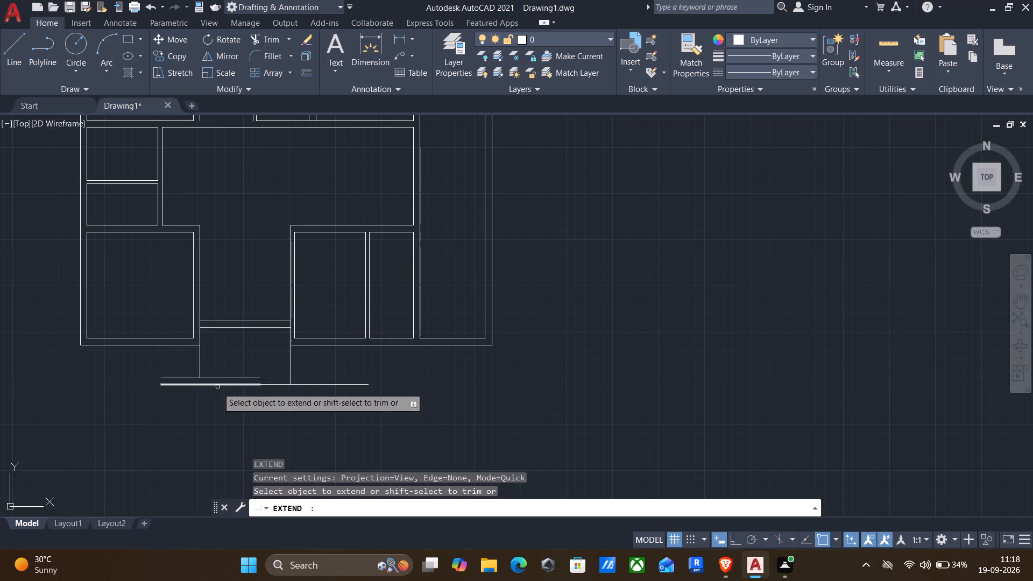
left_click_drag(225, 398, 228, 363)
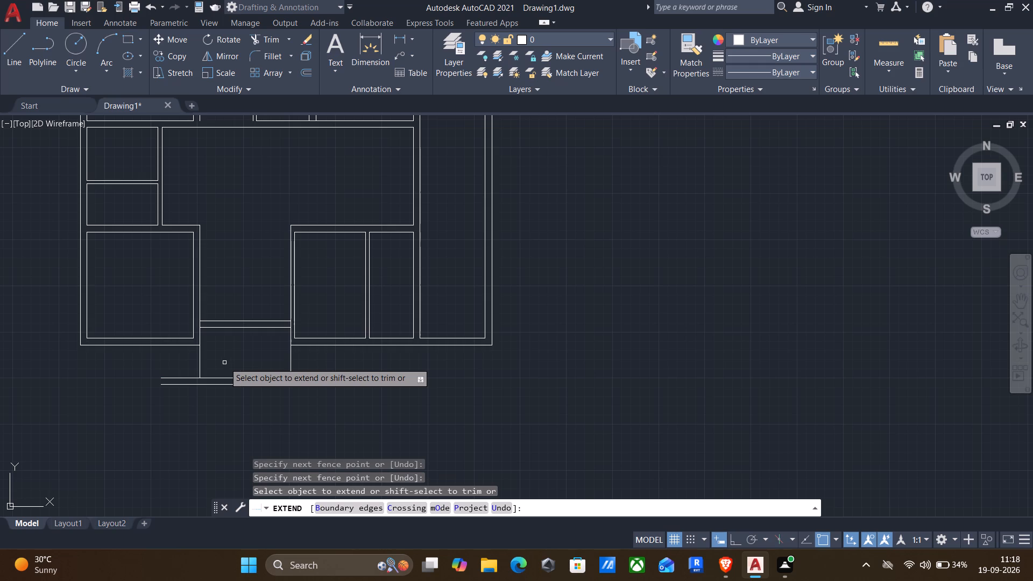
key("Escape")
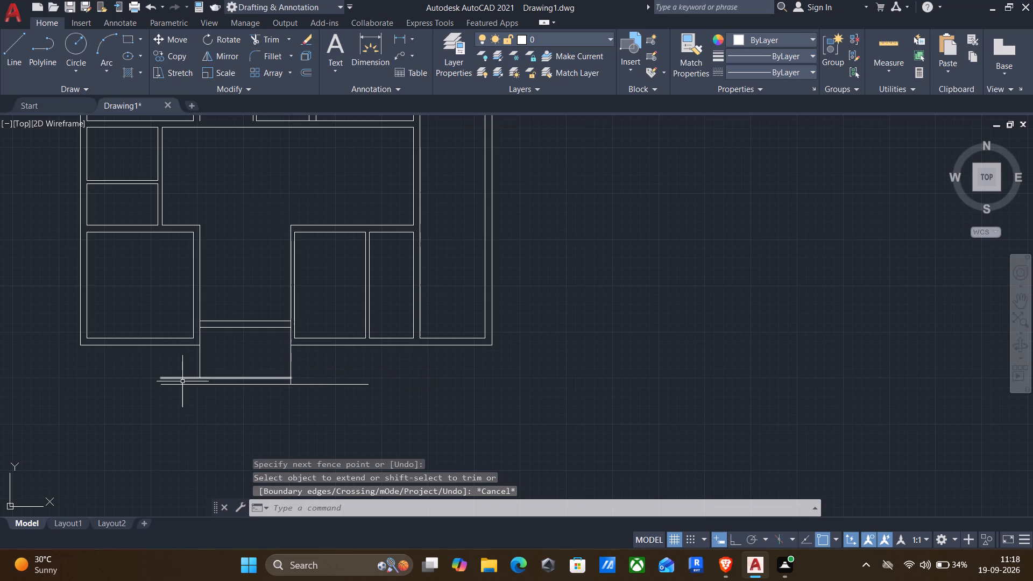
Extend the bottom-left room's right inner wall line down past the outer wall to the entrance area's upper bottom line.
key("e")
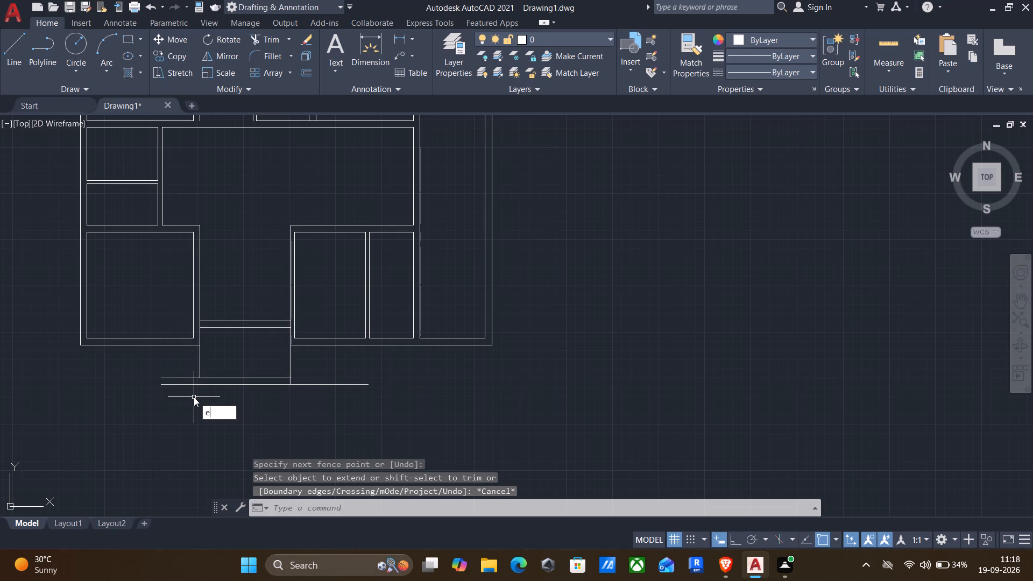
key("x")
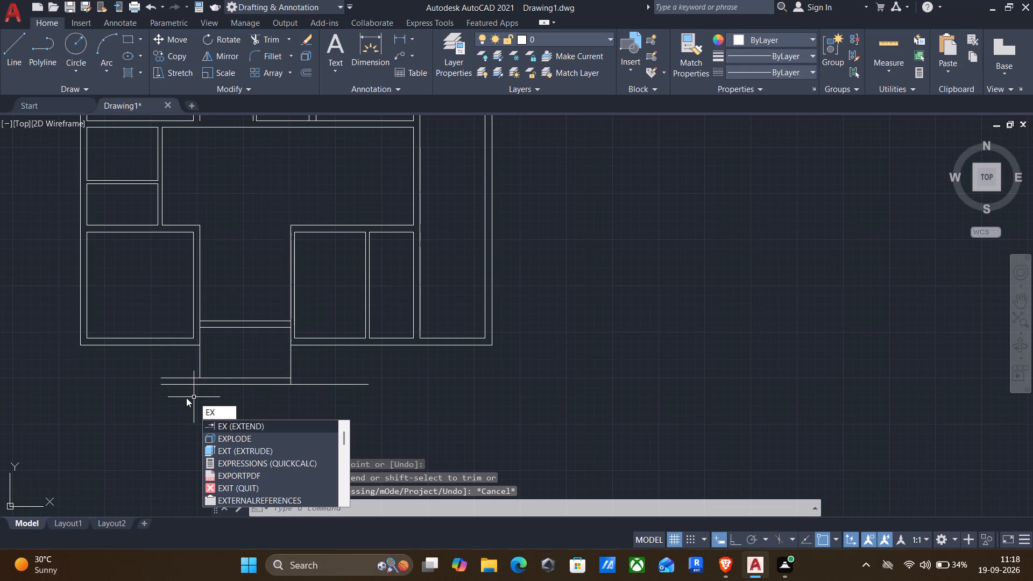
key("Return")
left_click_drag(212, 297, 183, 300)
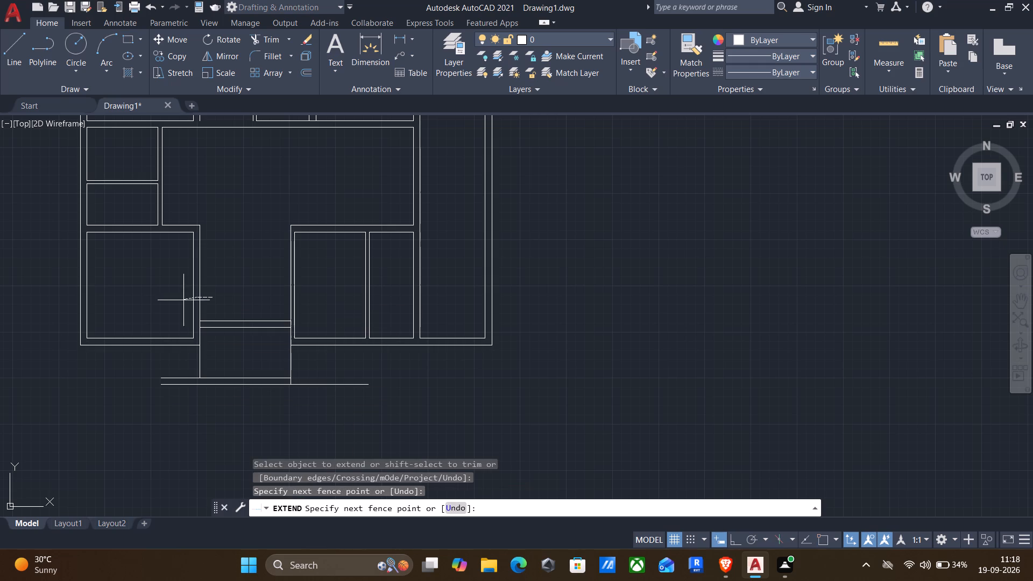
left_click_drag(183, 300, 168, 302)
left_click_drag(208, 306, 208, 306)
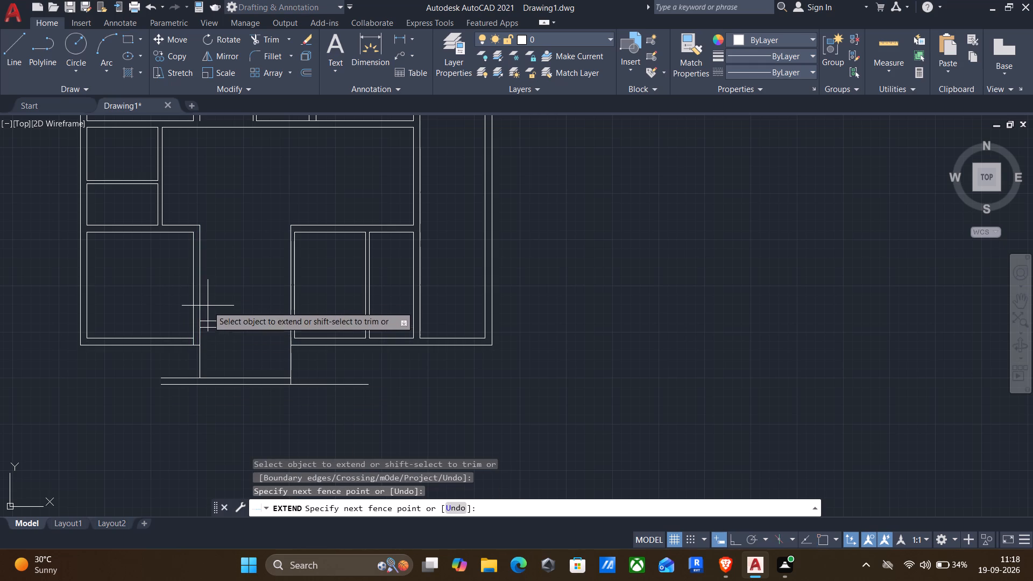
left_click_drag(208, 306, 164, 310)
key("Escape")
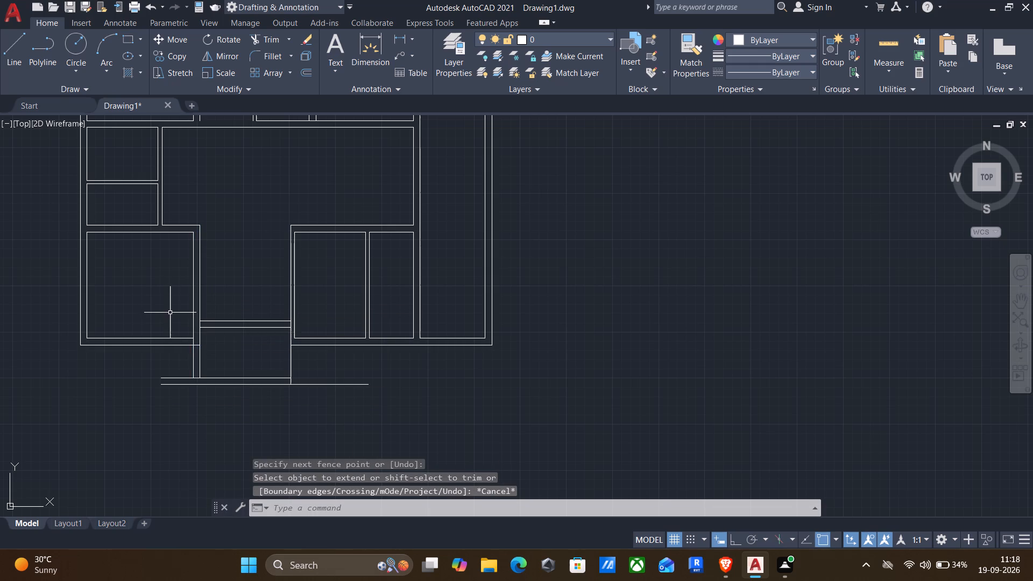
Extend both lines of the entrance area's left wall down to its outer bottom line.
type("tr")
key("Return")
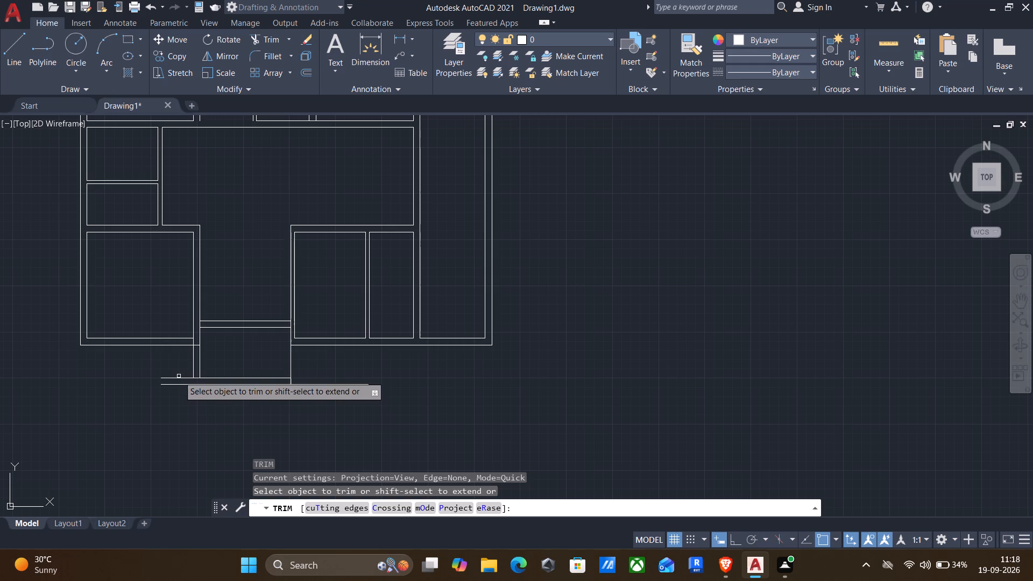
key("Escape")
key("r")
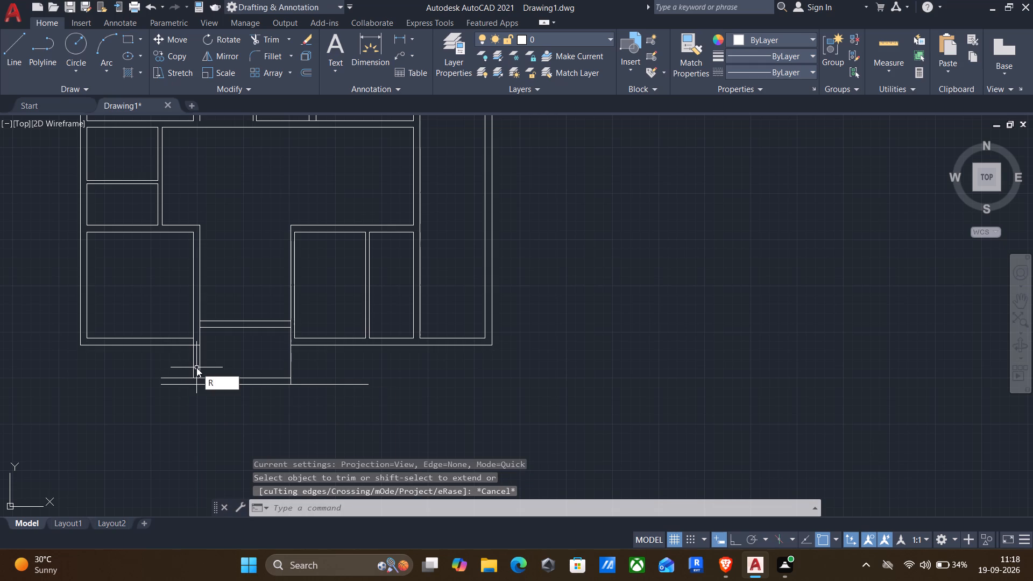
key("BackSpace")
key("BackSpace")
type("ex")
key("Return")
left_click_drag(209, 365, 158, 366)
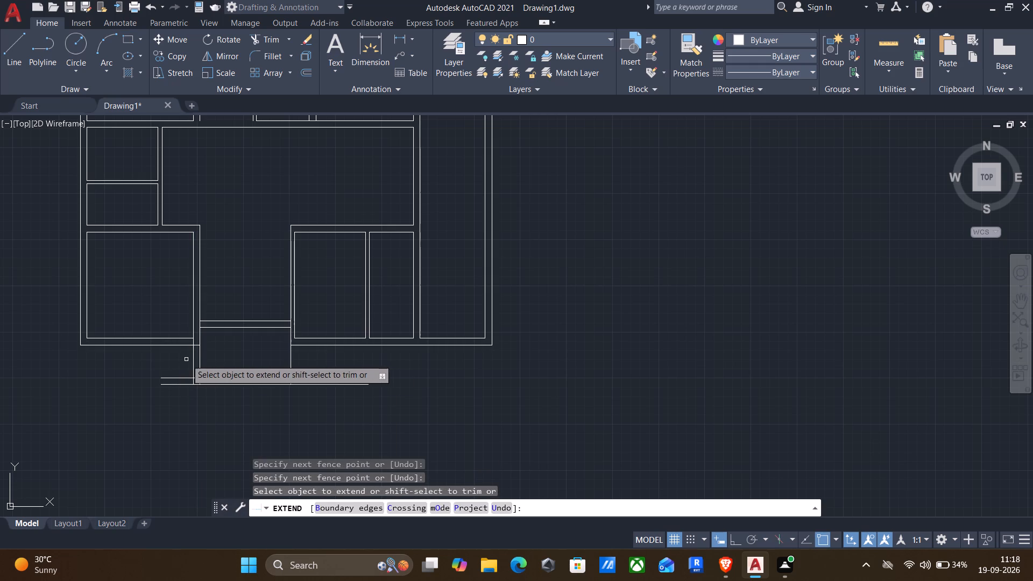
key("Escape")
Trim the overhanging ends of the entrance area's bottom wall lines on both sides and clean up its bottom-left wall corner.
type("tr")
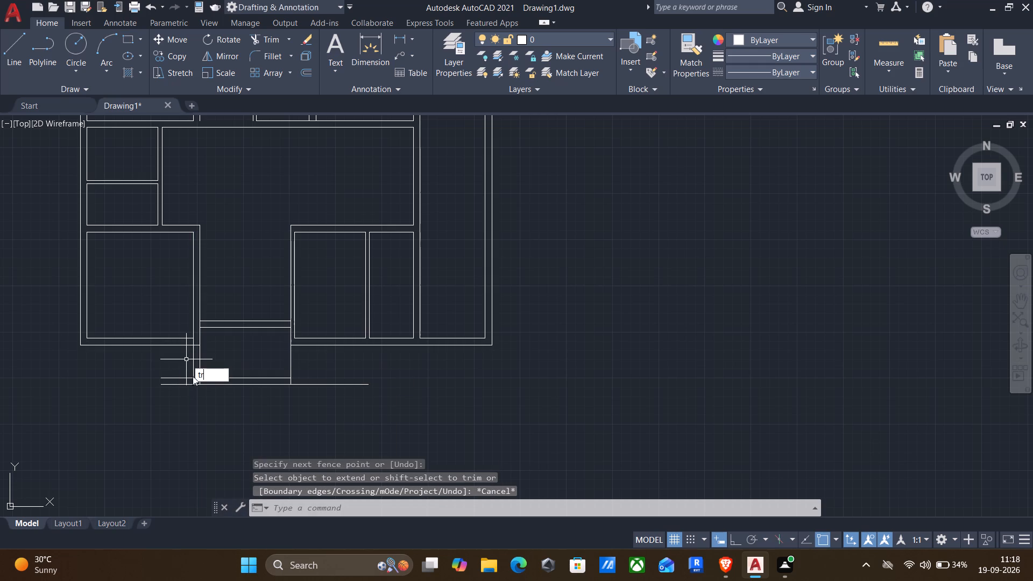
key("Return")
scroll(184, 377, "up", 1)
left_click_drag(178, 356, 184, 392)
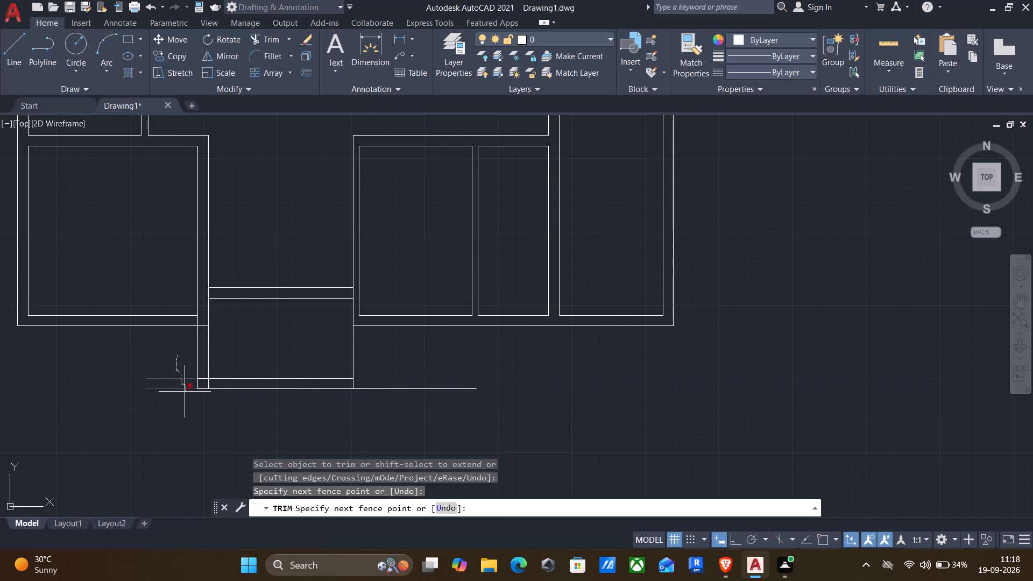
left_click_drag(184, 392, 190, 396)
scroll(210, 384, "up", 5)
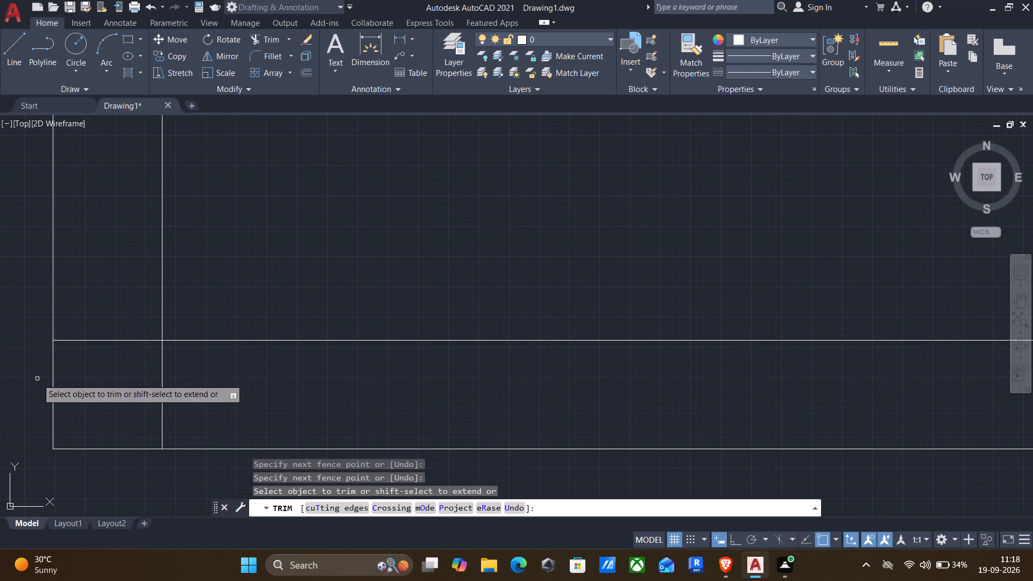
left_click_drag(98, 325, 207, 366)
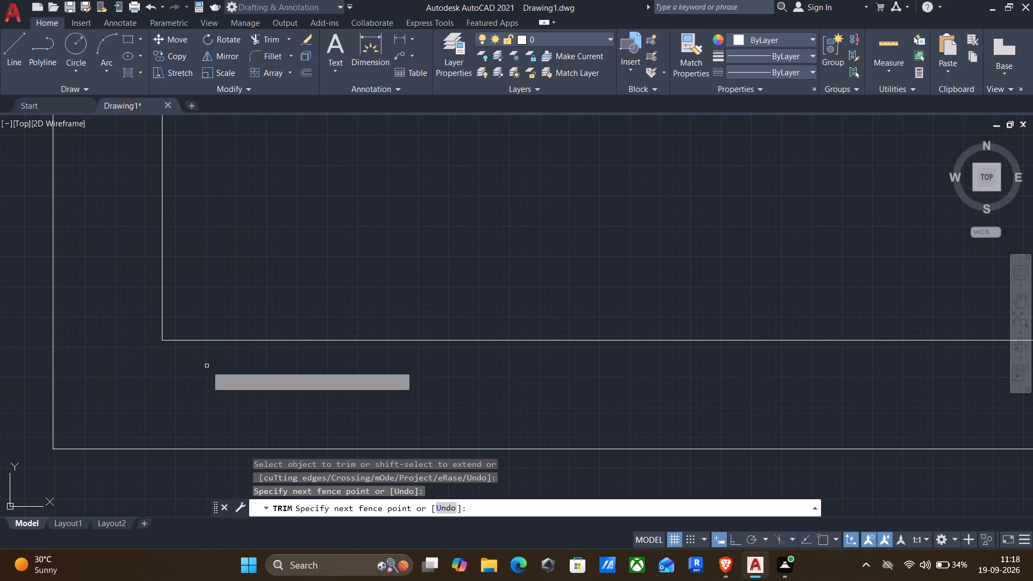
scroll(207, 366, "down", 5)
scroll(367, 380, "up", 1)
left_click_drag(367, 362, 370, 374)
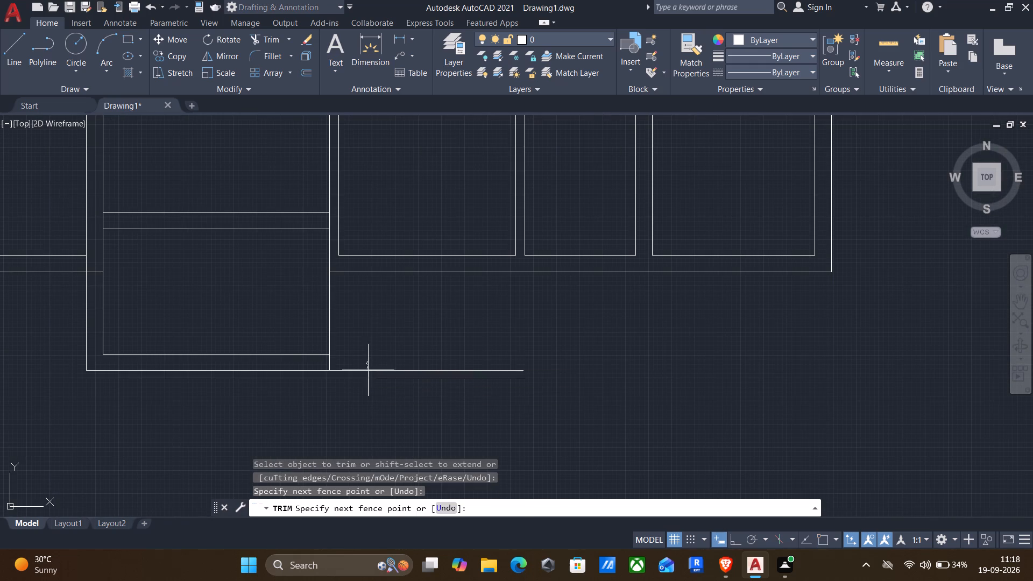
left_click_drag(370, 374, 369, 396)
Trim the side wall lines at both ends of the double-line wall separating the hall from the entrance area.
scroll(136, 287, "down", 1)
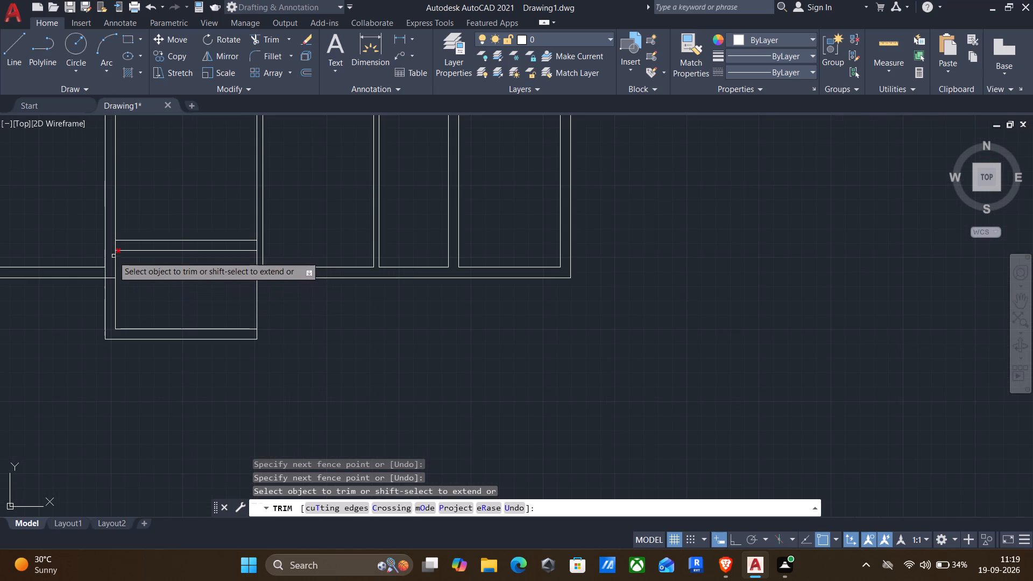
scroll(111, 253, "up", 4)
left_click_drag(108, 227, 147, 221)
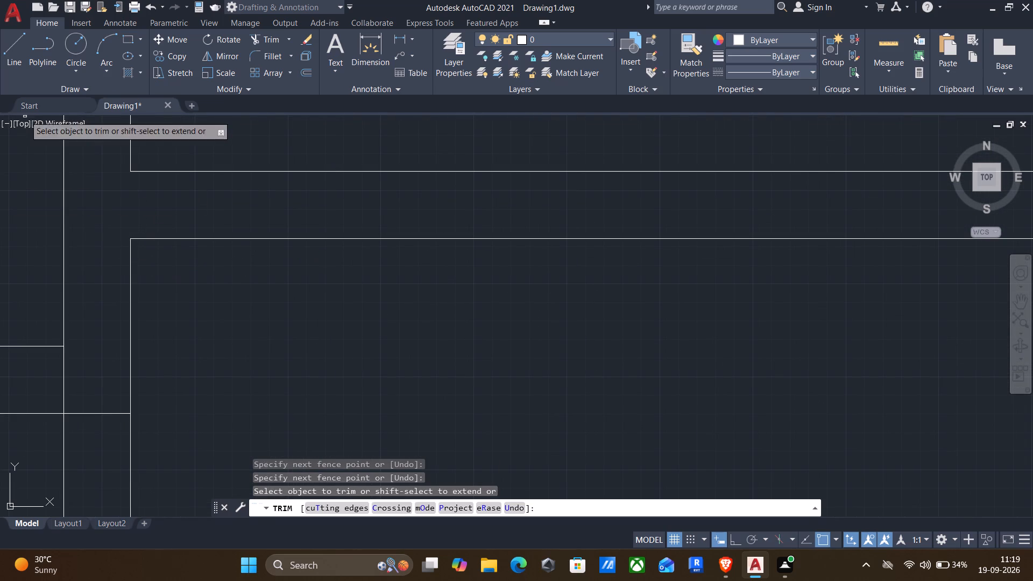
scroll(326, 196, "down", 4)
scroll(469, 196, "up", 3)
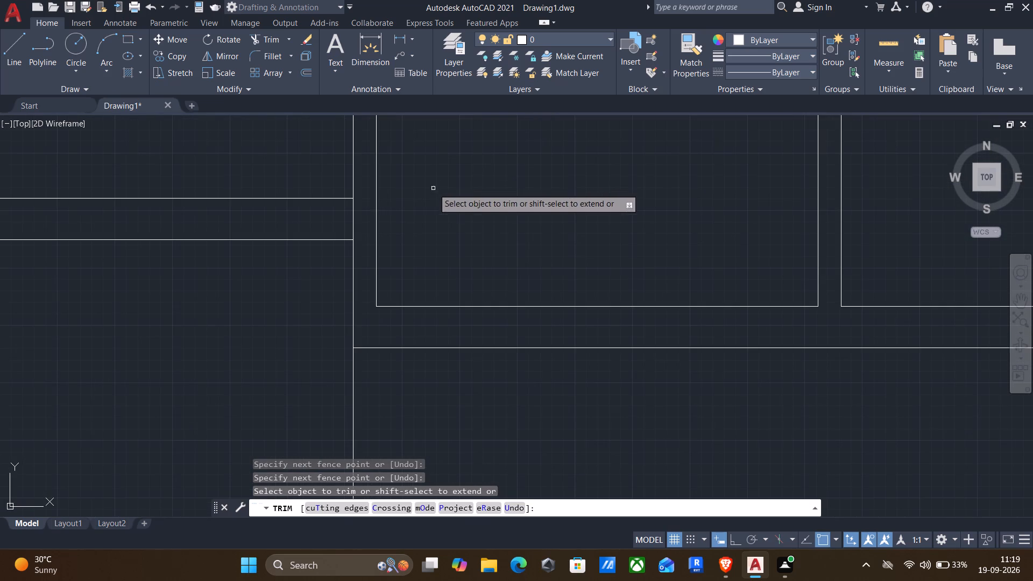
left_click_drag(358, 217, 299, 231)
scroll(276, 233, "down", 2)
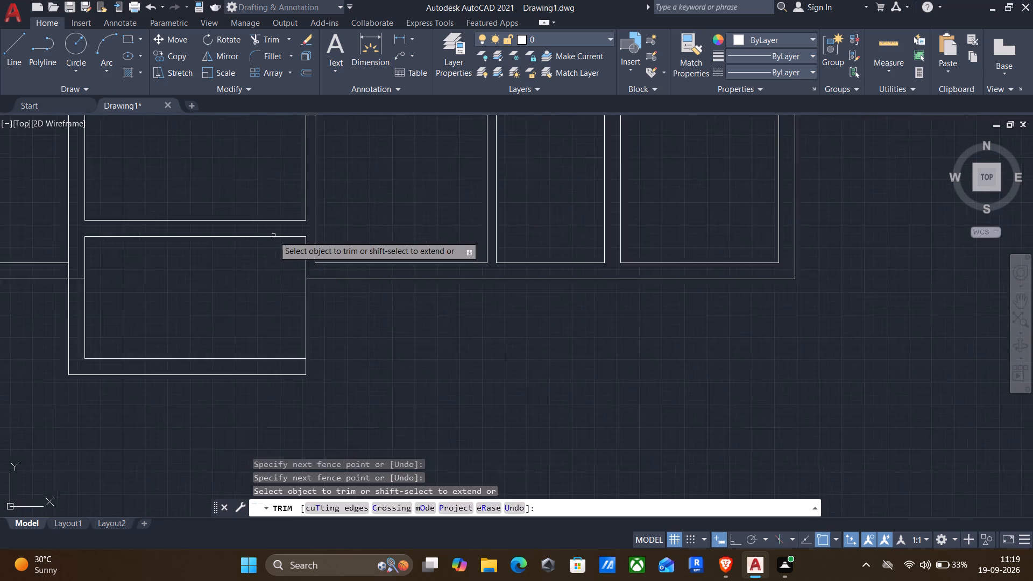
Trim the bottom-left room's outer wall line where it crosses the entrance area's left wall.
scroll(273, 236, "down", 1)
scroll(64, 269, "up", 2)
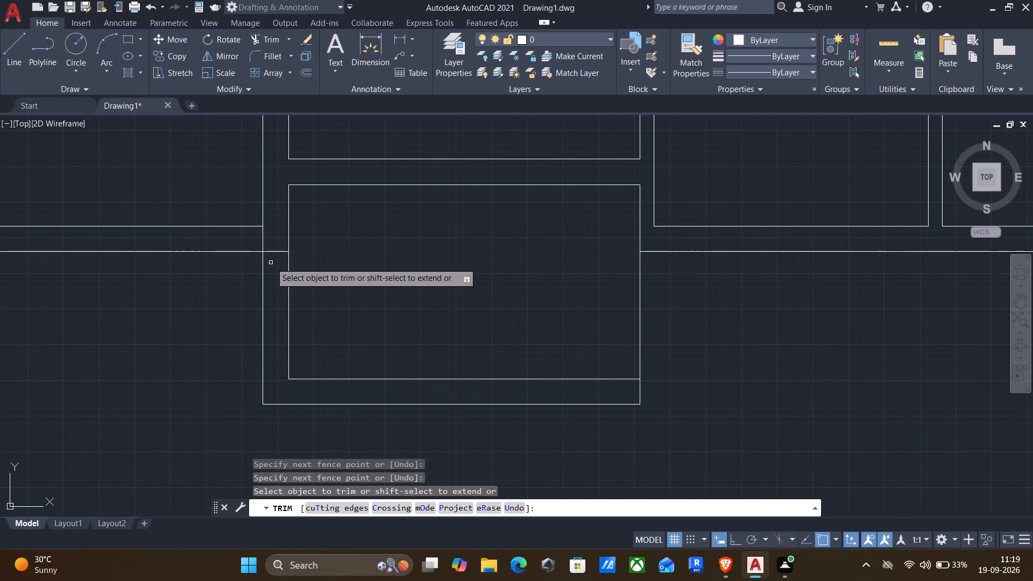
left_click(270, 263)
left_click(269, 244)
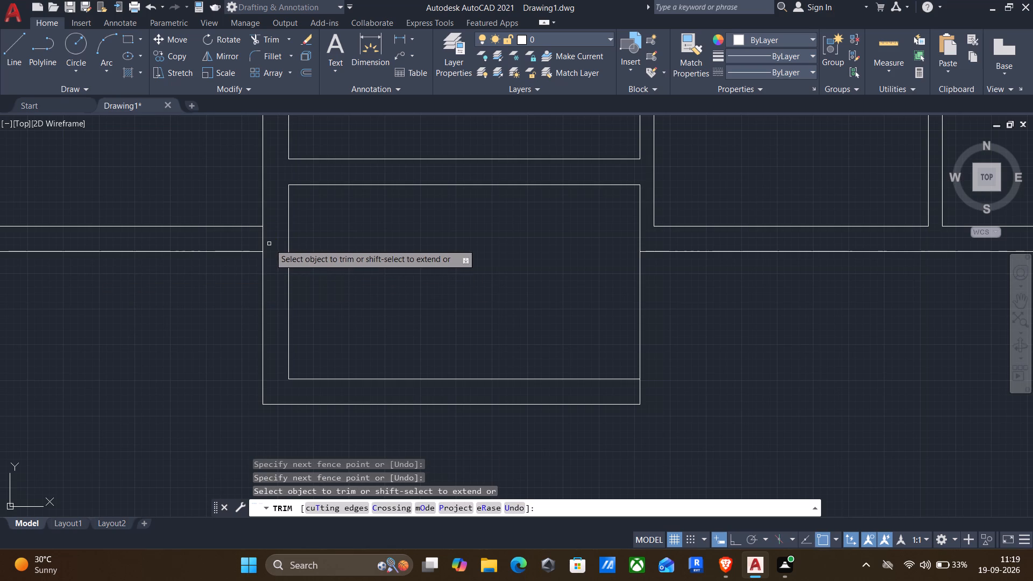
key("Escape")
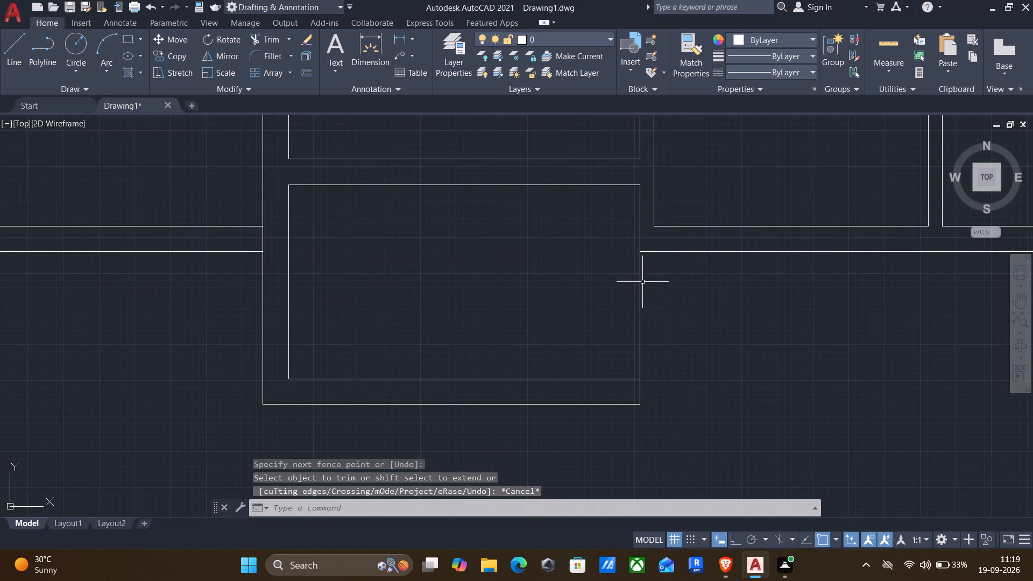
Offset the entrance area's right side line 9" outward to form its right wall.
key("o")
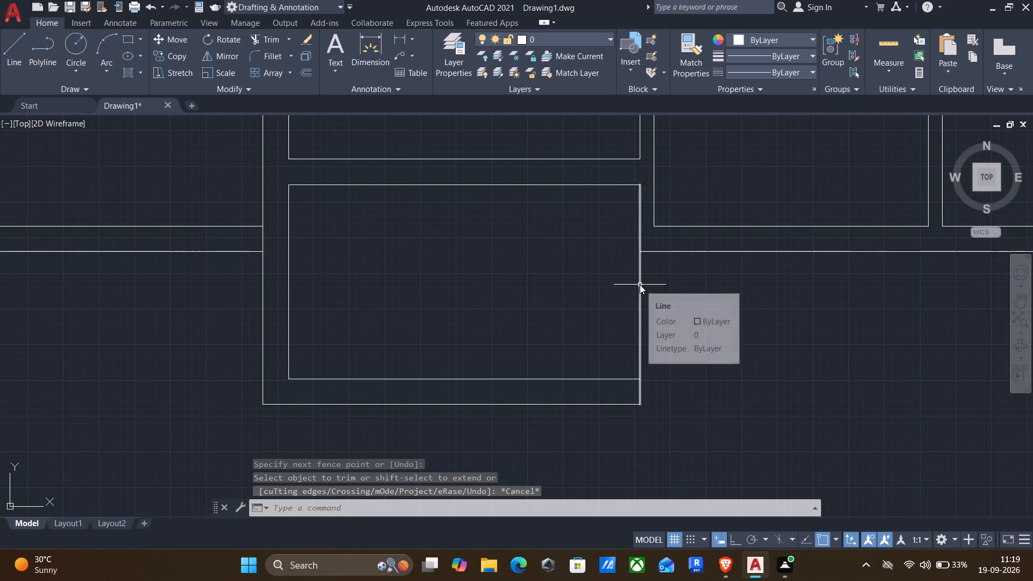
key("Return")
left_click(641, 289)
left_click(654, 290)
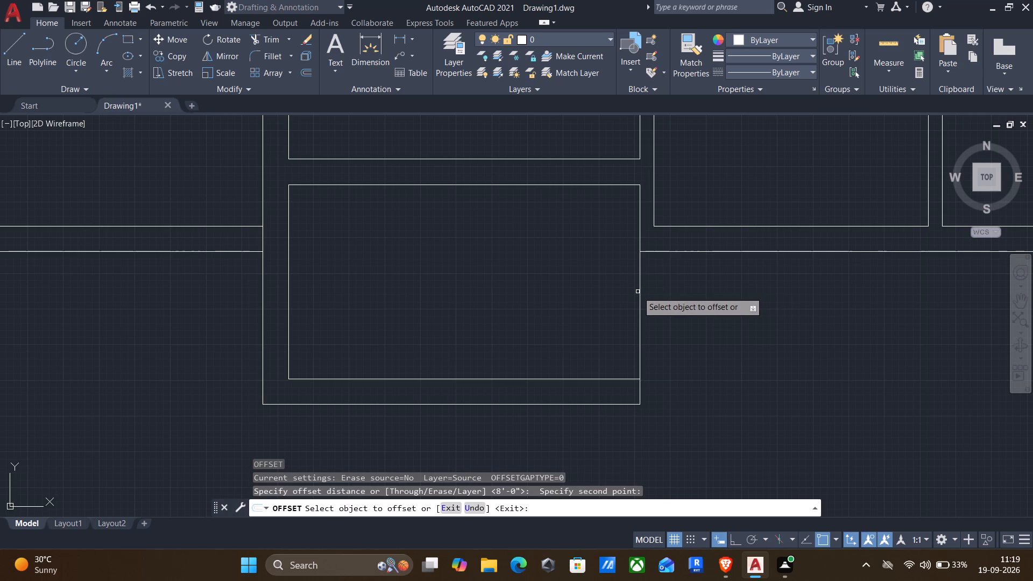
left_click(638, 292)
type("9\"")
key("Return")
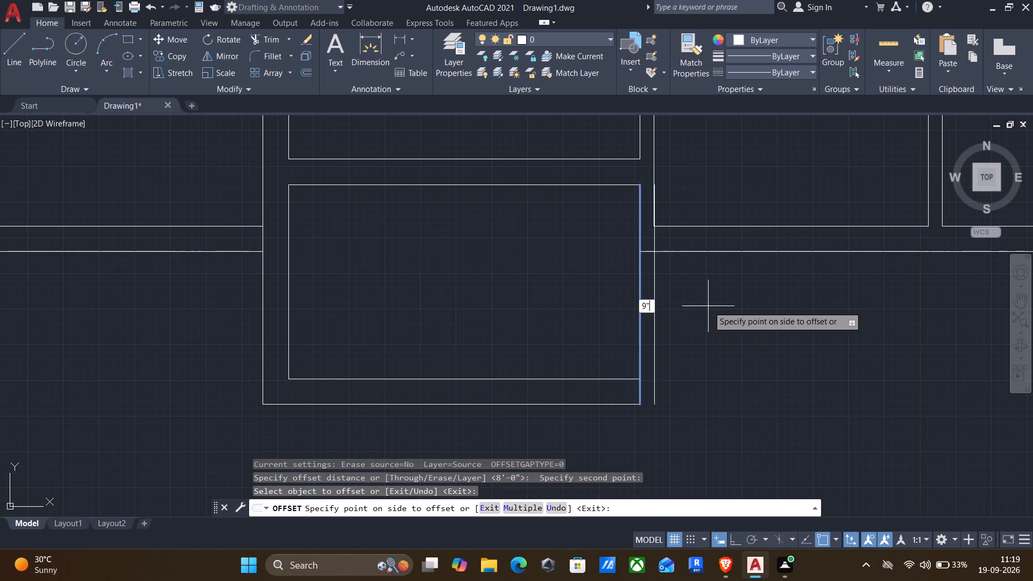
key("Escape")
Trim the junction of the entrance's right wall with the bottom-right rooms' outer wall, and the inner line's overhang at the entrance's bottom-right corner.
type("tr")
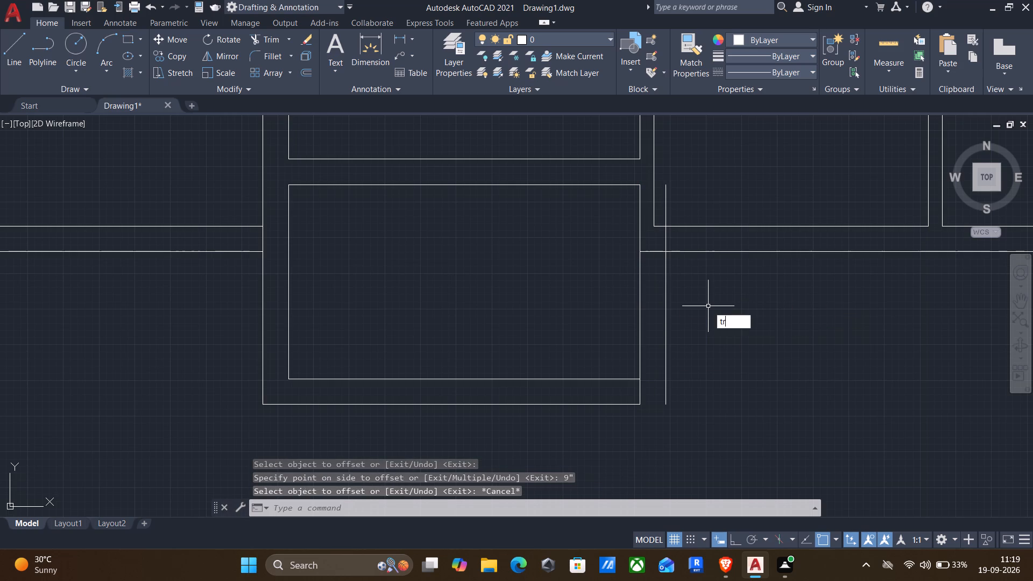
key("Return")
scroll(644, 246, "up", 3)
left_click_drag(658, 249, 735, 238)
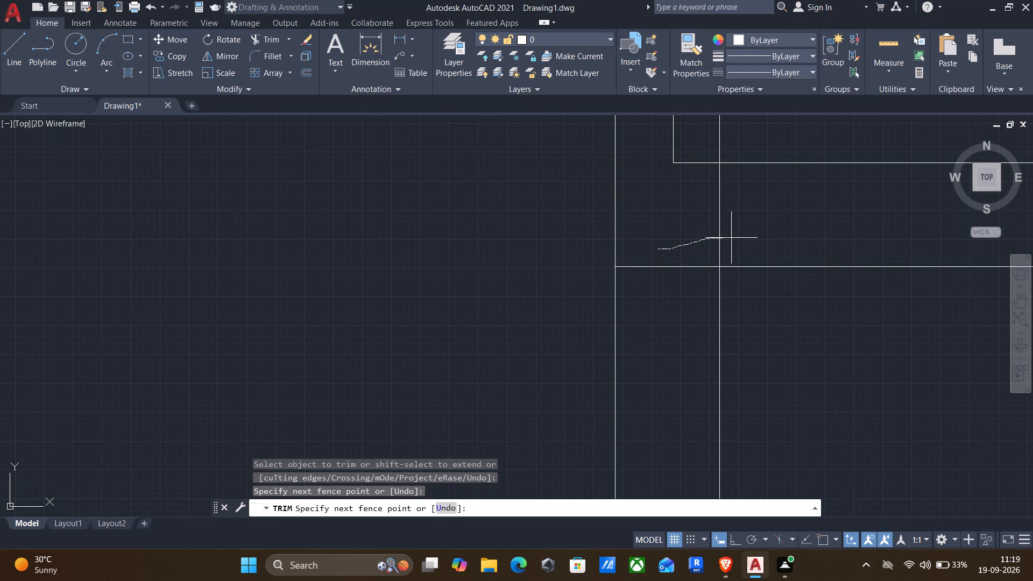
left_click_drag(735, 238, 740, 238)
left_click_drag(656, 240, 690, 299)
scroll(692, 291, "down", 2)
left_click_drag(697, 229, 703, 221)
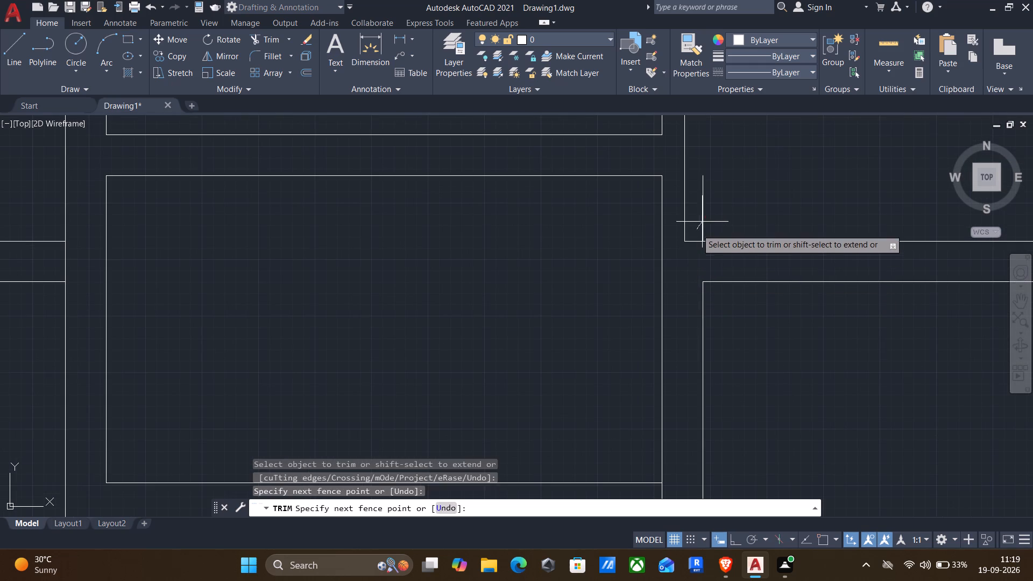
left_click_drag(703, 221, 717, 220)
scroll(650, 235, "down", 2)
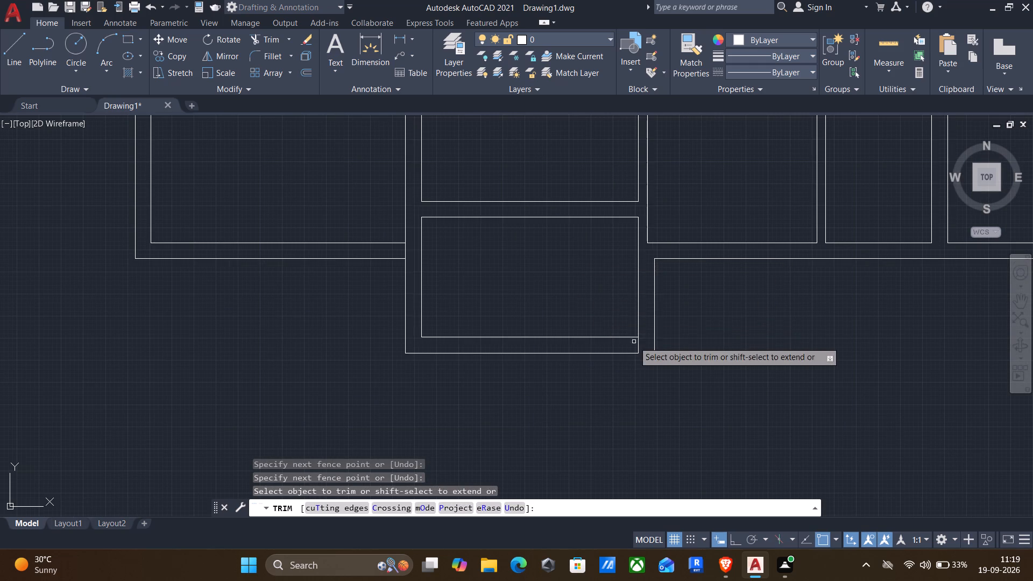
scroll(636, 343, "up", 2)
left_click_drag(639, 347, 593, 345)
key("Escape")
Fillet the entrance area's outer bottom line and outer right wall line with zero radius to close the corner.
key("f")
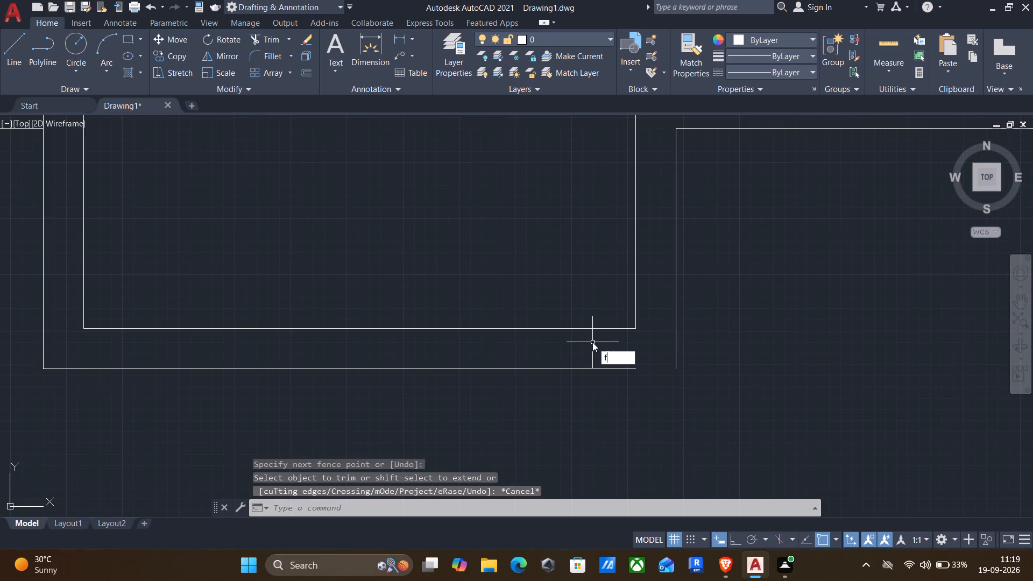
key("Return")
left_click(583, 370)
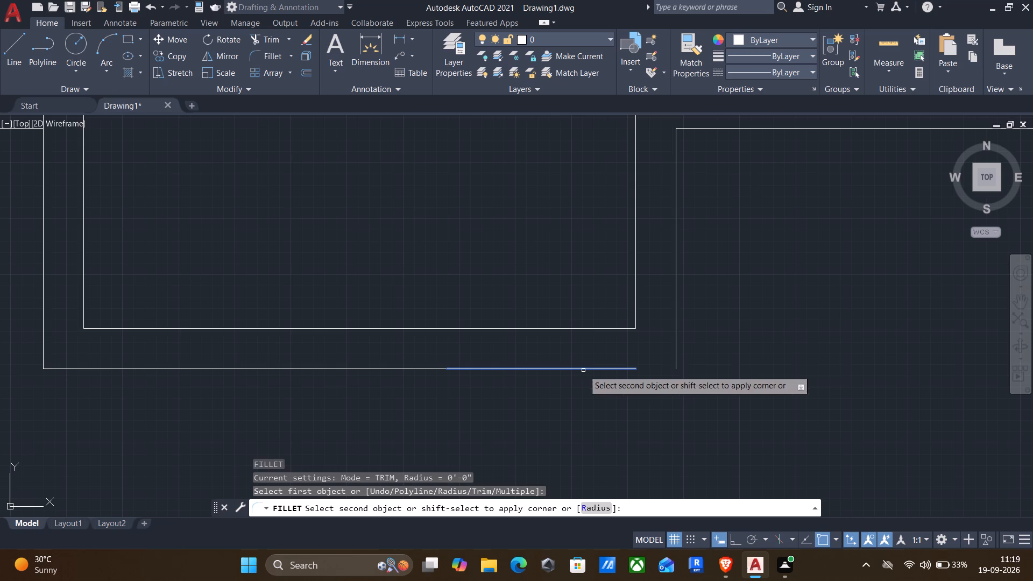
left_click(674, 314)
left_click(675, 314)
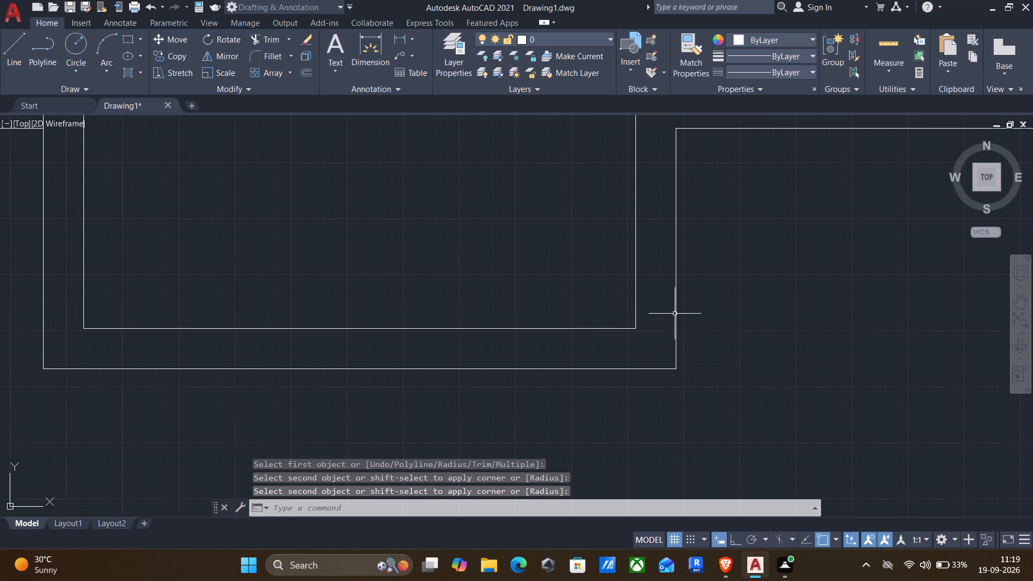
Trim the entrance area's outer left wall line out of the junction with the bottom-left room's bottom wall.
scroll(646, 325, "down", 2)
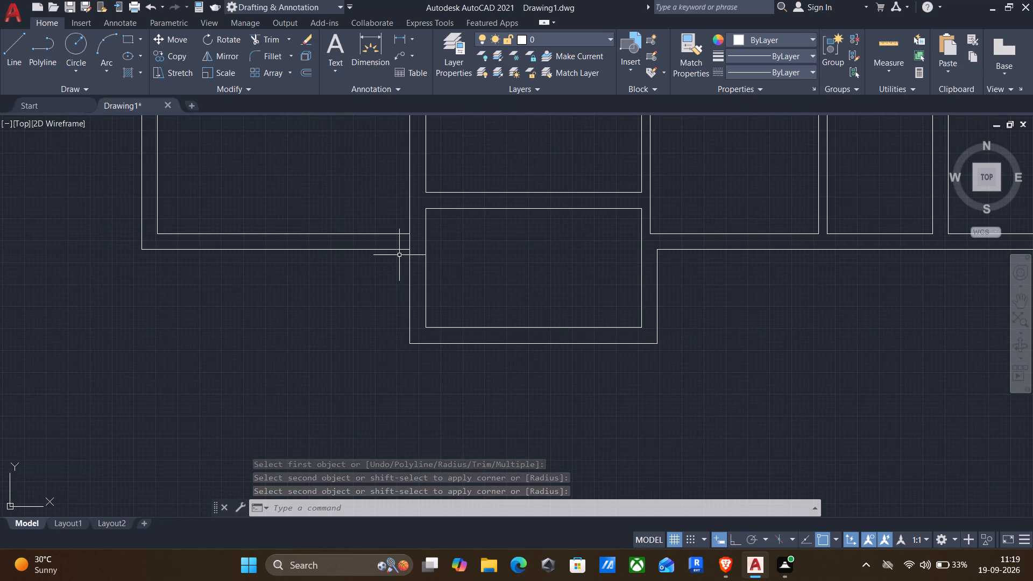
type("tr")
key("Return")
scroll(397, 244, "up", 2)
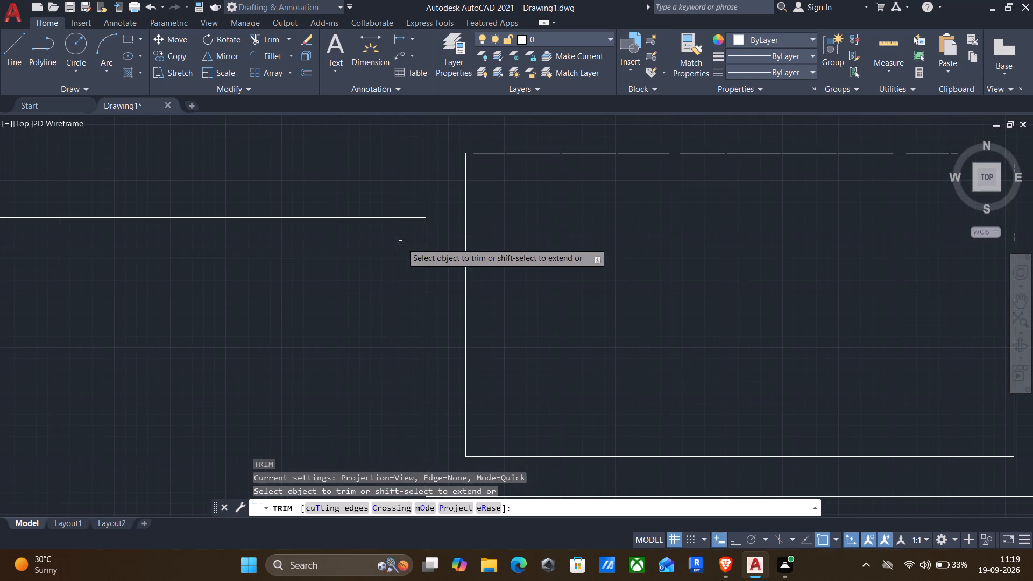
left_click_drag(411, 242, 446, 237)
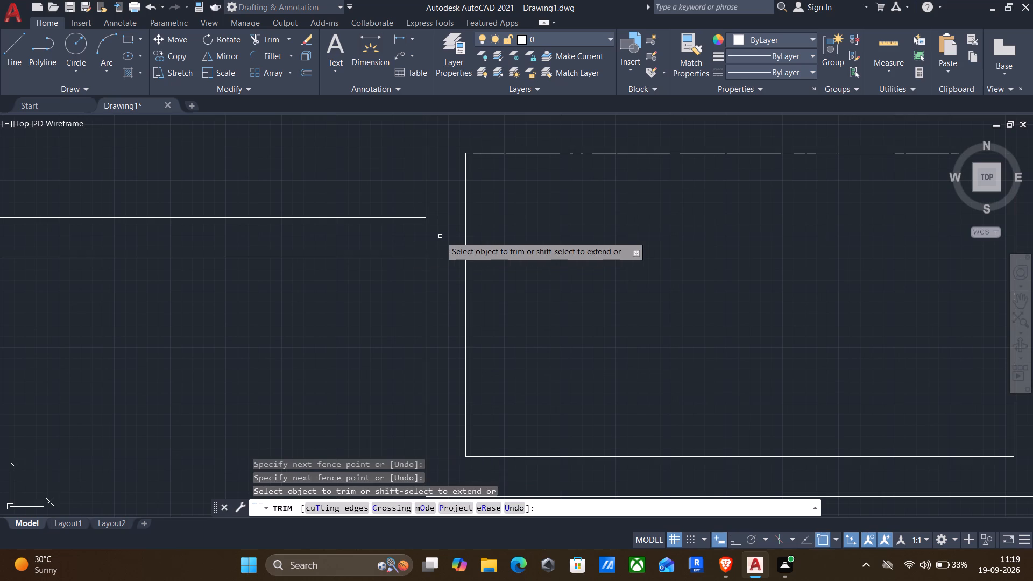
key("Escape")
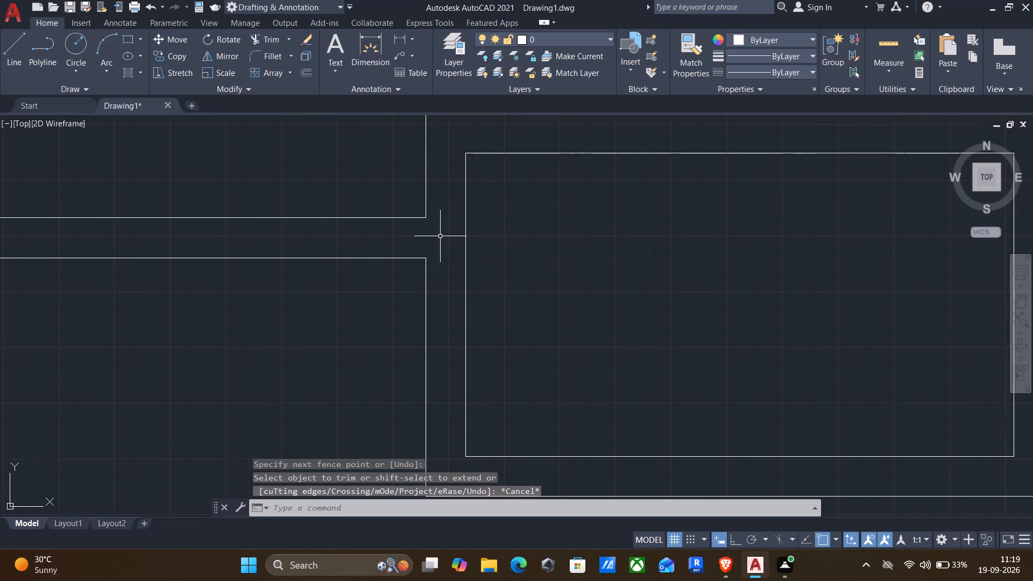
Measure the bottom-right rooms and the central hall with Quick Measure to check their dimensions.
scroll(439, 238, "down", 3)
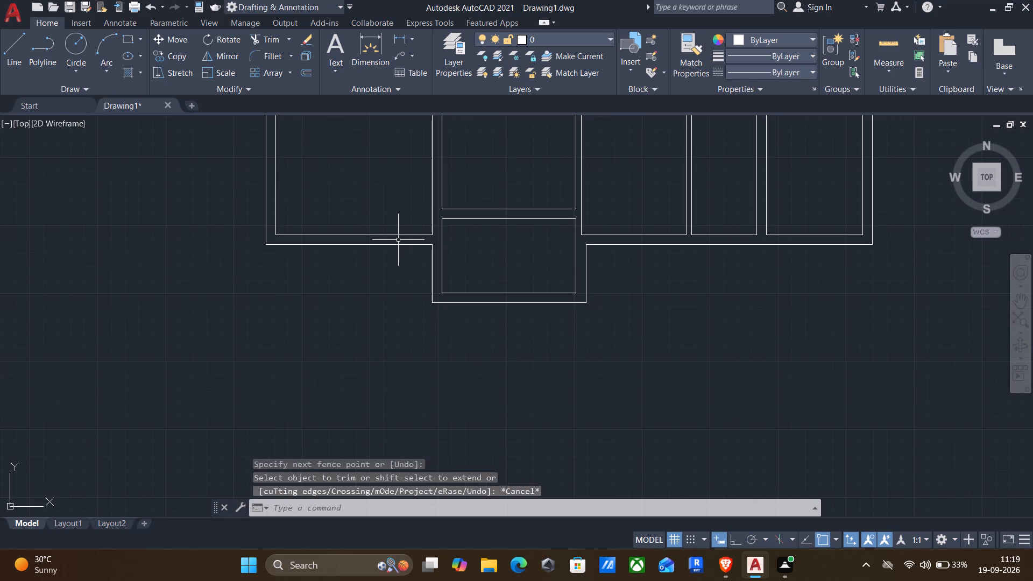
scroll(370, 264, "down", 1)
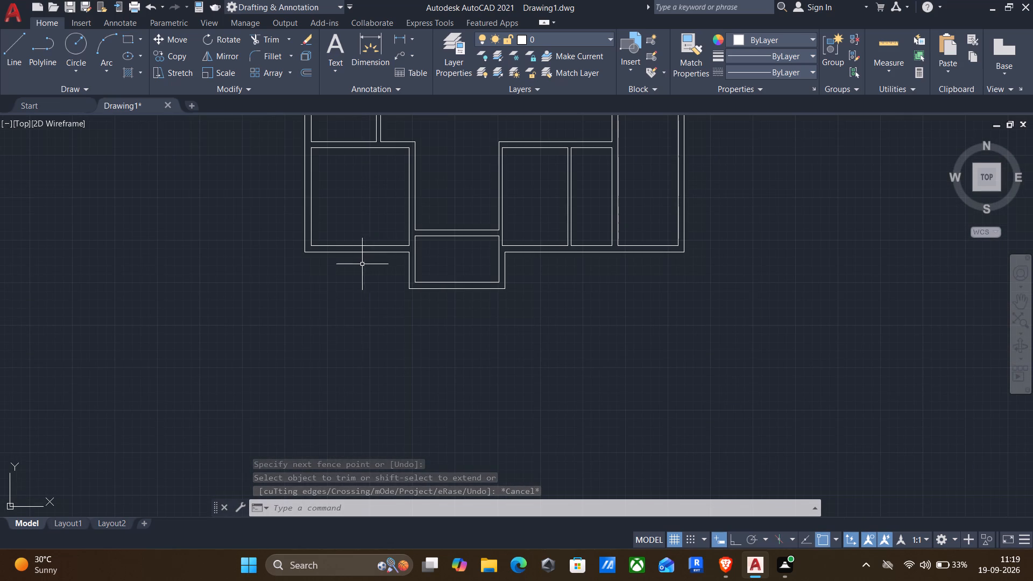
middle_click_drag(279, 311, 257, 310)
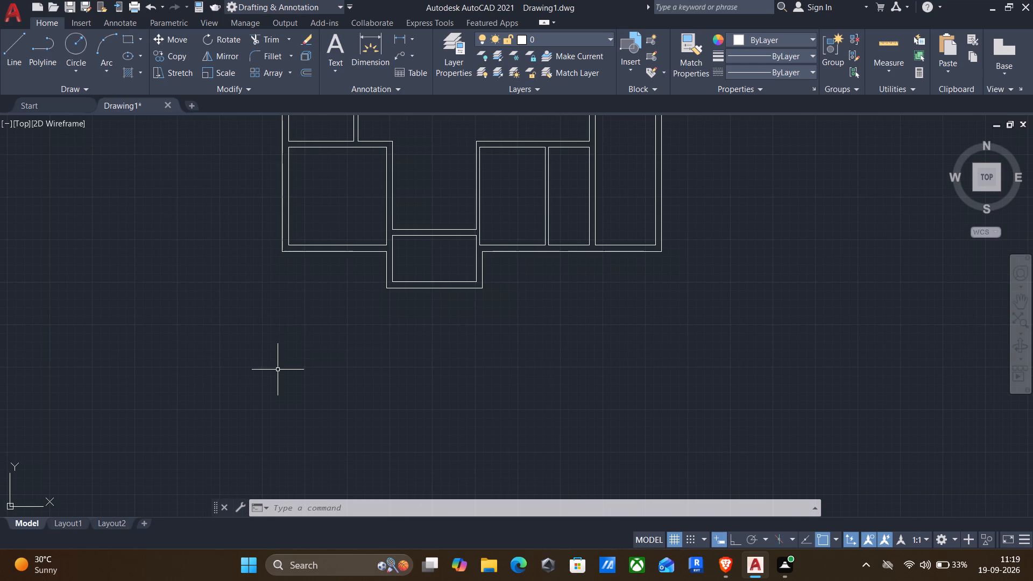
scroll(258, 307, "up", 1)
middle_click_drag(258, 307, 165, 482)
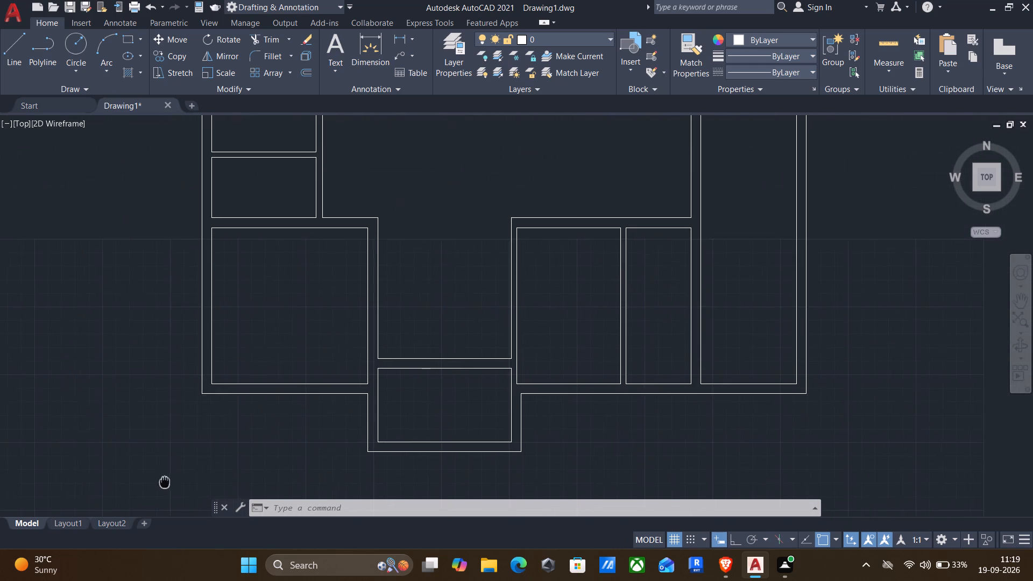
left_click(892, 36)
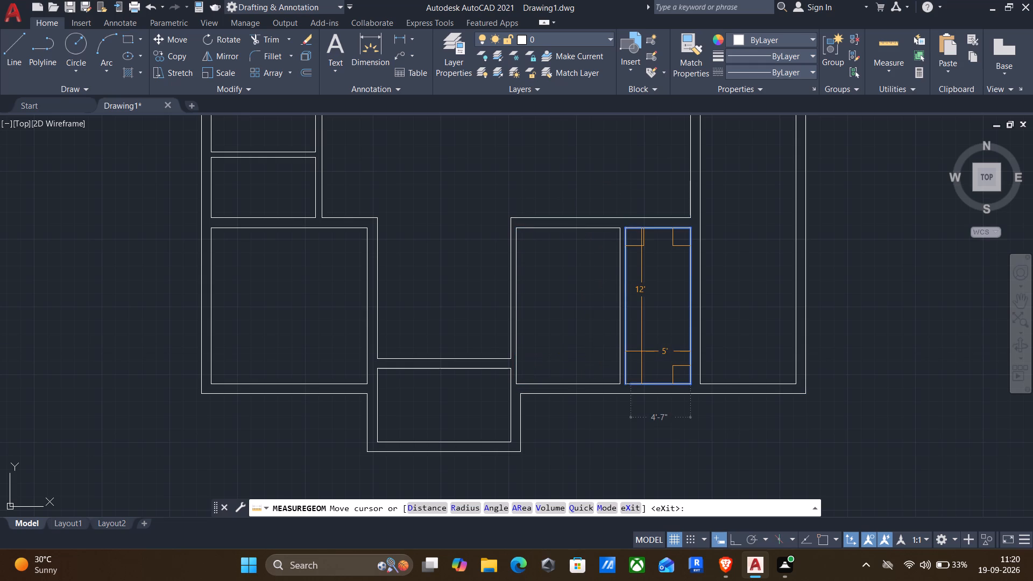
middle_click_drag(641, 351, 600, 480)
scroll(595, 494, "up", 1)
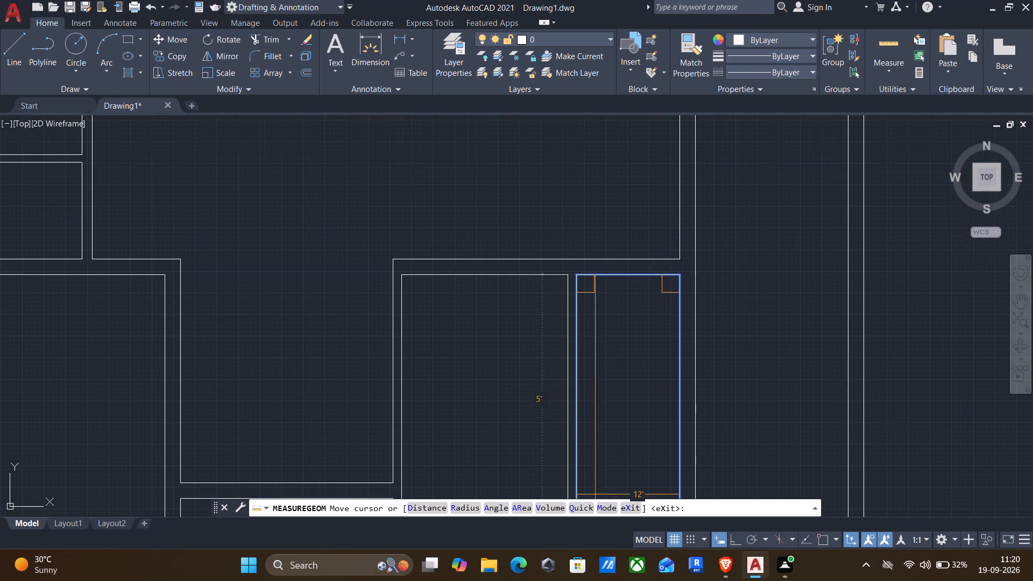
middle_click_drag(559, 293, 536, 514)
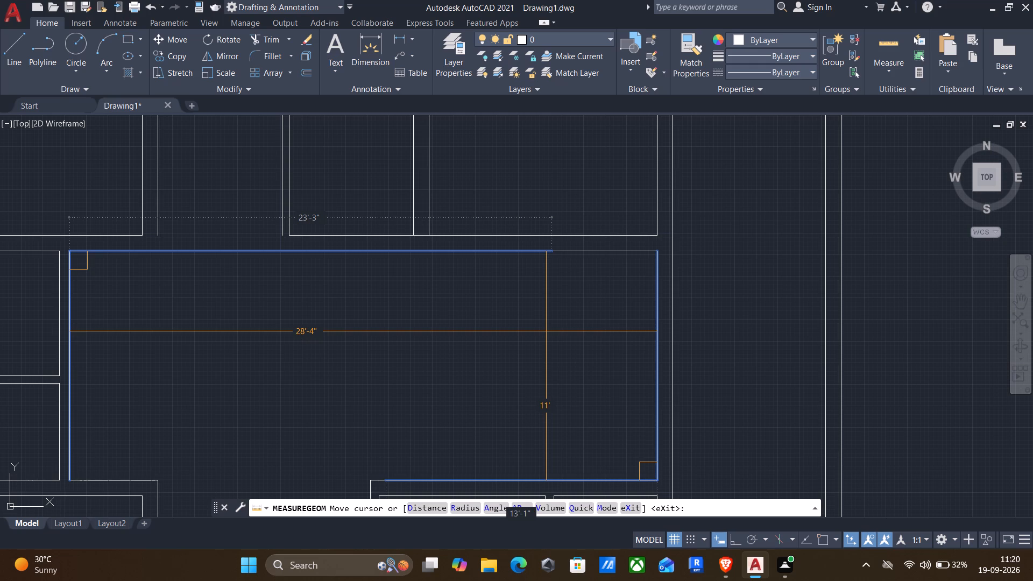
scroll(506, 339, "down", 1)
middle_click_drag(515, 343, 482, 337)
middle_click_drag(475, 330, 469, 323)
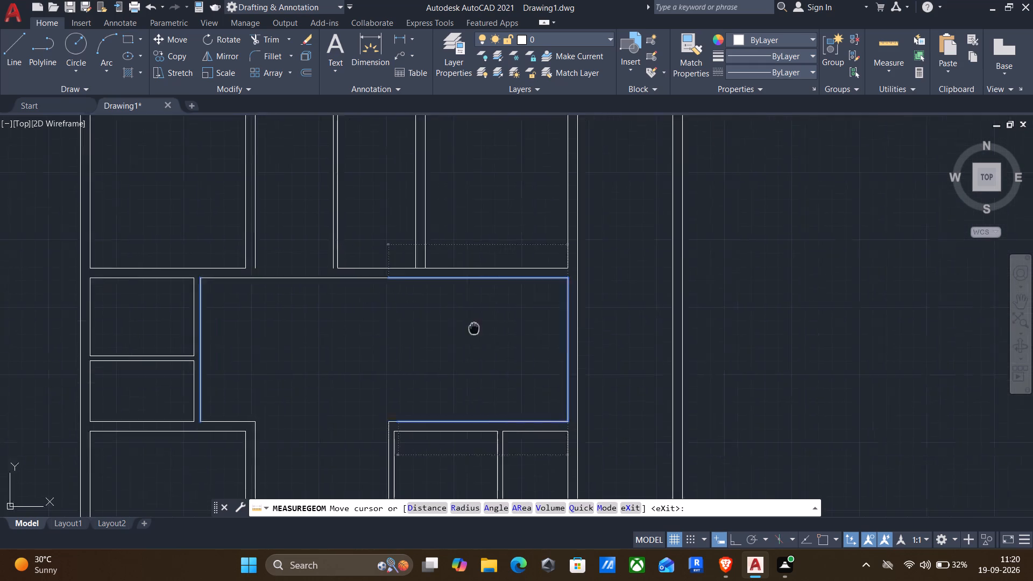
middle_click_drag(469, 323, 449, 306)
key("Escape")
Extend the outer right wall line beside the narrow bottom-right room down to the outer bottom wall line.
scroll(501, 314, "down", 2)
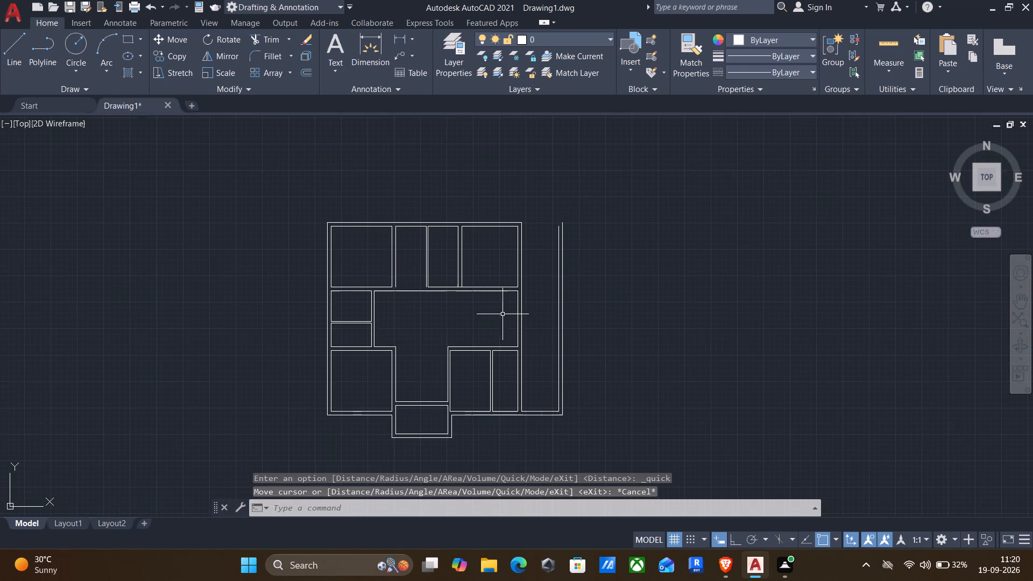
type("ex")
key("Return")
scroll(526, 430, "up", 4)
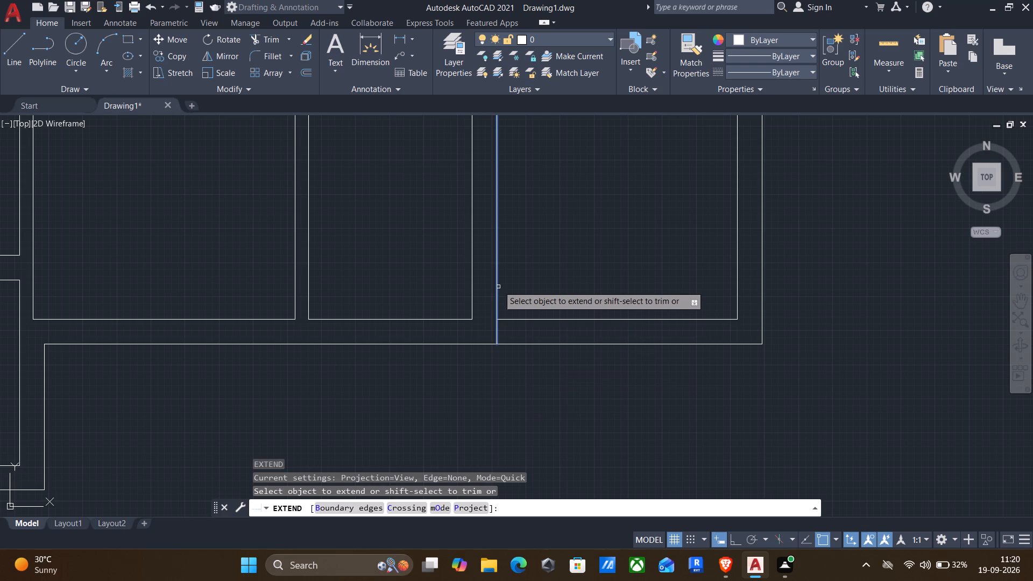
left_click(499, 278)
left_click(490, 307)
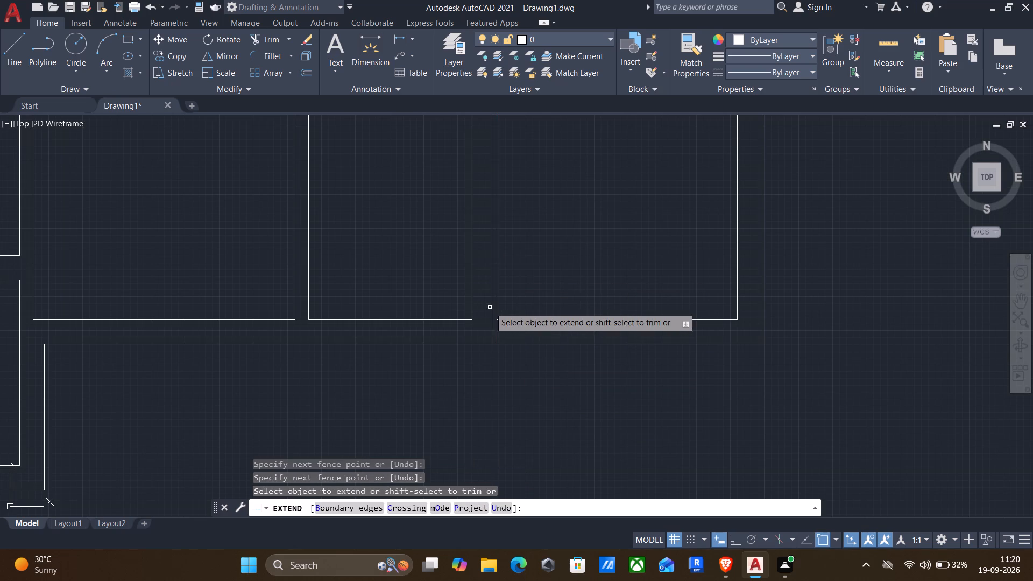
key("Escape")
Trim away the strip of wall lines extending beyond the outer right wall of the plan.
key("t")
key("r")
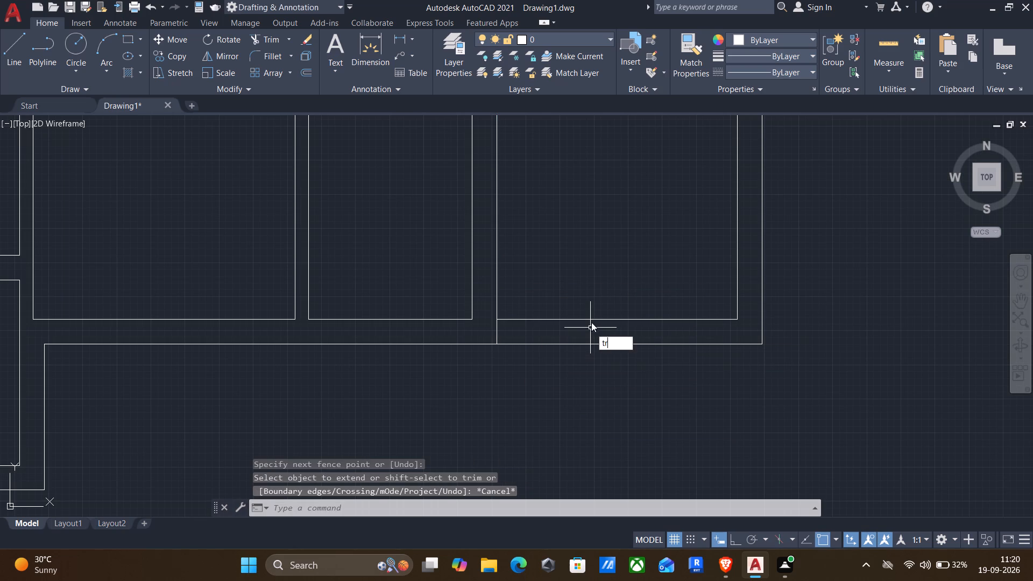
key("Return")
left_click_drag(587, 296, 704, 272)
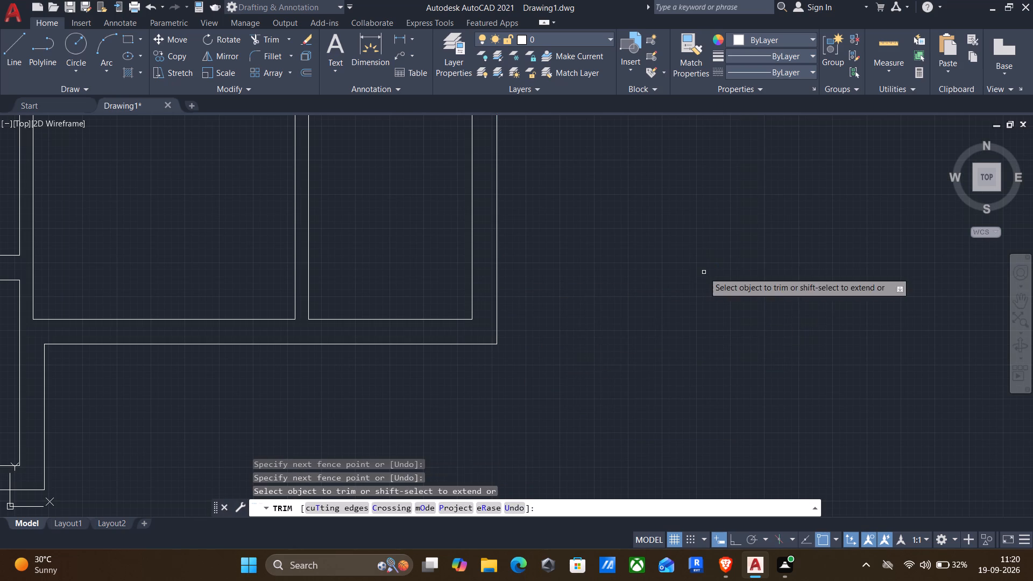
scroll(698, 278, "down", 3)
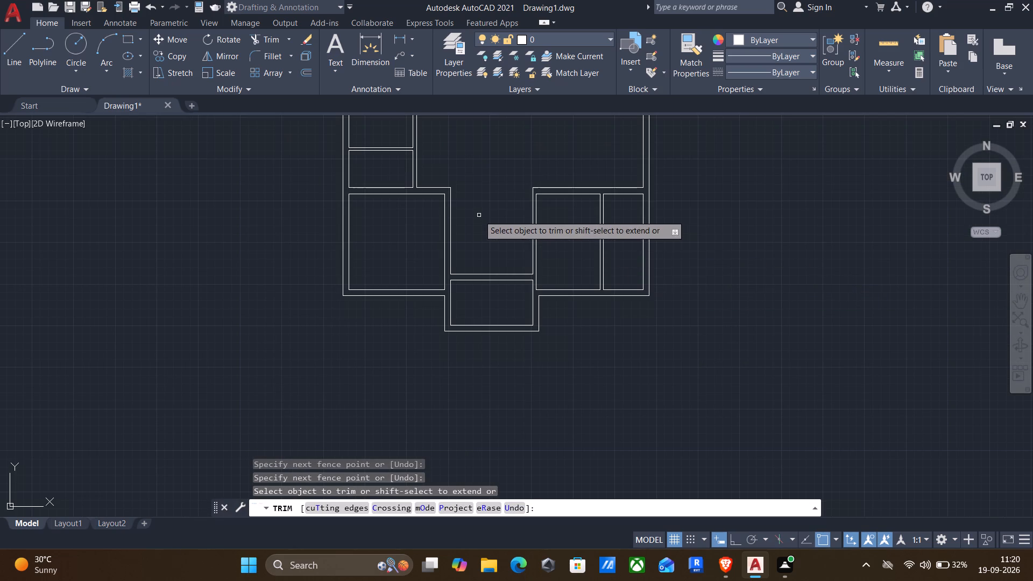
key("Escape")
Offset the top inner line of the second room in the top row 8' downward.
middle_click_drag(479, 214, 476, 402)
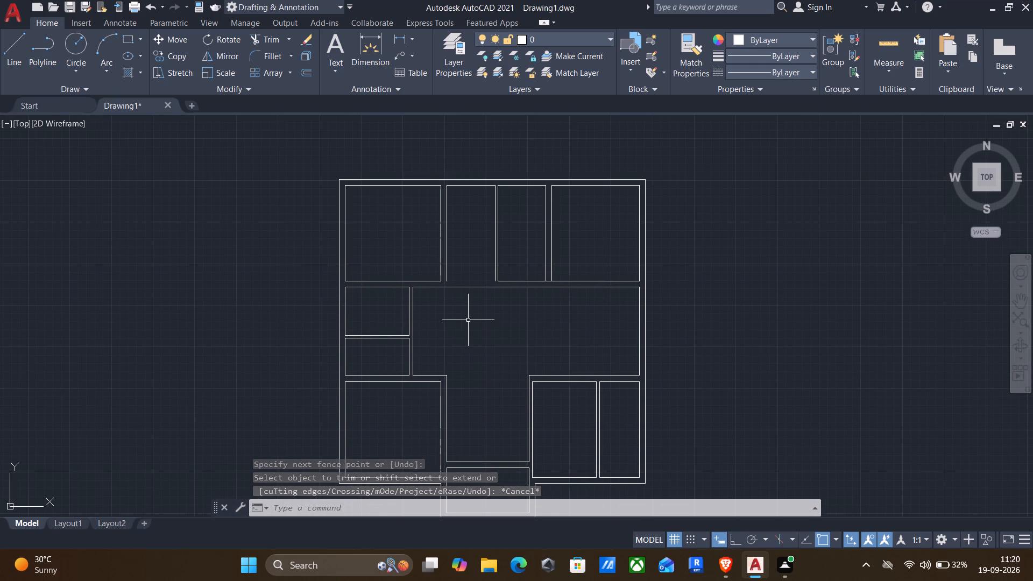
key("o")
key("Return")
left_click(461, 189)
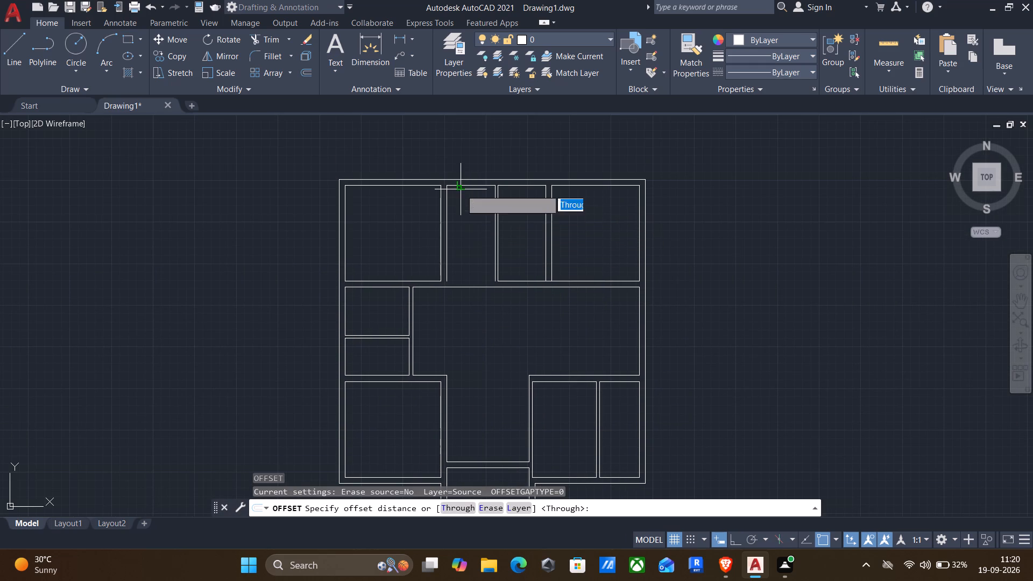
left_click(452, 235)
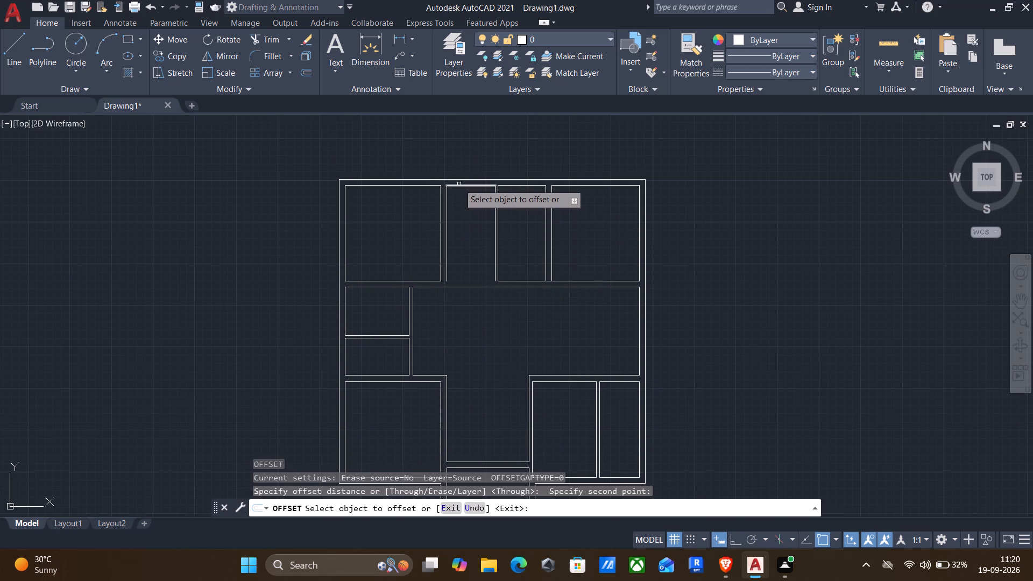
left_click(459, 184)
type("8'")
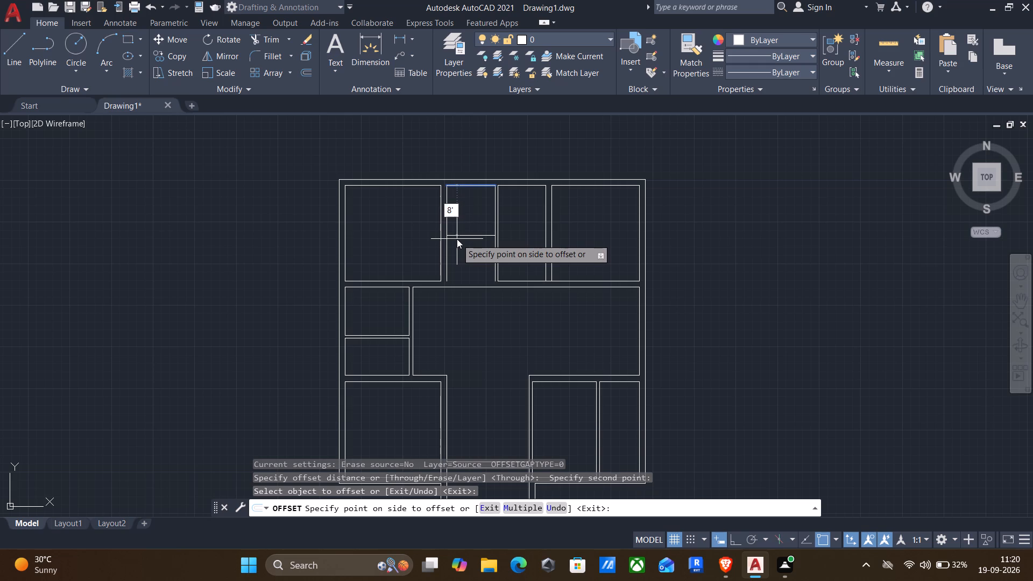
key("Return")
Offset the central hall's top line 4'2" upward through the two middle rooms of the top row.
left_click(483, 288)
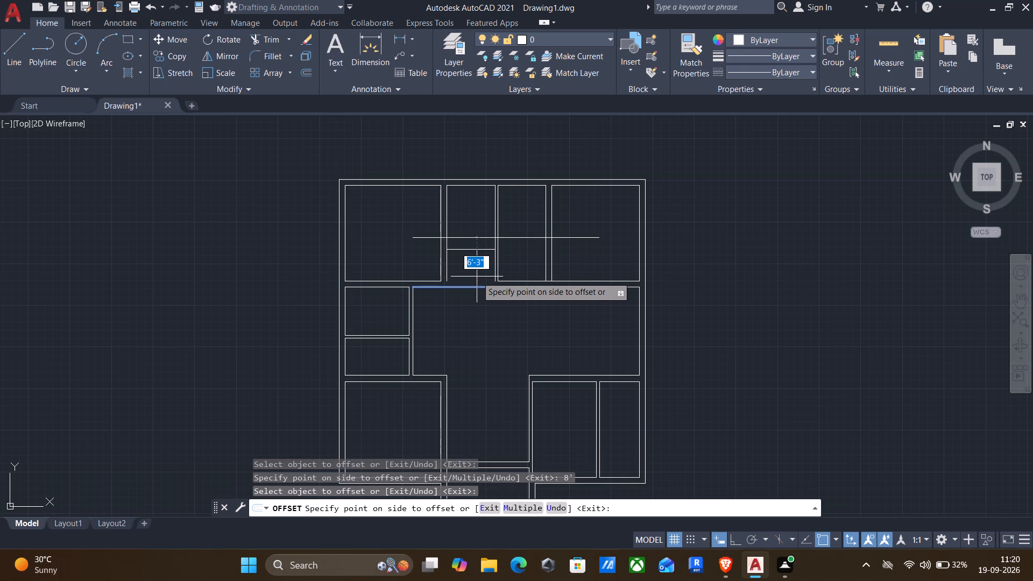
type("4'")
type("2\"")
key("Return")
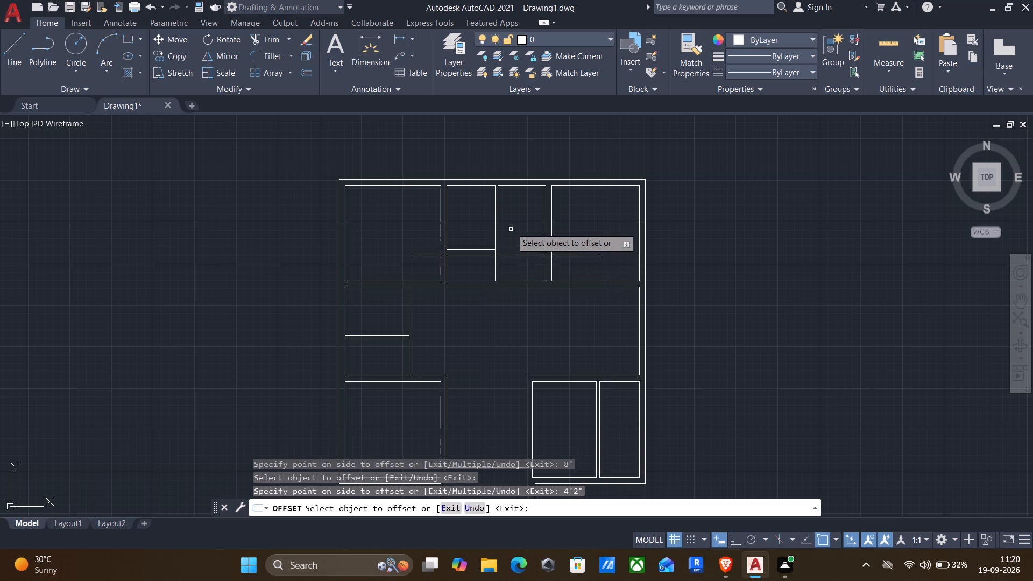
Offset the top inner line of the third room in the top row 8' downward.
left_click(508, 185)
type("8'")
key("Return")
key("Escape")
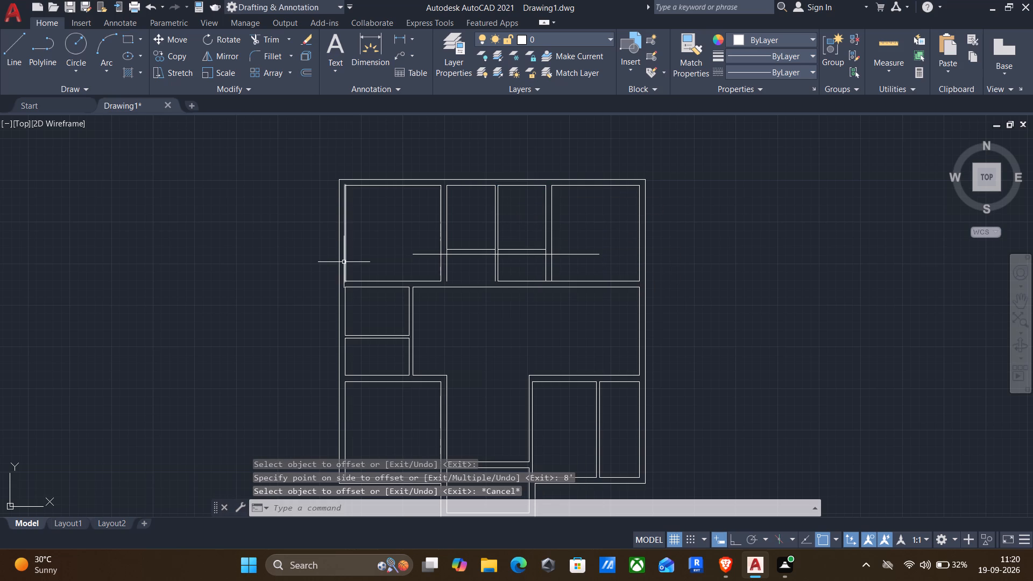
Trim the new cross wall's lower line back to the second top room's left wall and open the wall junction there.
type("tr")
key("Return")
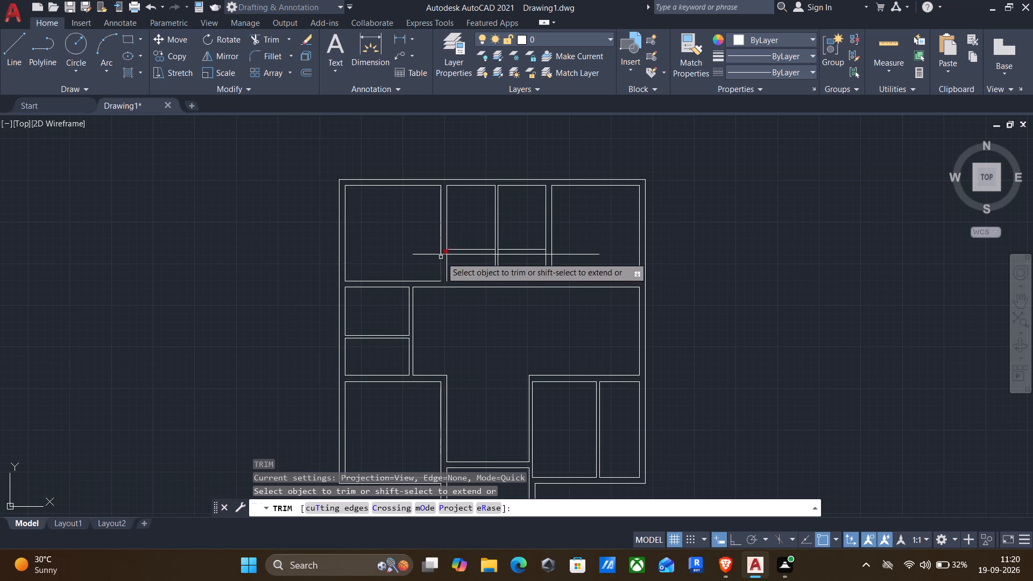
scroll(446, 252, "up", 2)
left_click_drag(409, 253, 403, 285)
scroll(430, 261, "up", 2)
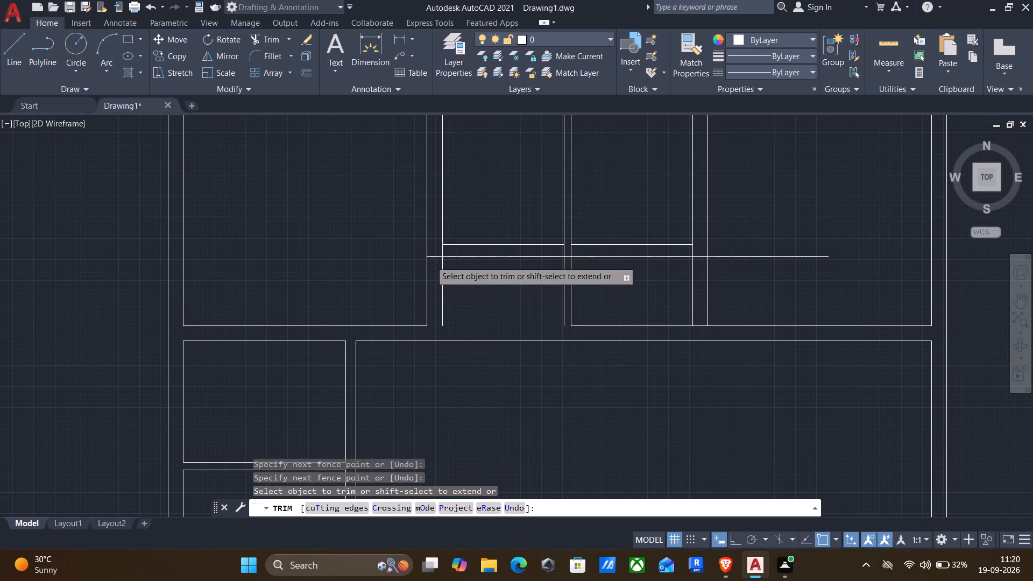
scroll(430, 261, "up", 1)
left_click_drag(430, 259, 494, 228)
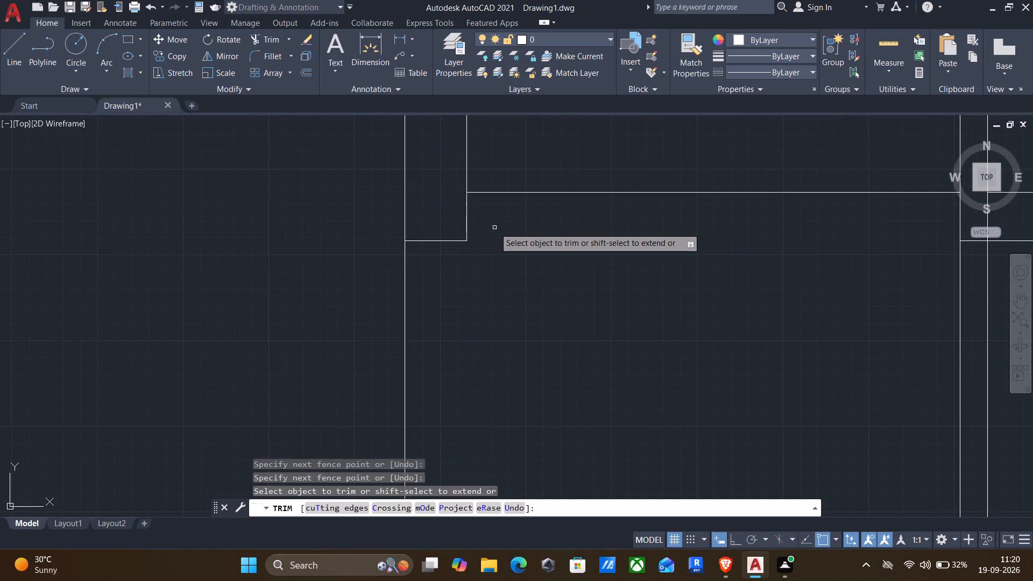
key("ctrl+z")
scroll(438, 256, "up", 3)
left_click_drag(433, 248, 437, 252)
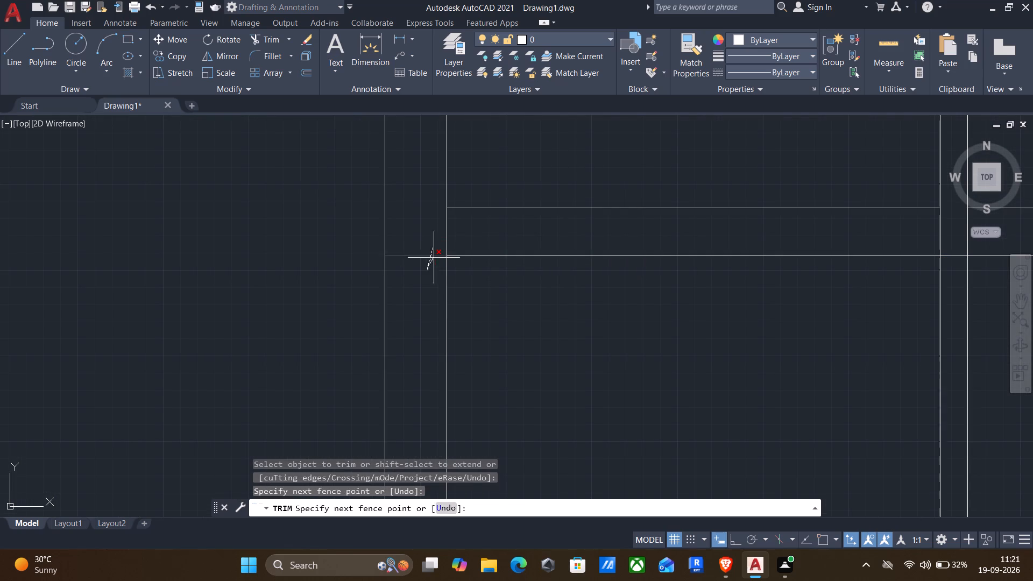
left_click_drag(437, 252, 439, 247)
left_click_drag(442, 245, 459, 239)
scroll(461, 242, "down", 4)
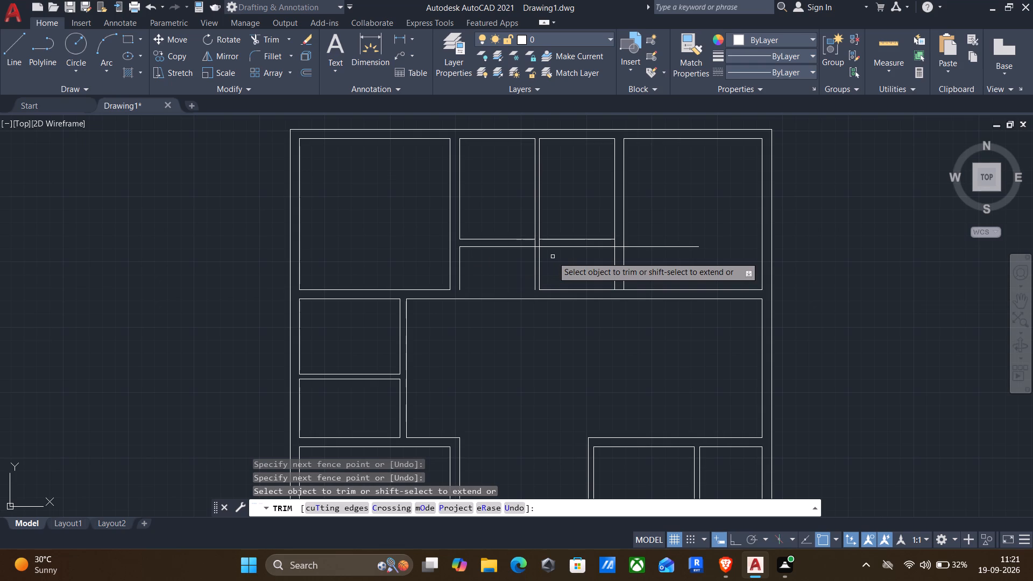
Trim the cross wall's lower line back to the third top room's right wall and open the wall junction there.
scroll(634, 244, "up", 3)
left_click_drag(647, 269, 632, 228)
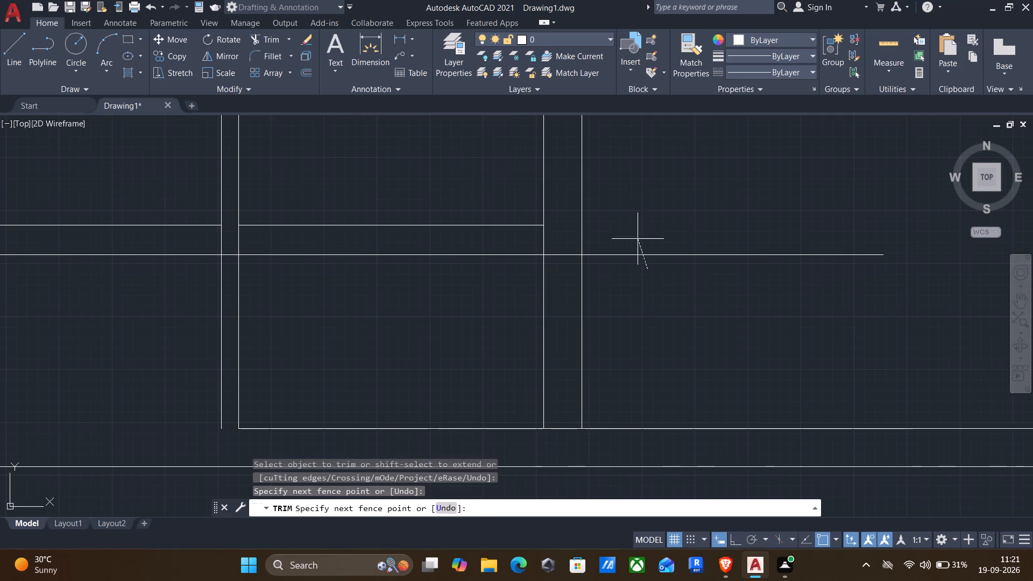
left_click_drag(632, 228, 628, 209)
scroll(568, 270, "up", 2)
left_click_drag(565, 260, 569, 209)
left_click_drag(549, 205, 461, 203)
scroll(434, 212, "down", 4)
Trim the crossing lines where the new cross wall meets the partition between the two middle top rooms.
scroll(308, 218, "up", 3)
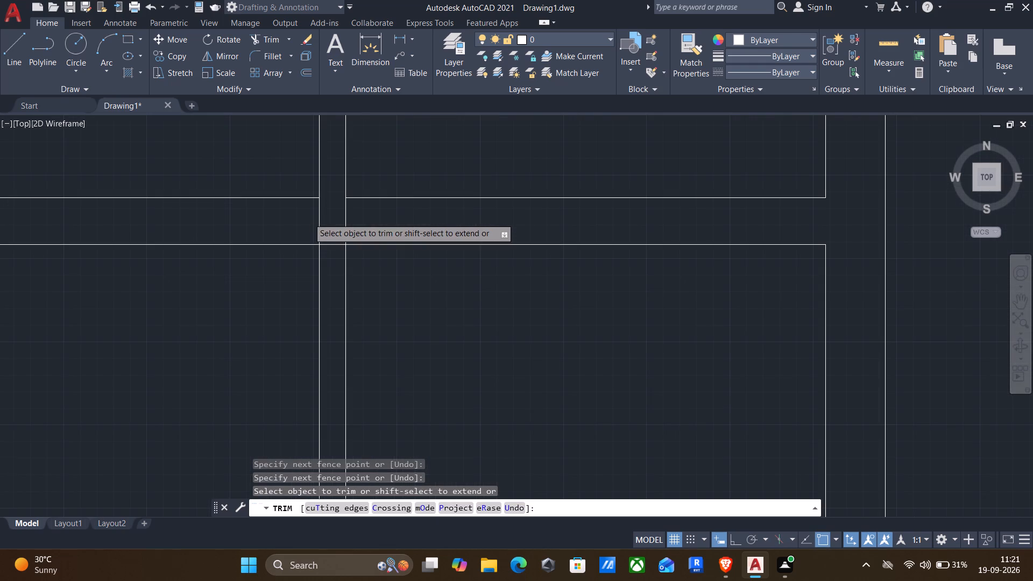
left_click_drag(304, 219, 447, 218)
left_click_drag(329, 256, 328, 228)
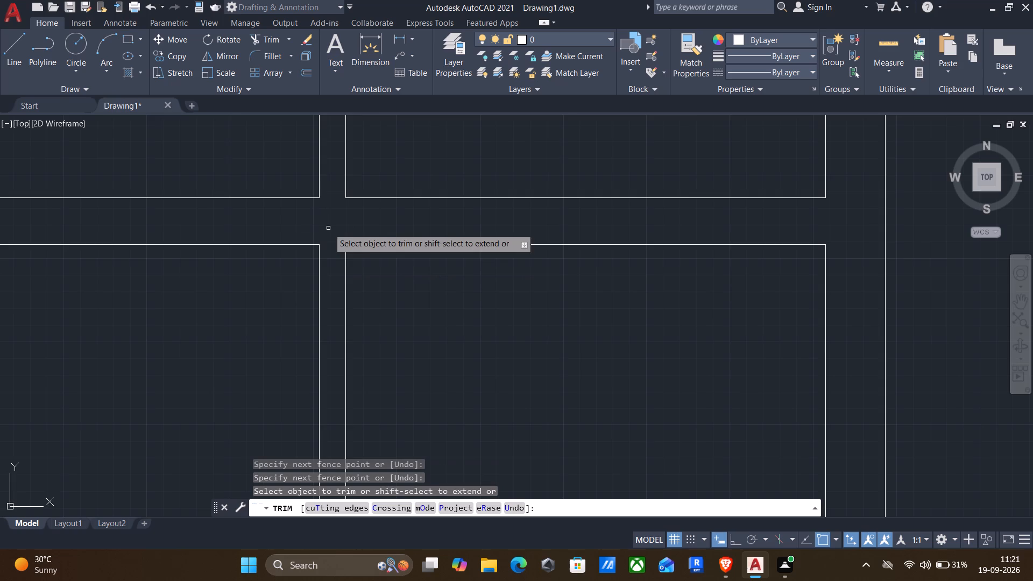
scroll(330, 245, "down", 3)
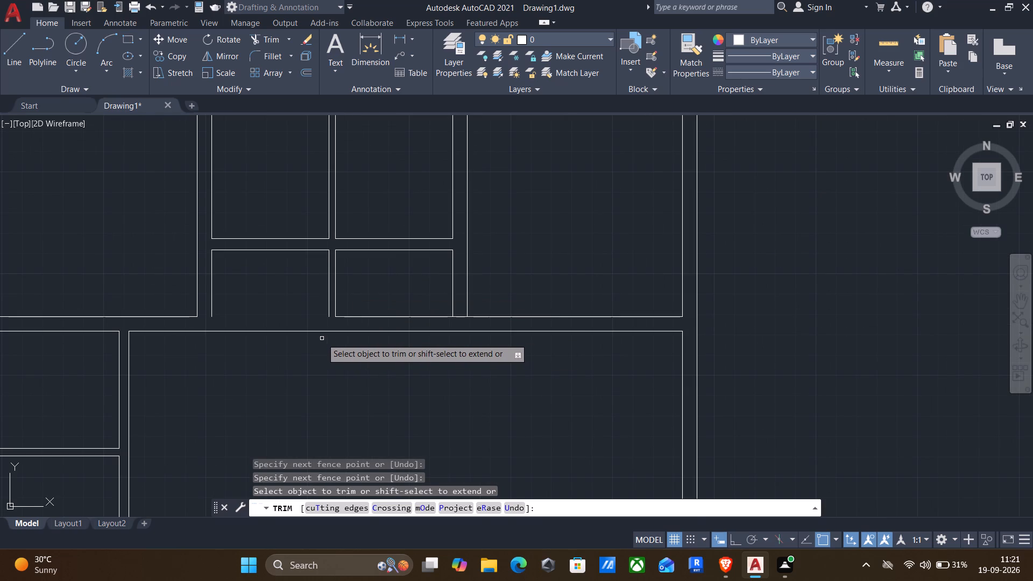
key("Escape")
Extend both side lines of the small room below the second top room down to the hall's upper line.
type("ex")
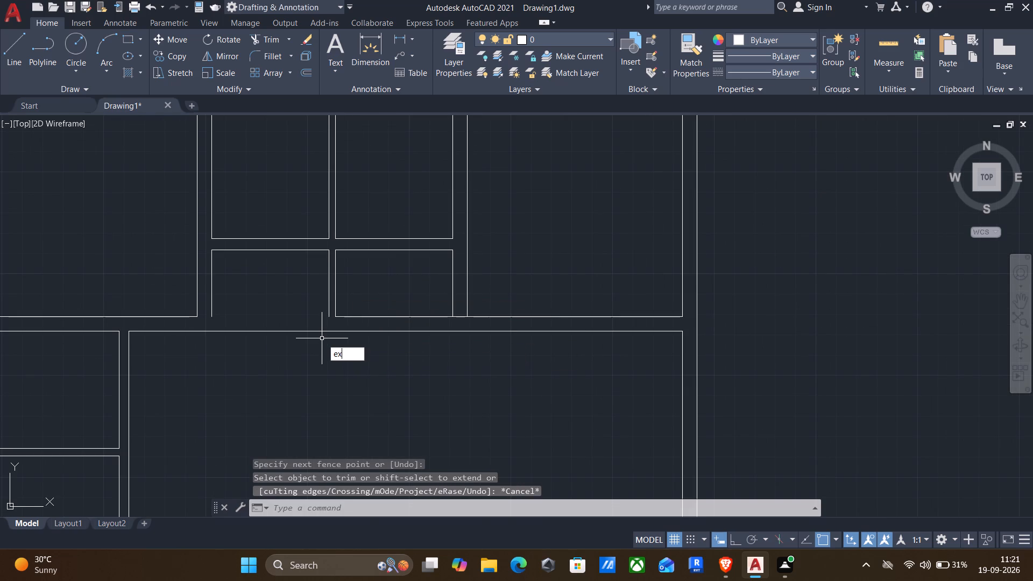
key("Return")
left_click(328, 289)
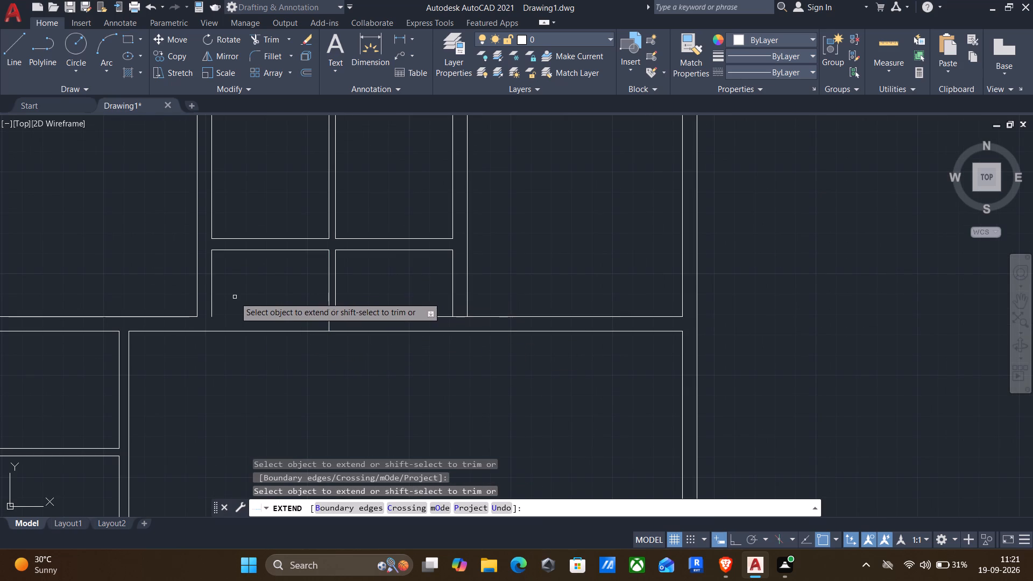
left_click(212, 290)
scroll(238, 308, "down", 1)
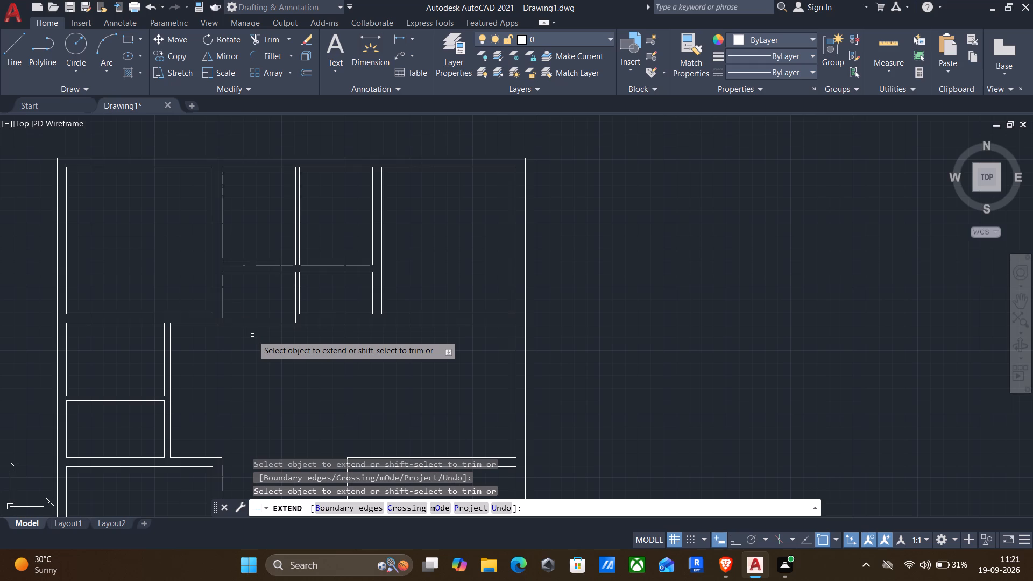
key("Escape")
Extend the cross wall's lower line under the third top room to the fourth top room's left wall line.
type("ex")
key("Return")
scroll(348, 276, "up", 2)
left_click_drag(352, 279, 354, 258)
key("Escape")
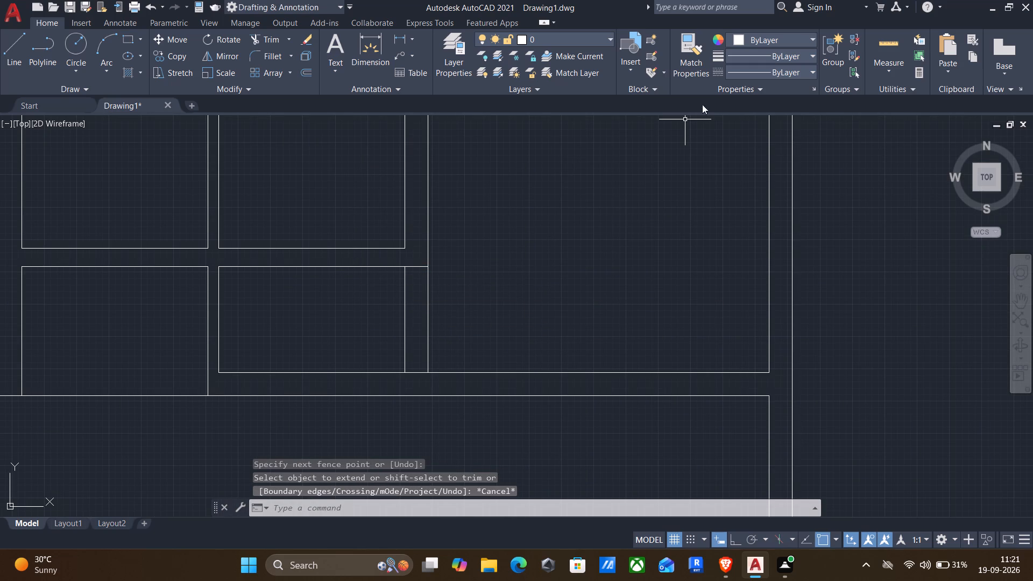
Quick-measure the small room below the third top room.
left_click(881, 40)
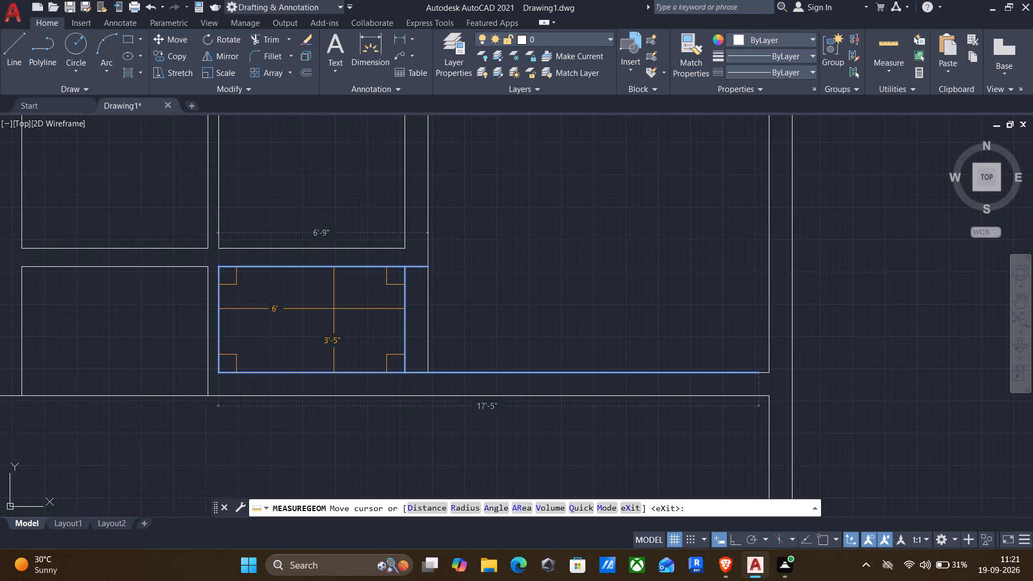
key("Escape")
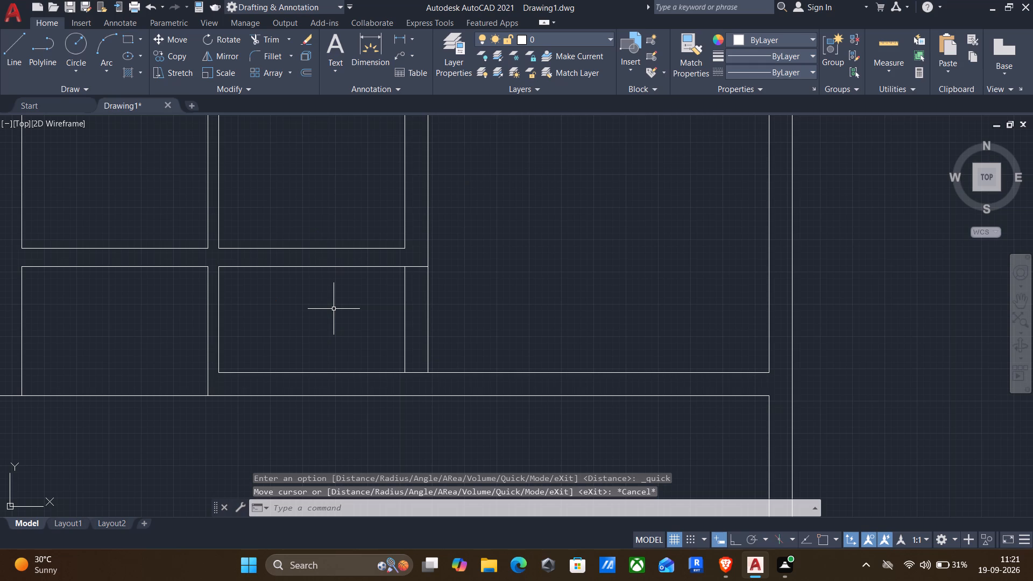
Trim both vertical wall lines below the cross wall so the space under the third top room joins the top-right room.
type("tr")
key("Return")
left_click_drag(460, 325, 390, 317)
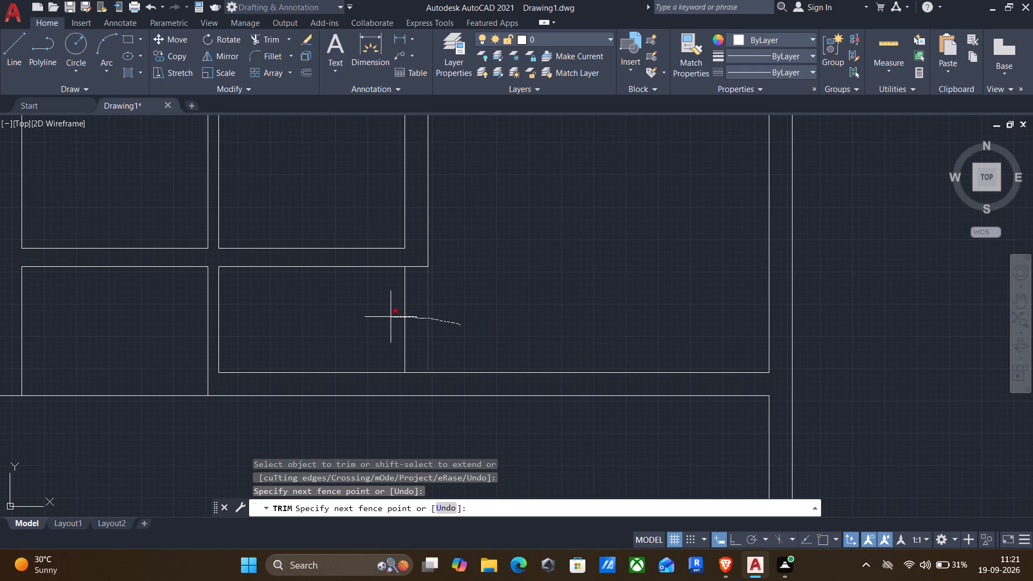
left_click_drag(390, 317, 374, 314)
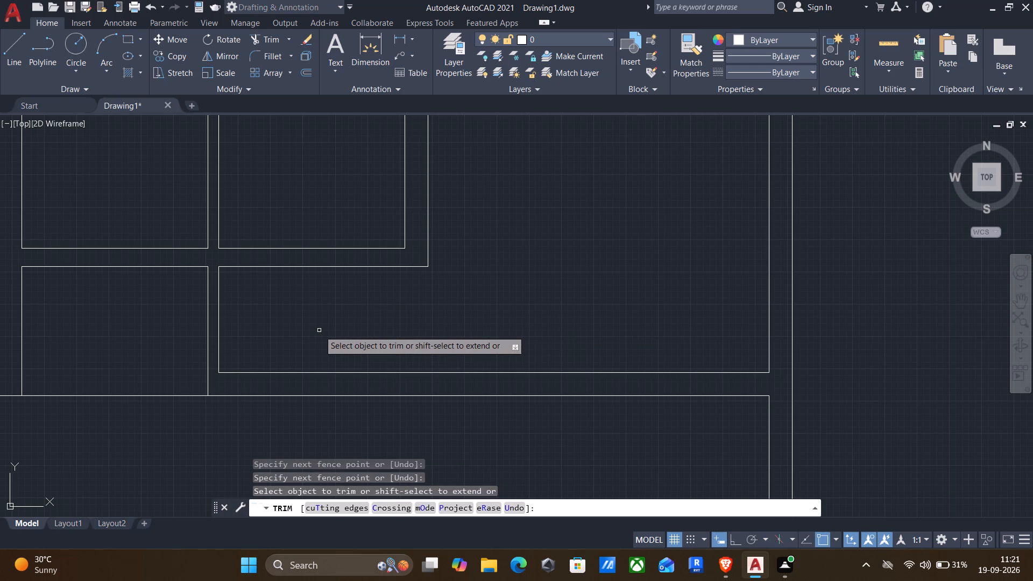
key("Escape")
Quick-measure the central hall and the rooms along the bottom row to check their dimensions.
scroll(209, 376, "down", 3)
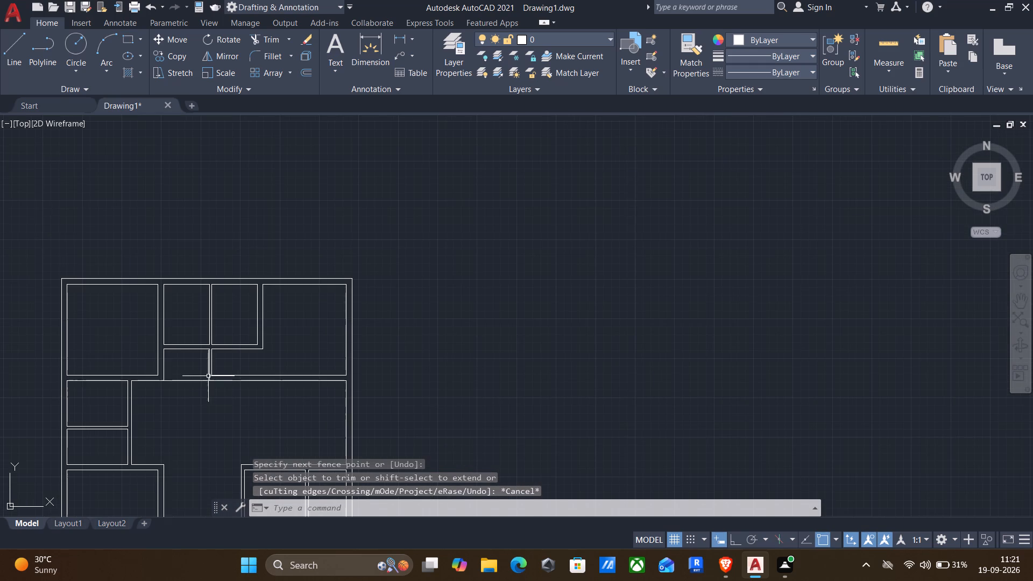
middle_click_drag(221, 407, 249, 359)
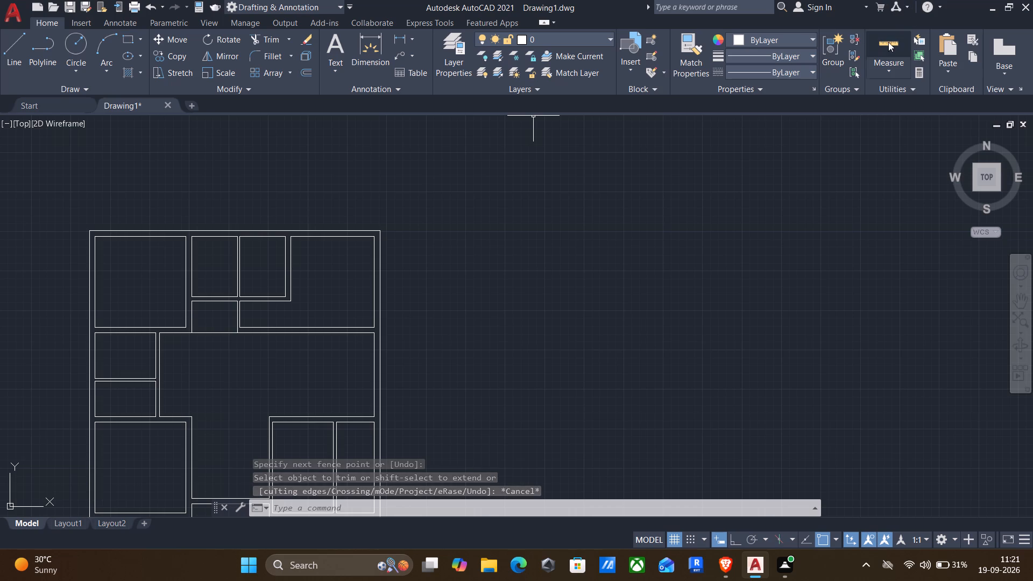
left_click_drag(888, 42, 880, 42)
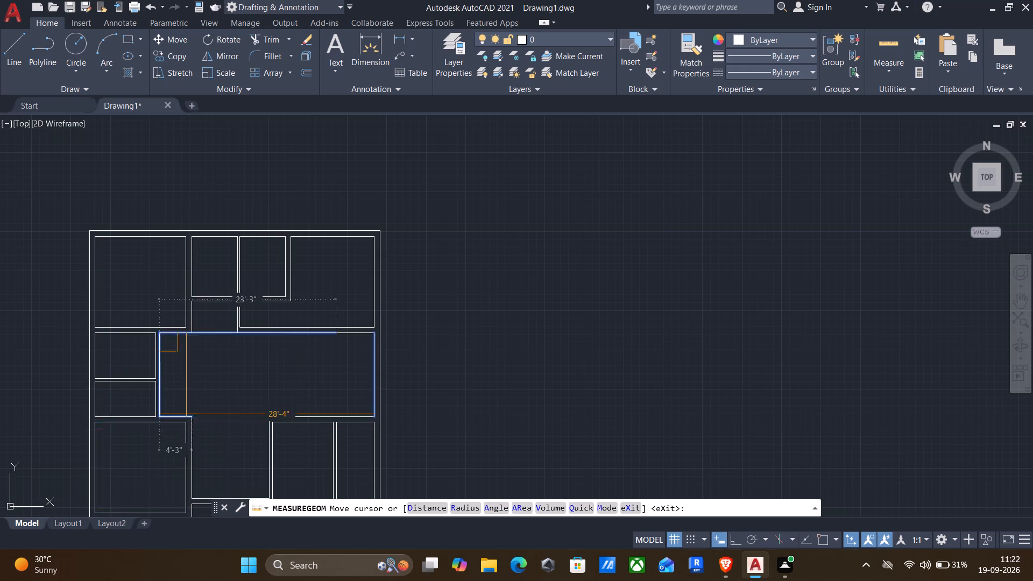
middle_click_drag(217, 291, 225, 257)
scroll(165, 428, "up", 1)
middle_click_drag(165, 428, 166, 428)
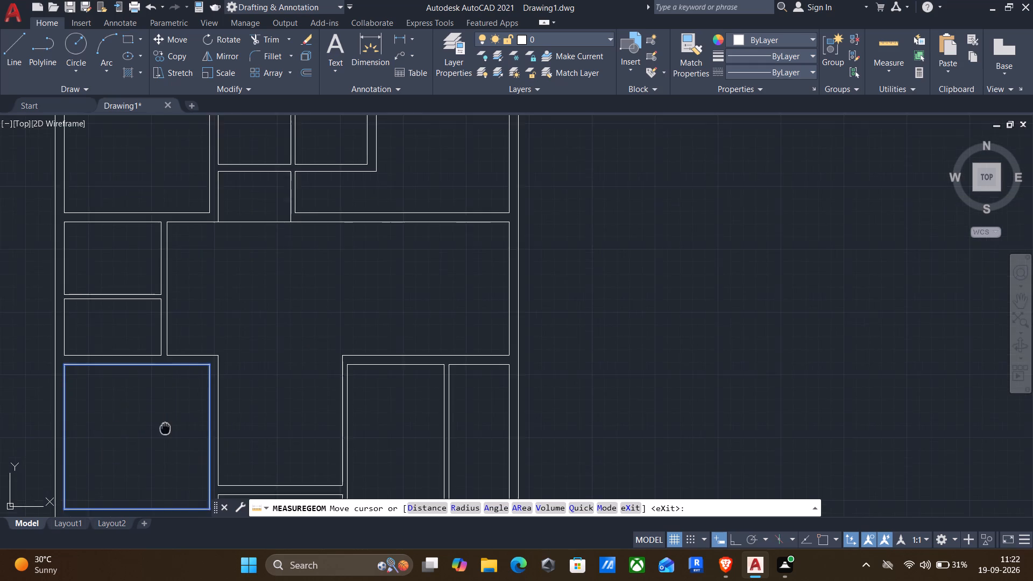
middle_click_drag(166, 428, 201, 314)
scroll(210, 315, "down", 1)
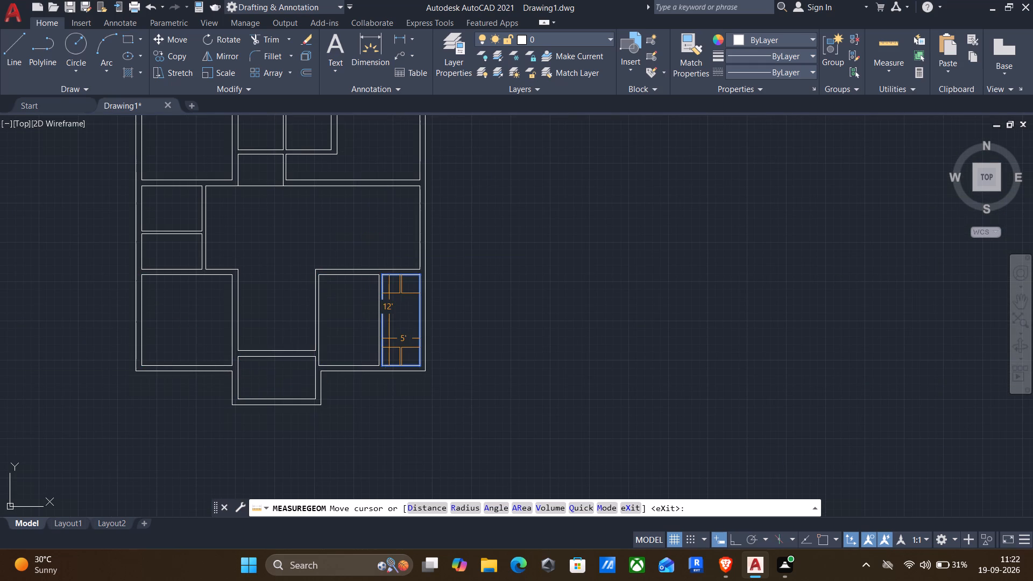
key("Escape")
Draw a line from the top-left room's lower inner right corner straight down across the wall to the hall's upper line.
middle_click_drag(272, 251, 260, 324)
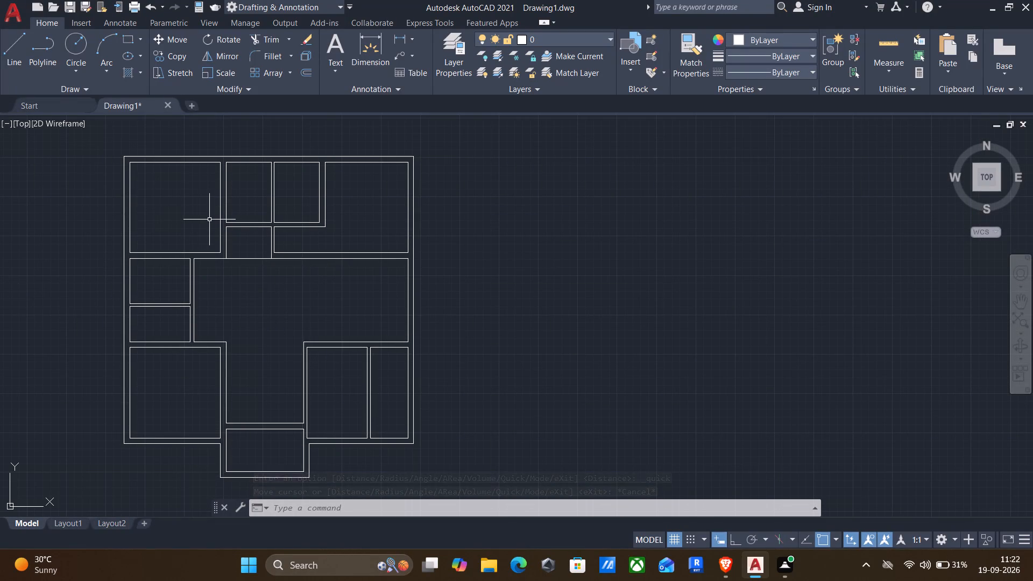
key("l")
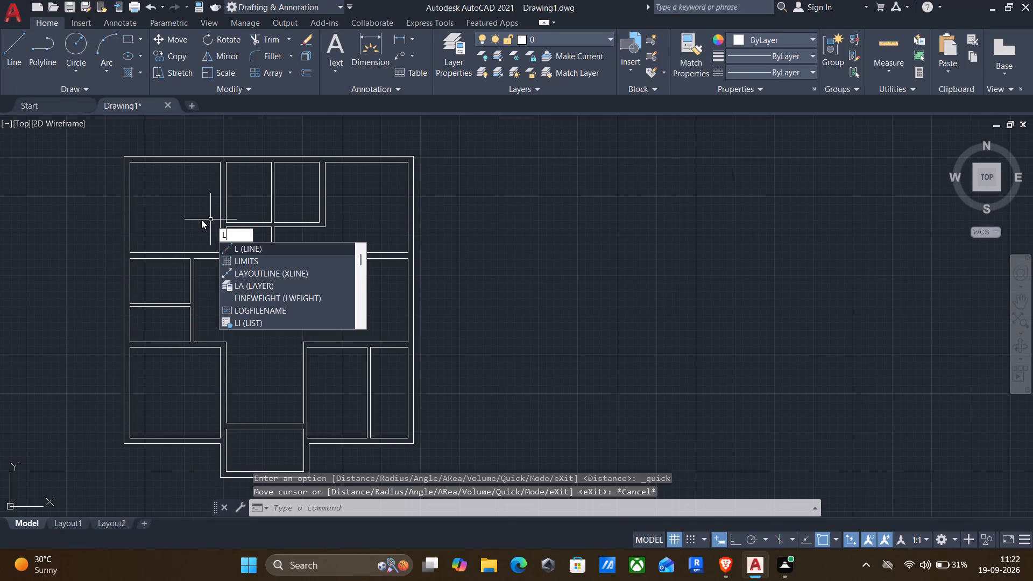
key("Return")
scroll(206, 230, "up", 4)
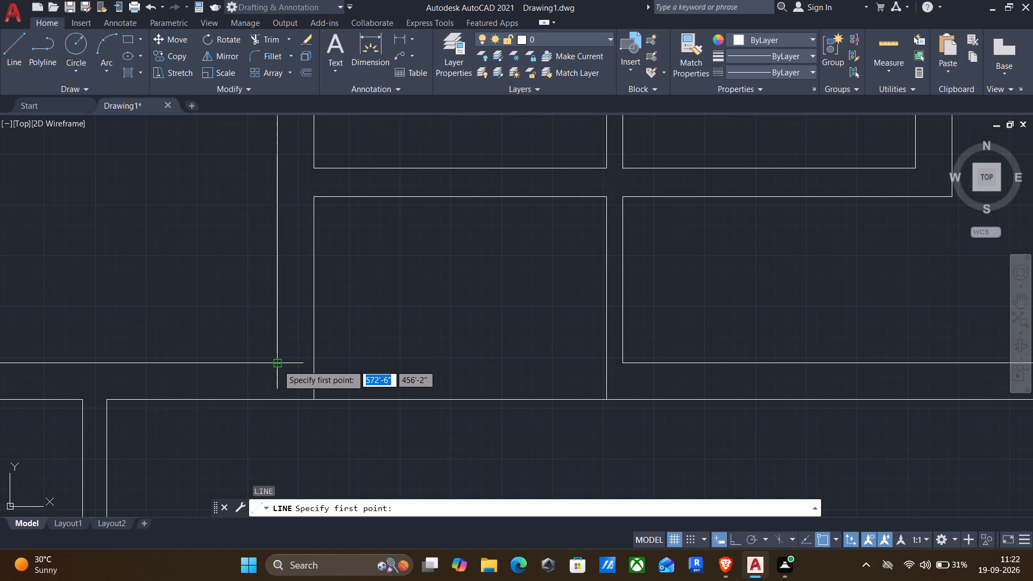
left_click(278, 362)
left_click(279, 394)
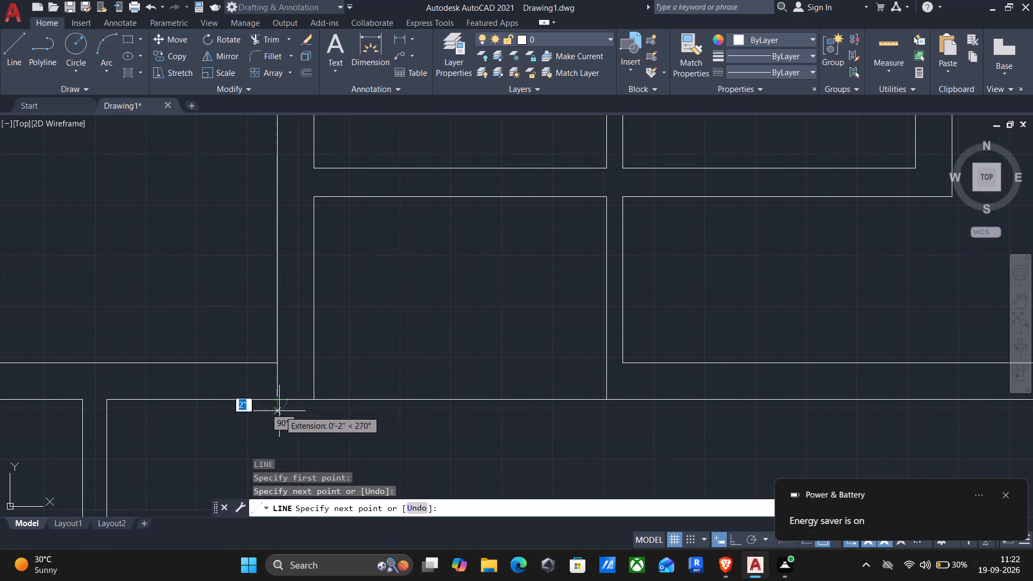
left_click(282, 397)
key("Return")
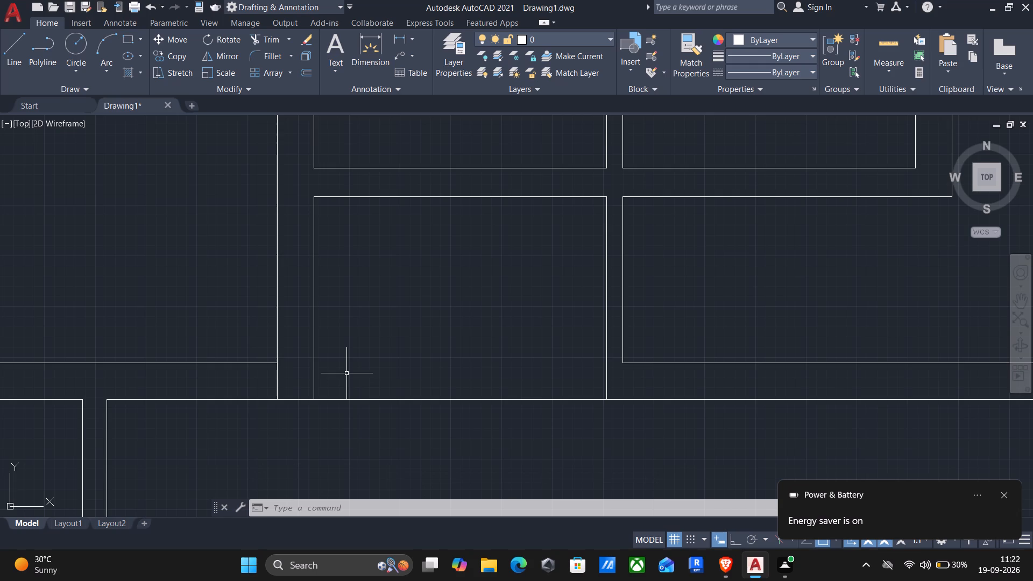
Draw a line from the second top room's lower-left corner across the wall to the top-left room's right wall line.
scroll(346, 373, "down", 1)
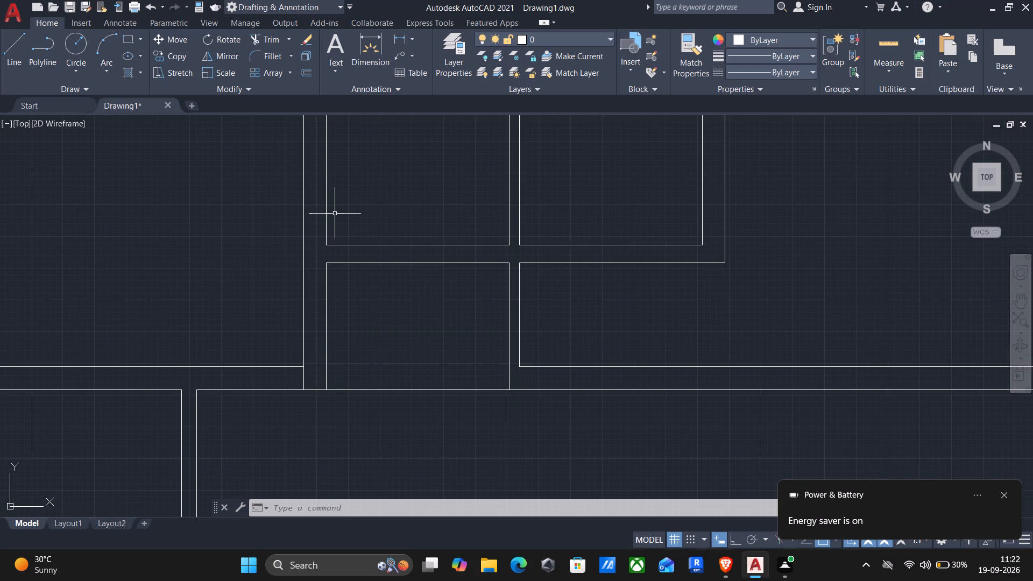
key("l")
key("Return")
left_click(326, 248)
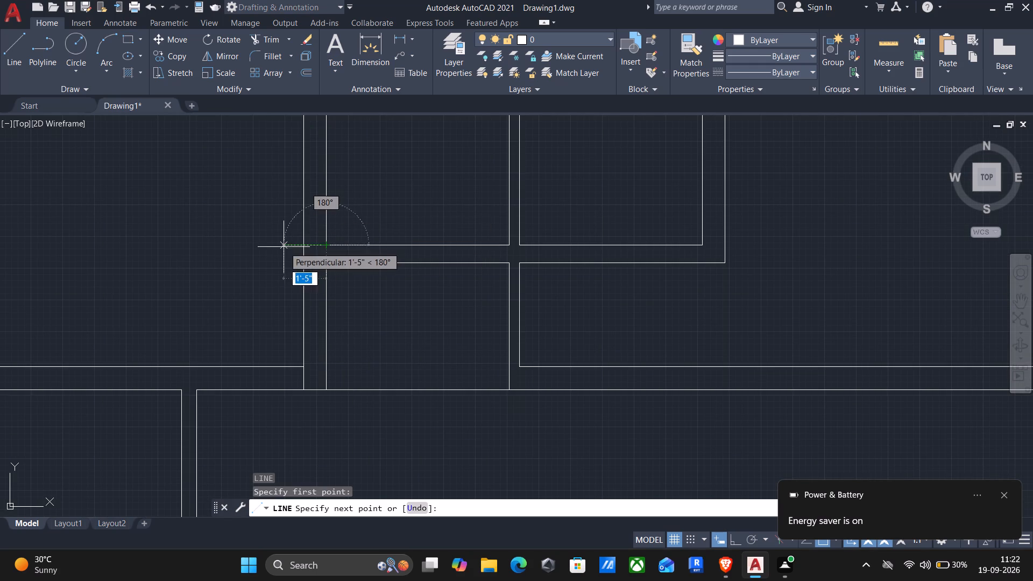
left_click(307, 249)
key("Return")
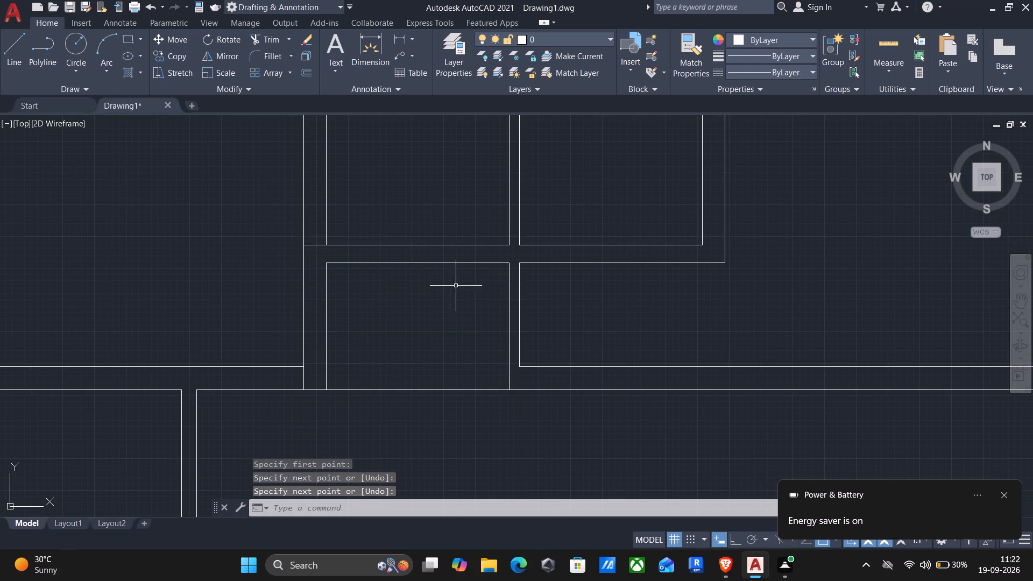
Draw a 9" line from the top-right room's lower-left inner corner down across the wall to the hall's upper line.
key("Return")
left_click(520, 365)
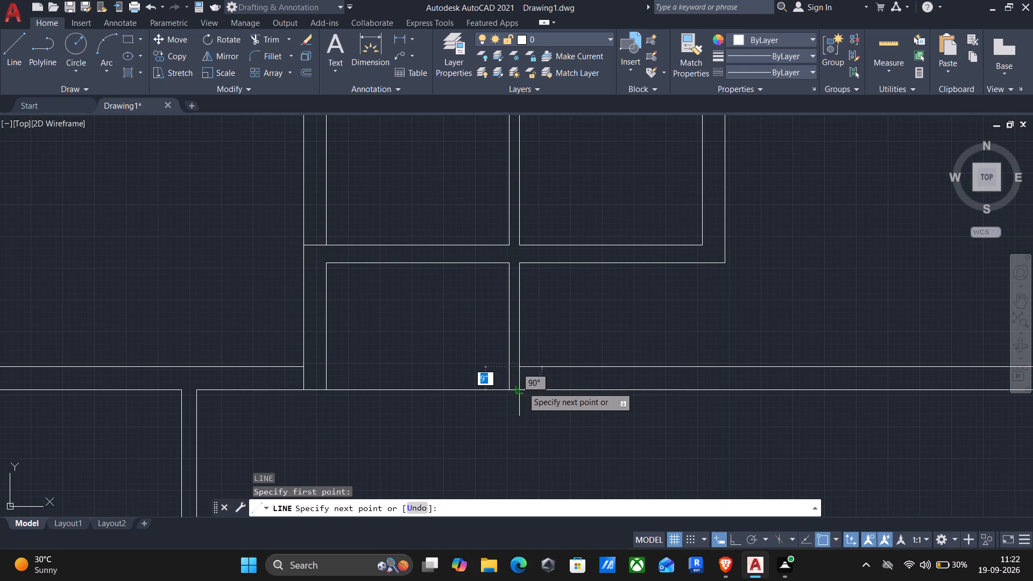
left_click(522, 387)
key("Return")
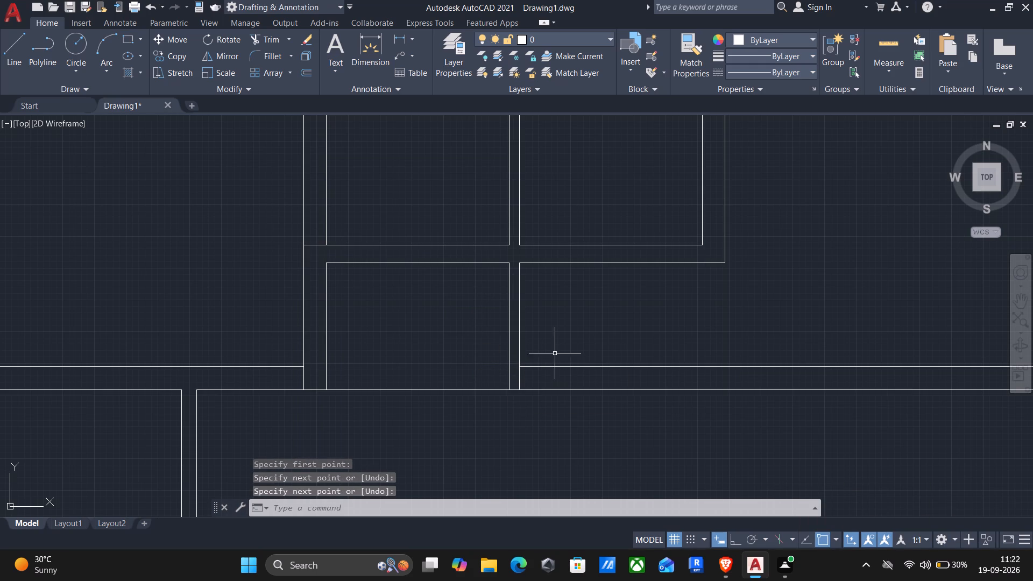
Draw a short line from the third top room's lower-right corner down to the cross wall's lower line.
key("Return")
left_click(700, 249)
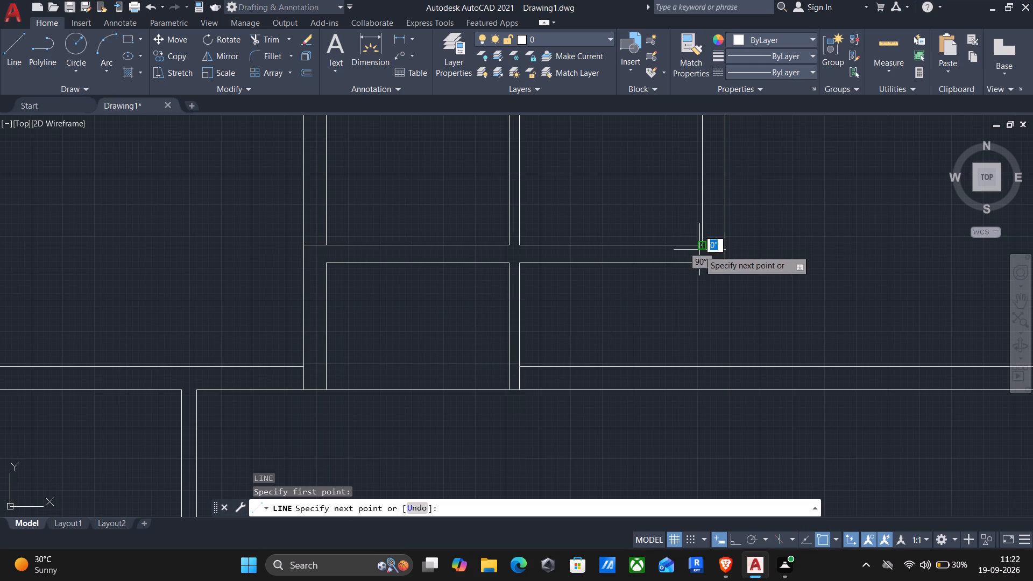
left_click(699, 264)
key("Return")
With Ortho on, draw a vertical line across the partition between the two small left-hand rooms, at its midpoint.
scroll(676, 285, "down", 3)
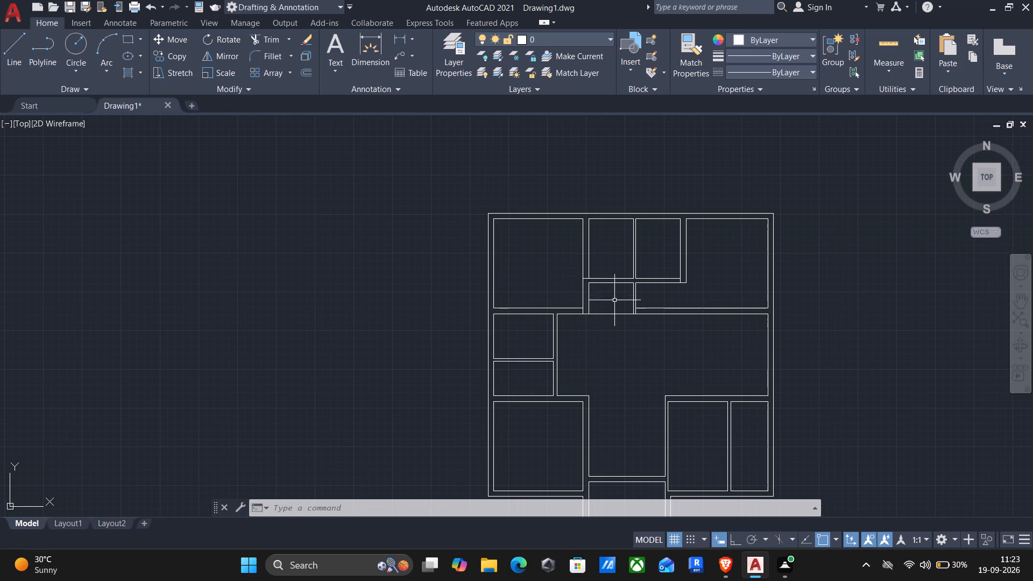
middle_click(632, 308)
middle_click_drag(613, 312, 535, 264)
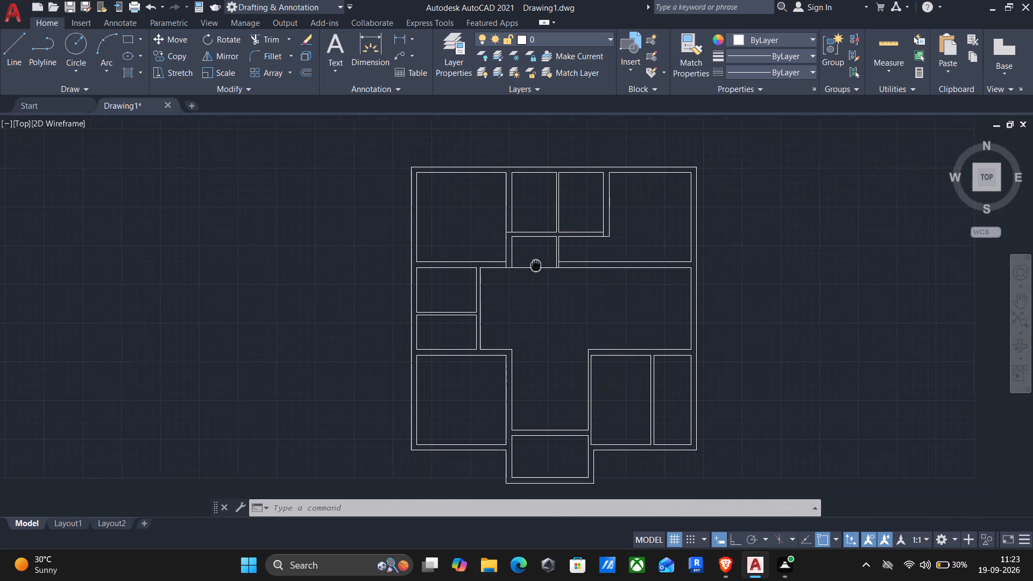
middle_click_drag(535, 264, 477, 230)
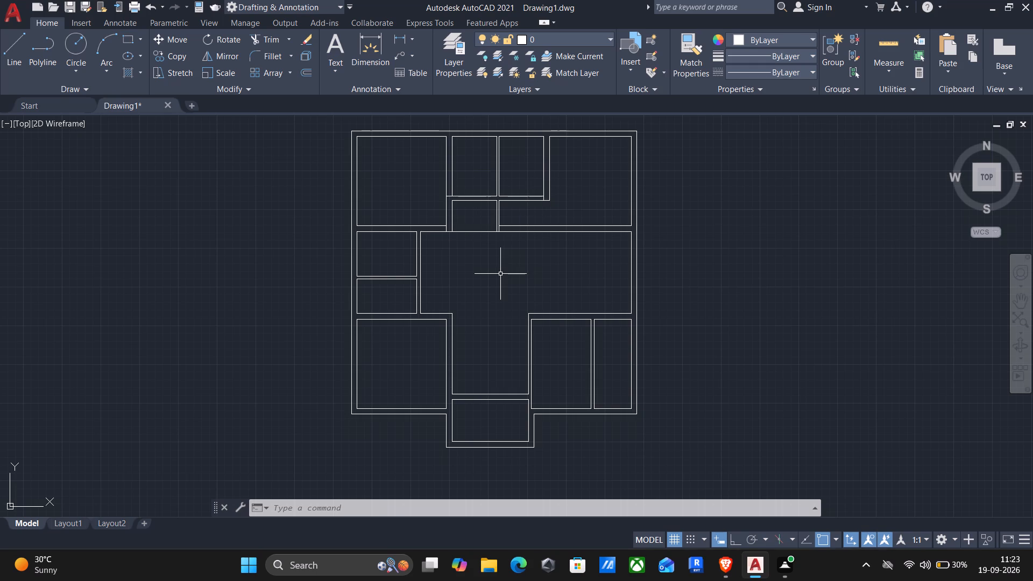
key("l")
key("Return")
scroll(394, 281, "up", 1)
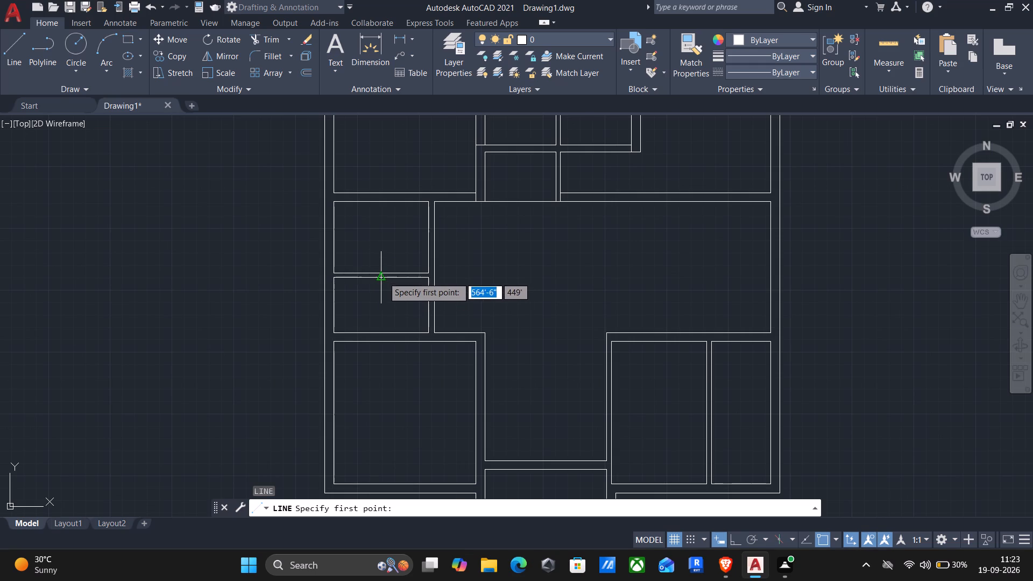
left_click(383, 278)
scroll(383, 278, "up", 3)
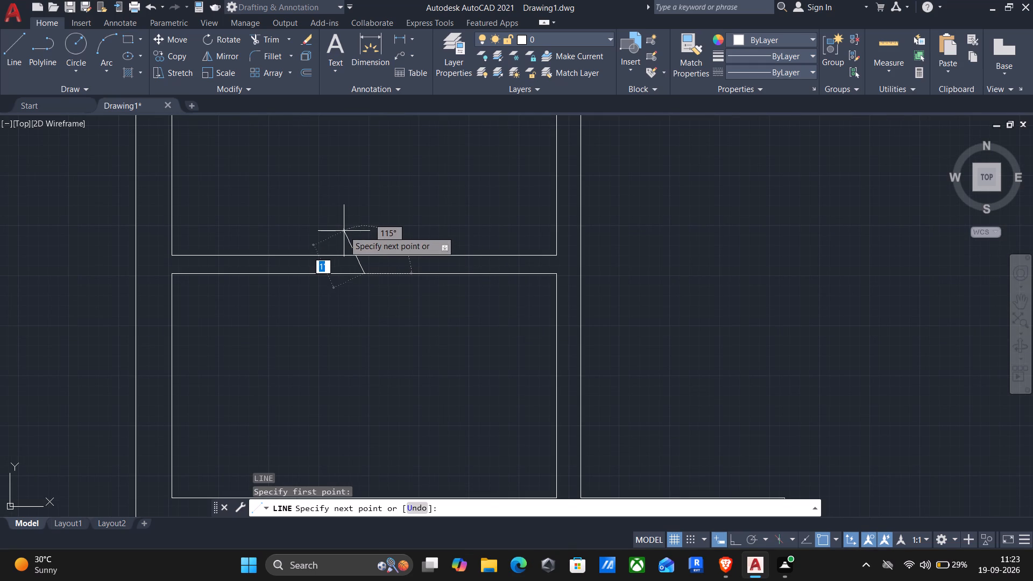
key("F8")
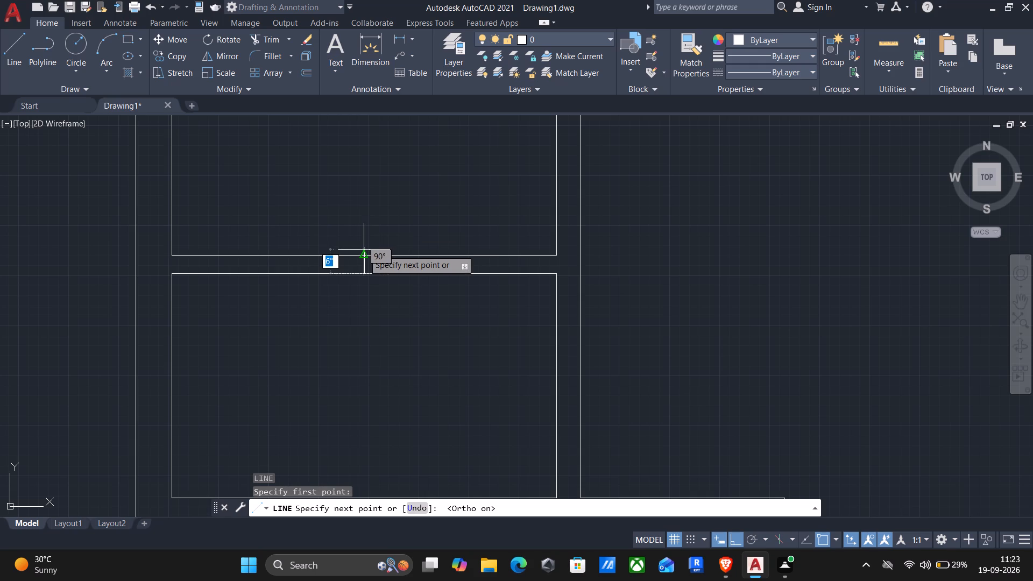
left_click(365, 257)
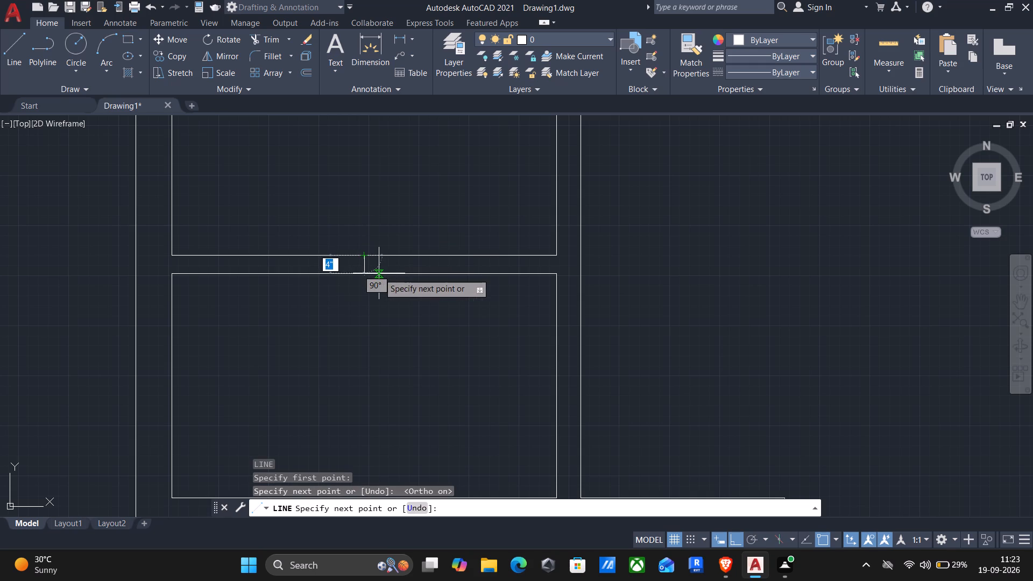
key("Return")
Draw a short vertical line from the bottom-left room's upper-right inner corner up across the wall to the hall's lower line.
scroll(379, 277, "down", 2)
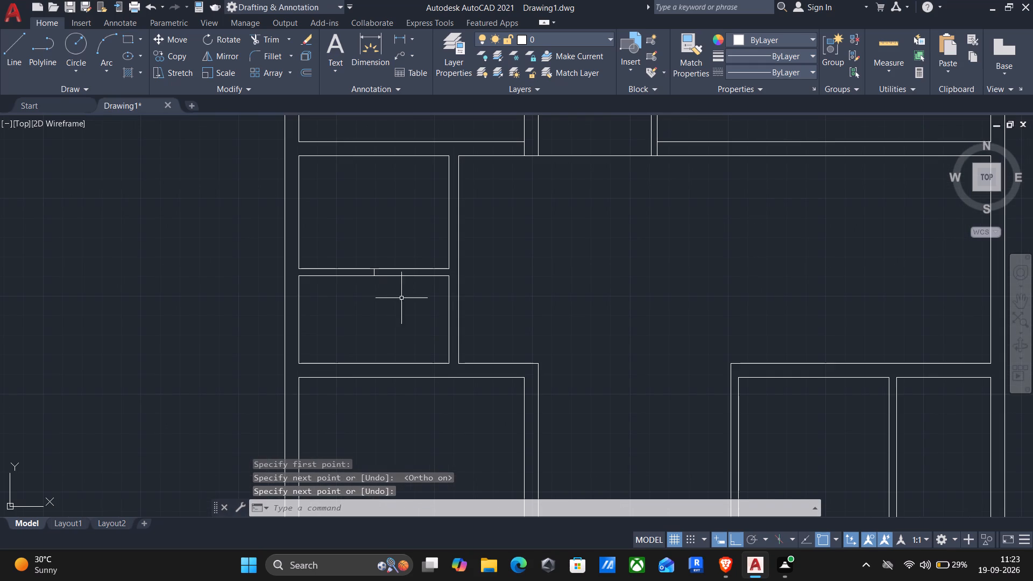
key("Return")
scroll(512, 372, "up", 1)
left_click(532, 382)
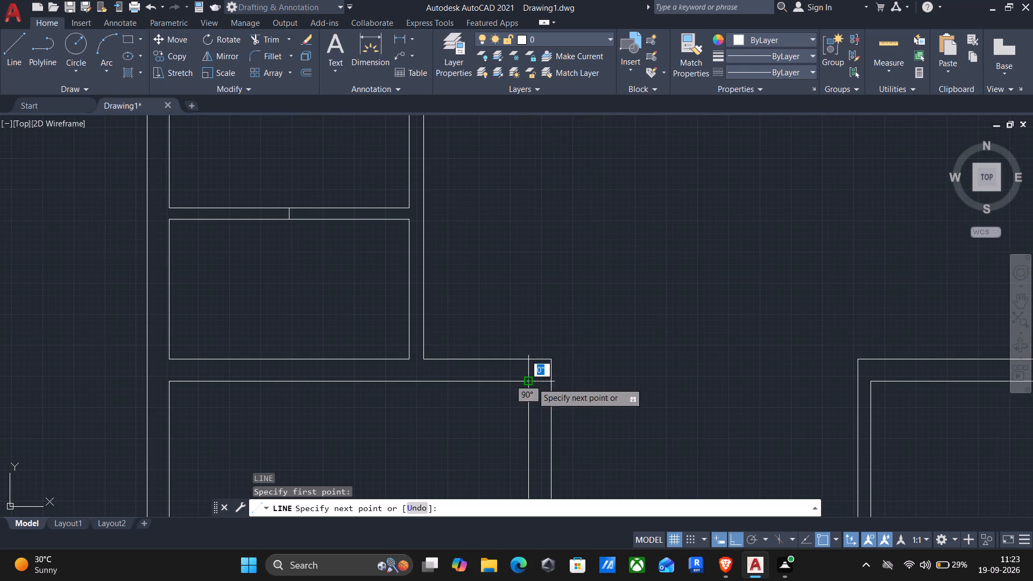
left_click(527, 362)
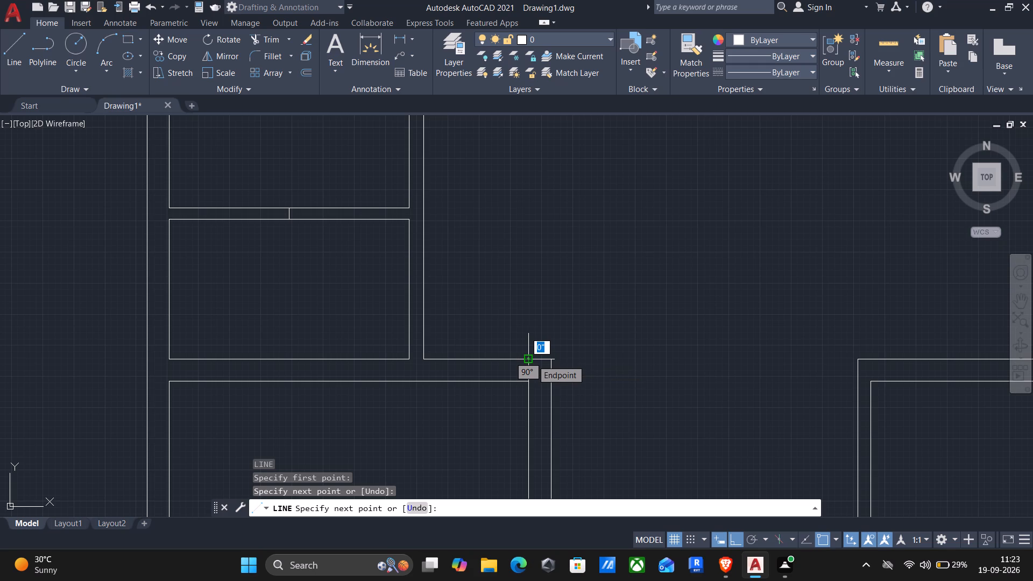
key("Return")
Draw a short vertical line across the wall between the lower small left room and the bottom-left room, at the small room's midpoint.
key("Return")
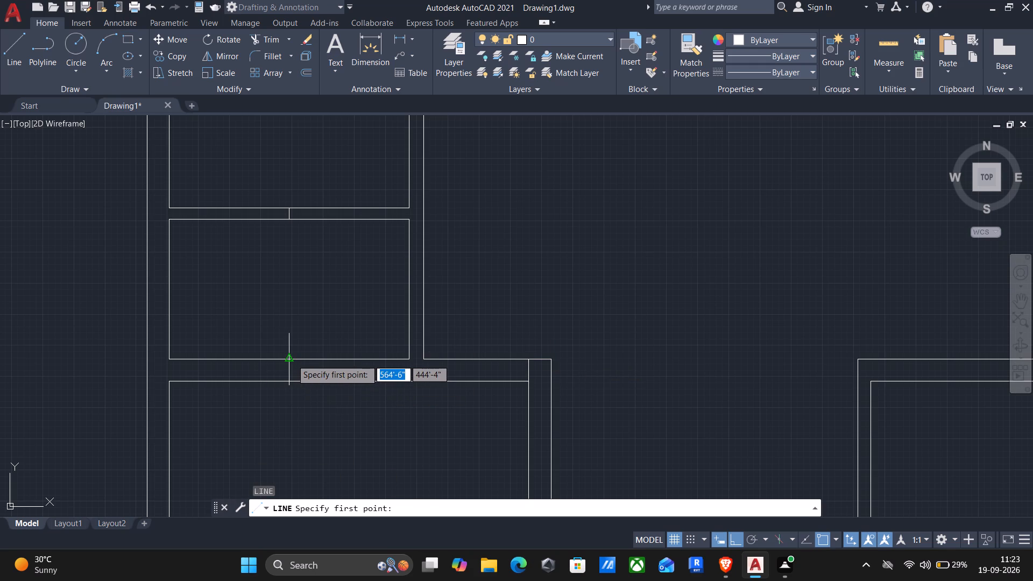
left_click(292, 359)
left_click(292, 378)
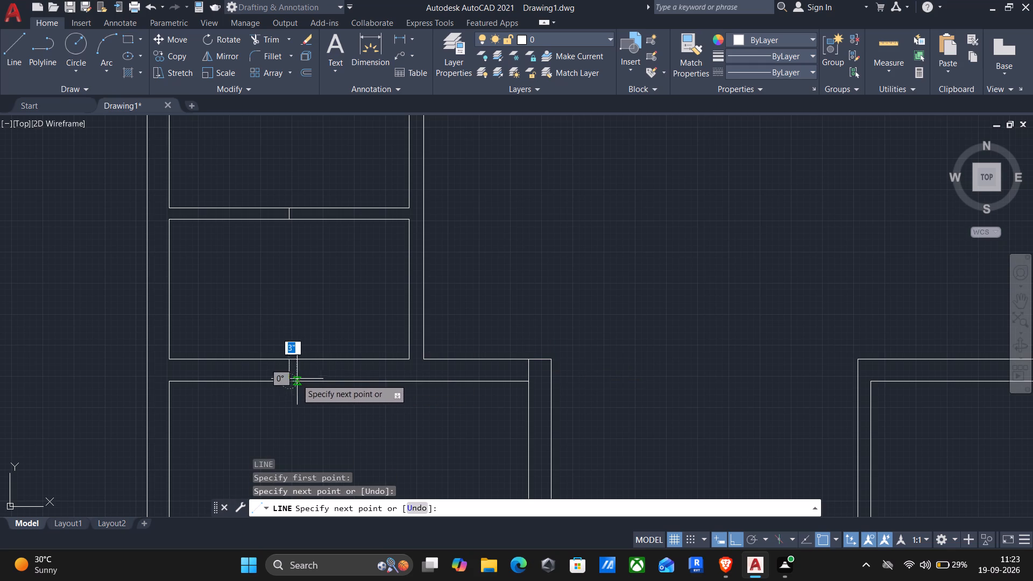
key("Return")
scroll(307, 379, "down", 2)
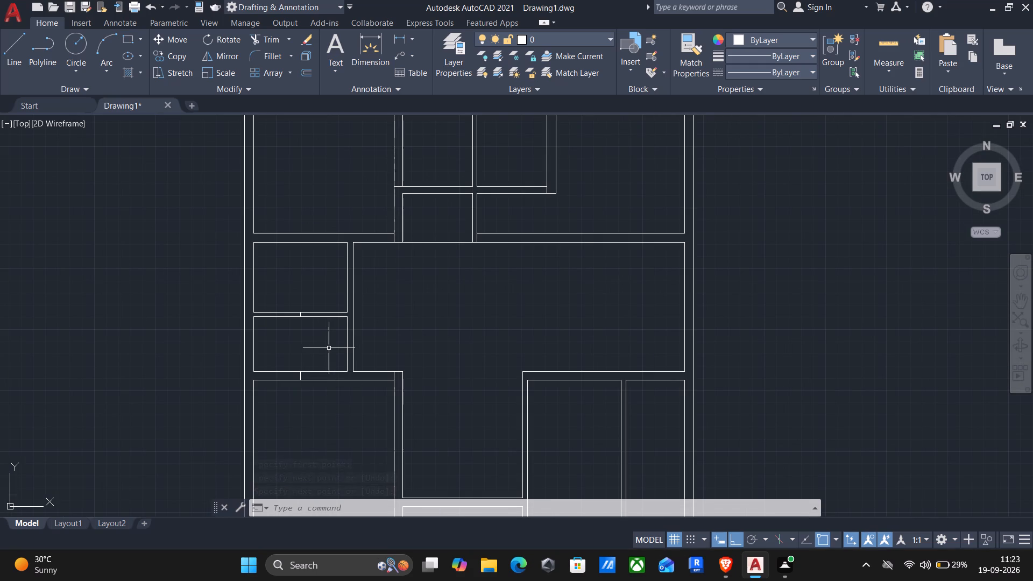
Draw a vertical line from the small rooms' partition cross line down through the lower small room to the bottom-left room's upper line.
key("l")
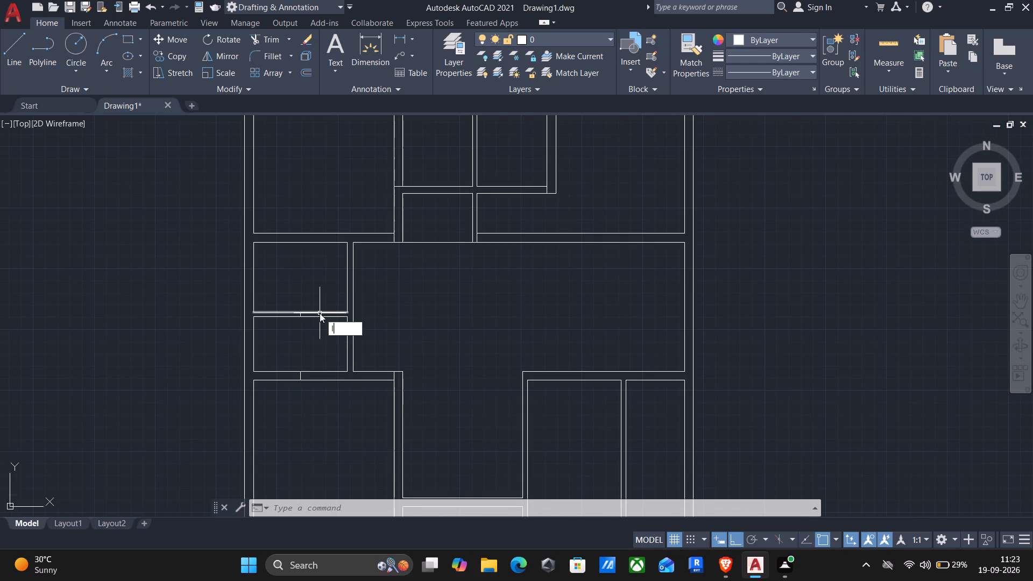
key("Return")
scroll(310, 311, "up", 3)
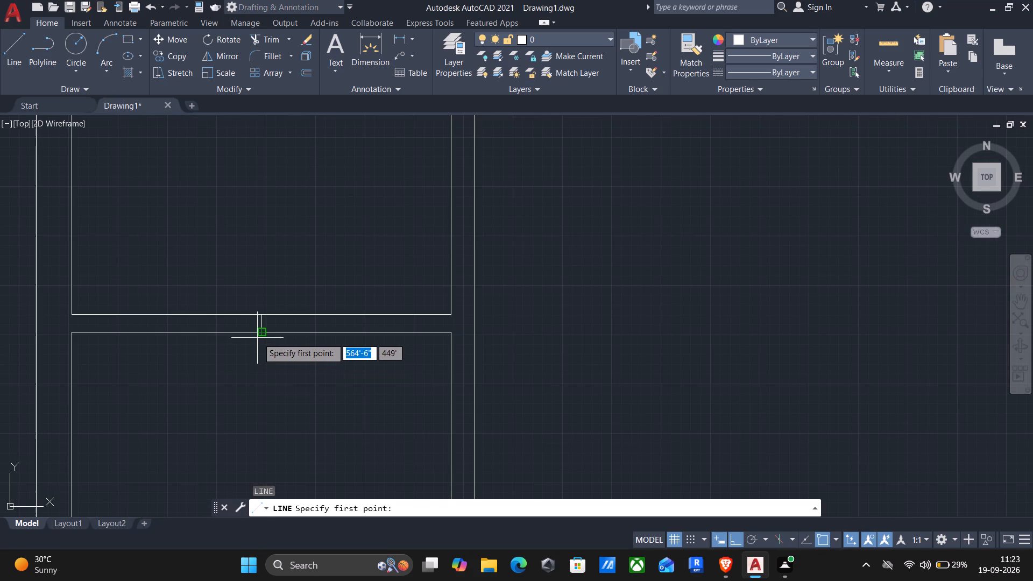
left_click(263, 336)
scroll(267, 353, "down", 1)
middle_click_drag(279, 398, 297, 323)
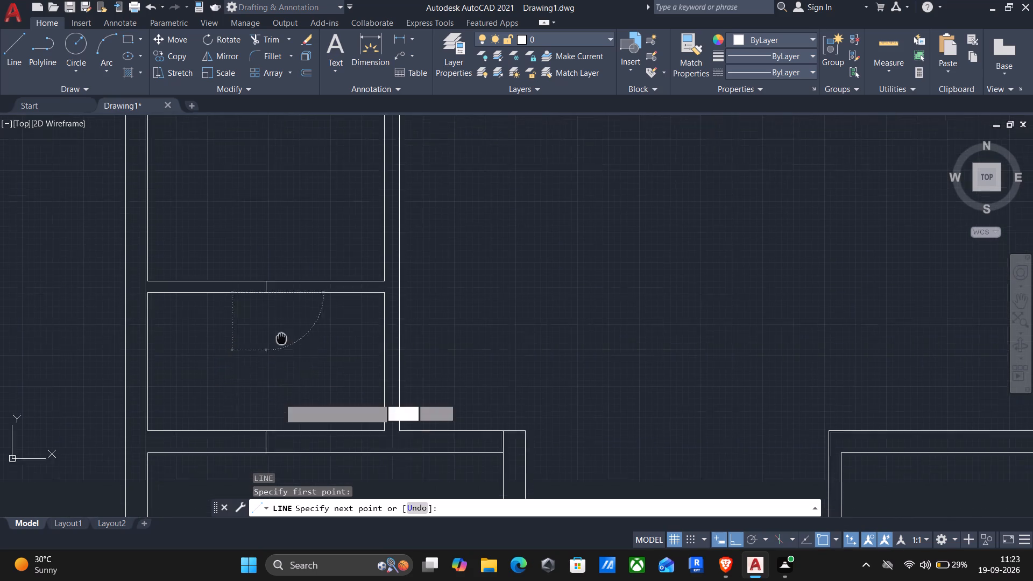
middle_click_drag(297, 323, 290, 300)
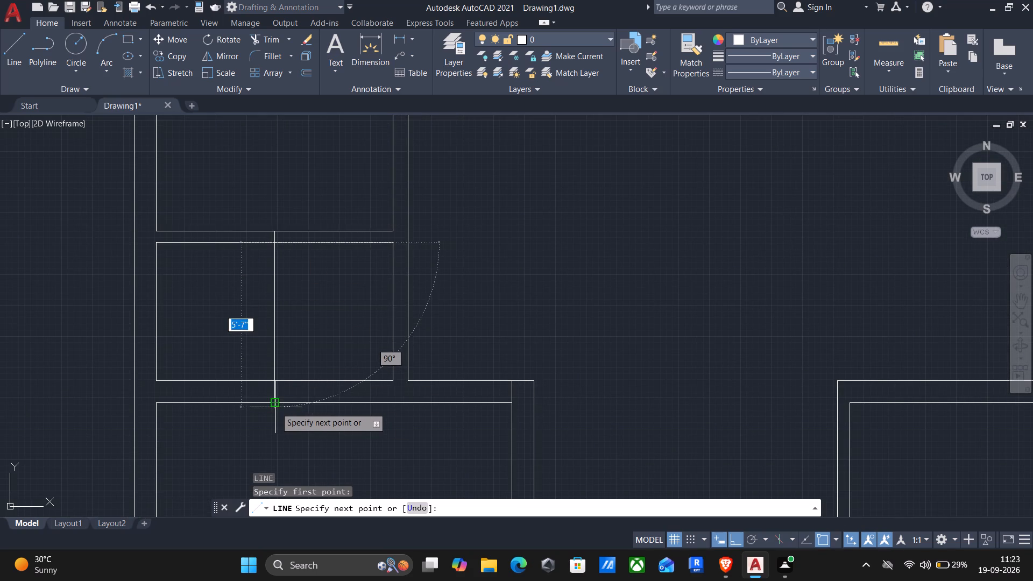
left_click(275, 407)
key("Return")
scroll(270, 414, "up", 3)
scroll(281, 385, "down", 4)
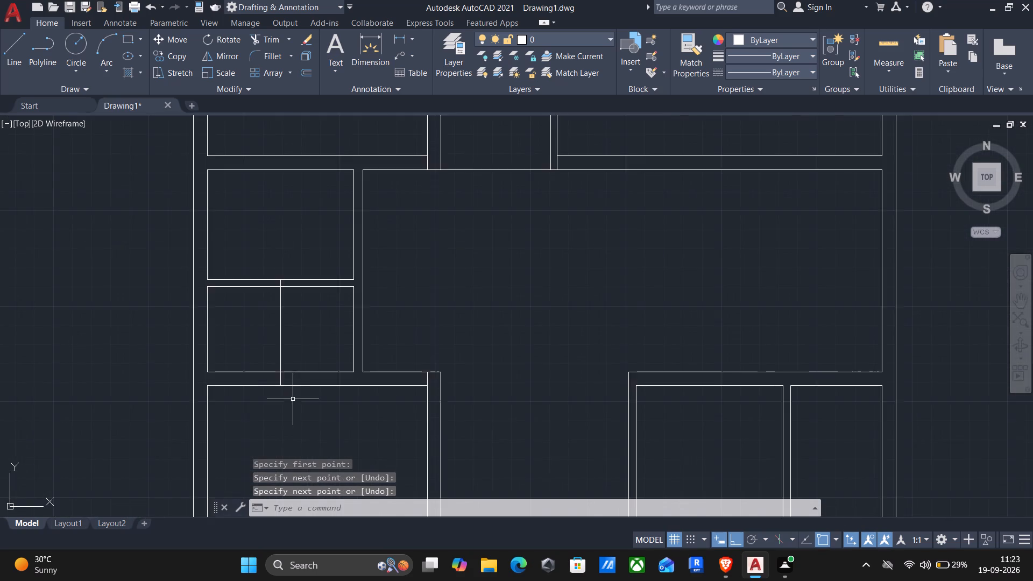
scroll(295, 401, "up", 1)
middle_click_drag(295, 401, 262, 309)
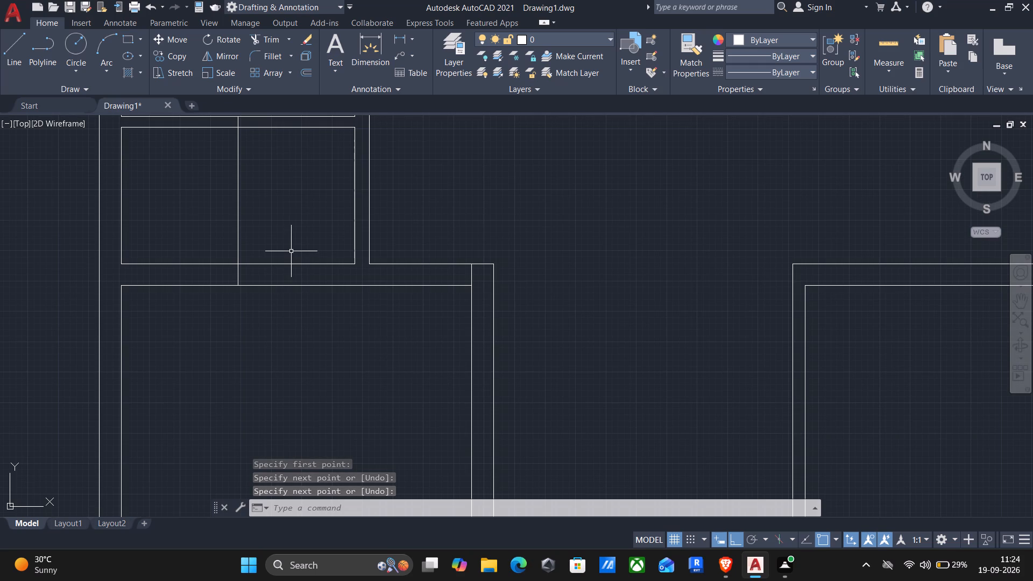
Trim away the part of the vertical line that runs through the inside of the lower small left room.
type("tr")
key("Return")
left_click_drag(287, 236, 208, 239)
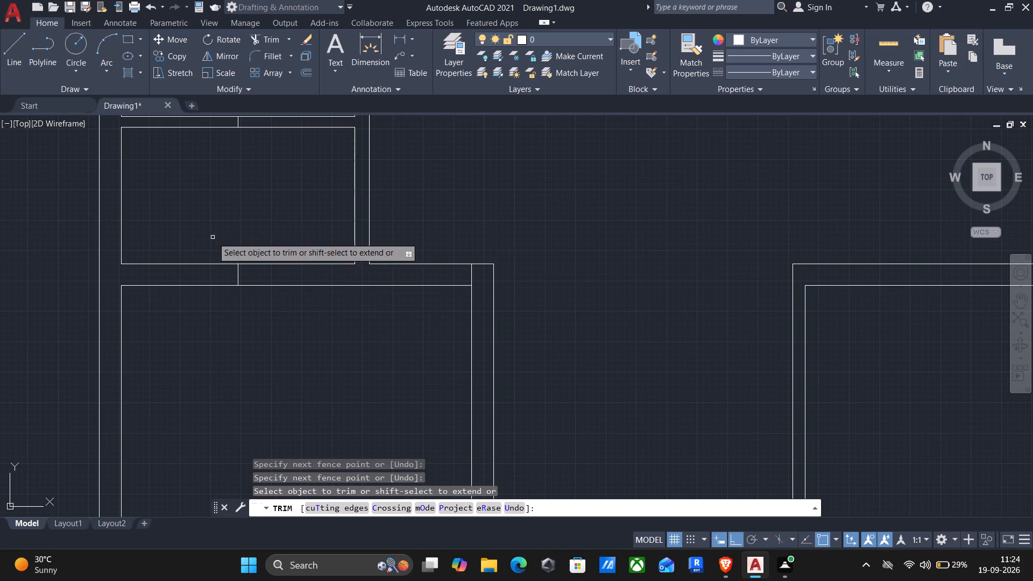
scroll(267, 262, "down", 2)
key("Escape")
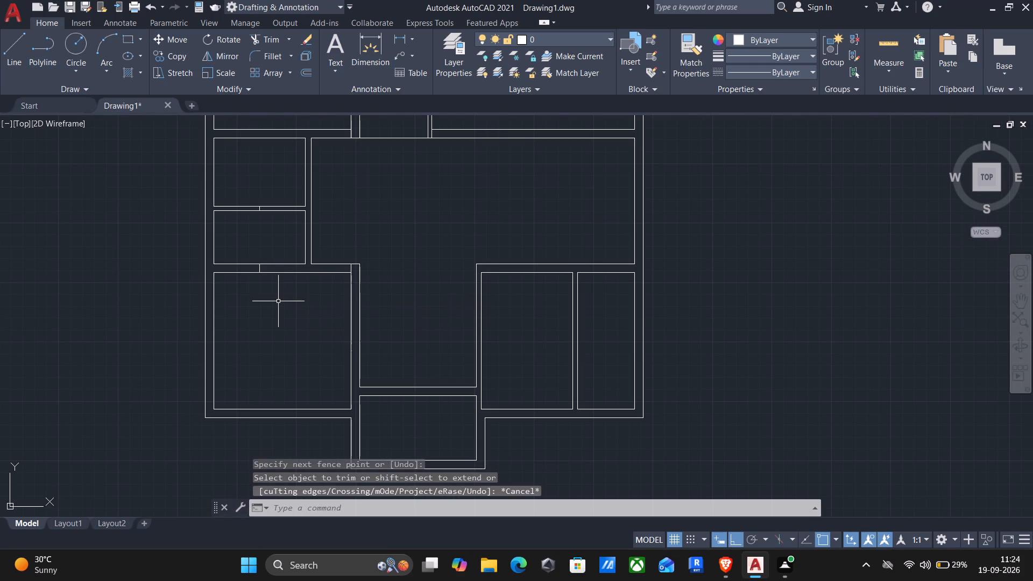
Draw a 5" horizontal line from the upper-left inner corner of the room right of the entrance passage across to the passage's wall line.
middle_click_drag(276, 317, 176, 271)
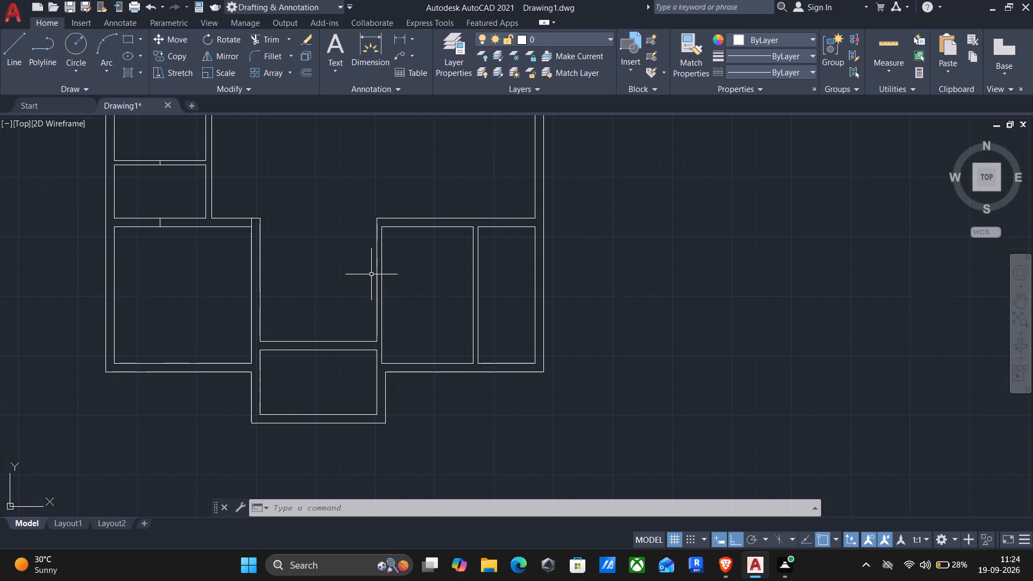
key("l")
key("Return")
scroll(378, 232, "up", 2)
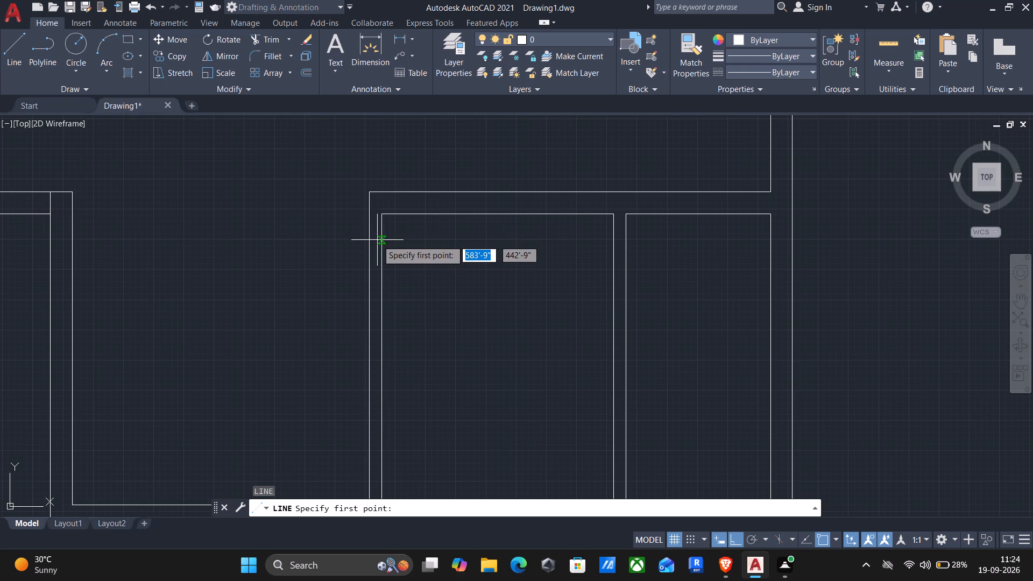
left_click(382, 212)
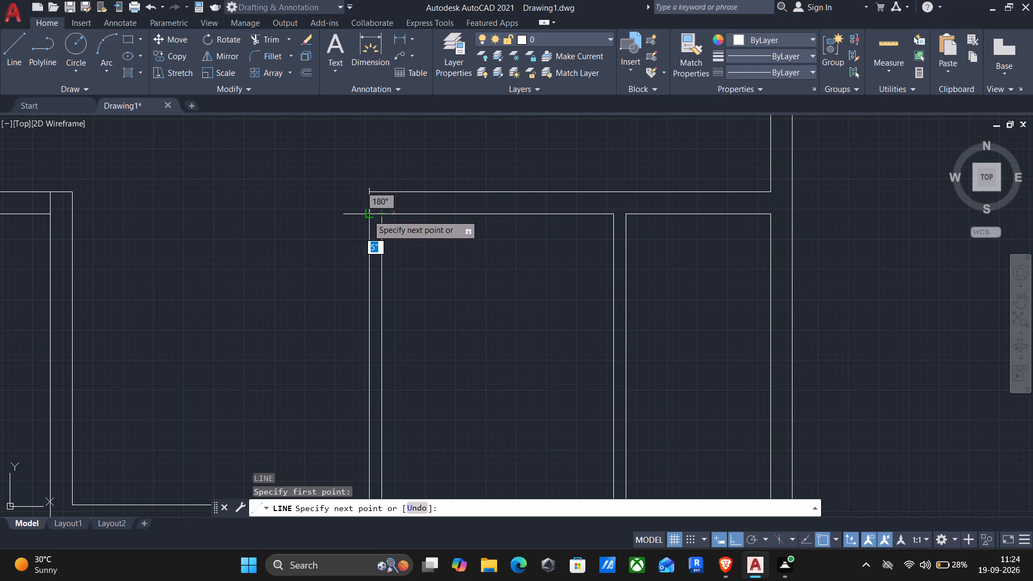
left_click(367, 215)
key("Return")
scroll(370, 215, "down", 3)
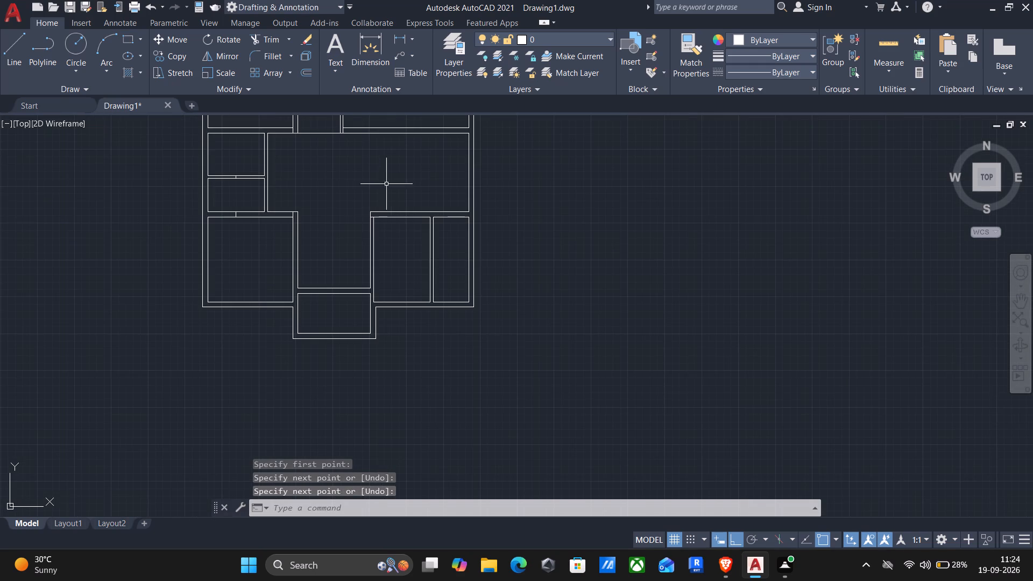
In the wall below the top-left room, offset the short end line 2" left, and offset that copy 3' left to mark an opening.
middle_click_drag(377, 178, 385, 276)
scroll(368, 218, "up", 3)
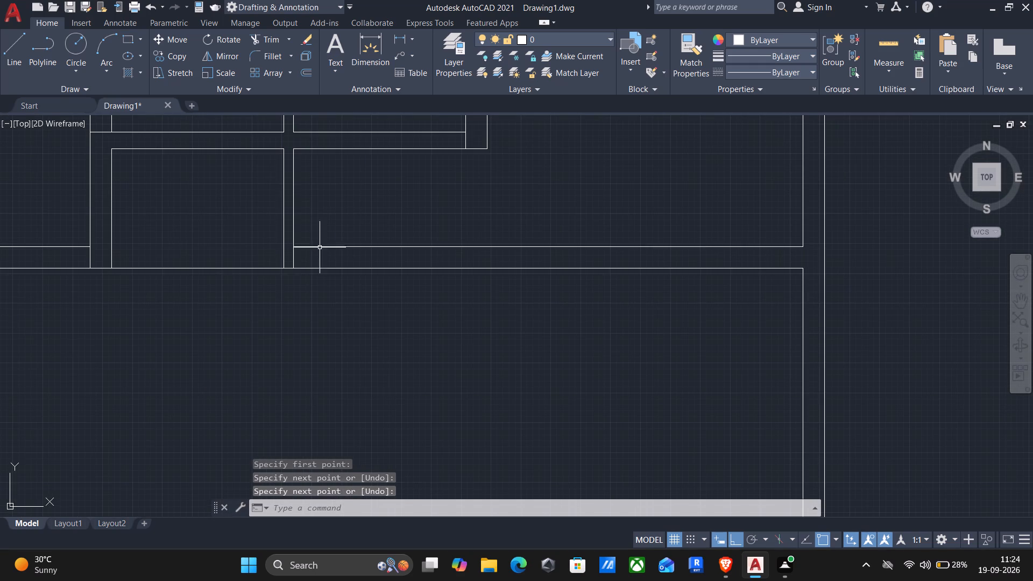
scroll(303, 254, "down", 3)
middle_click(316, 284)
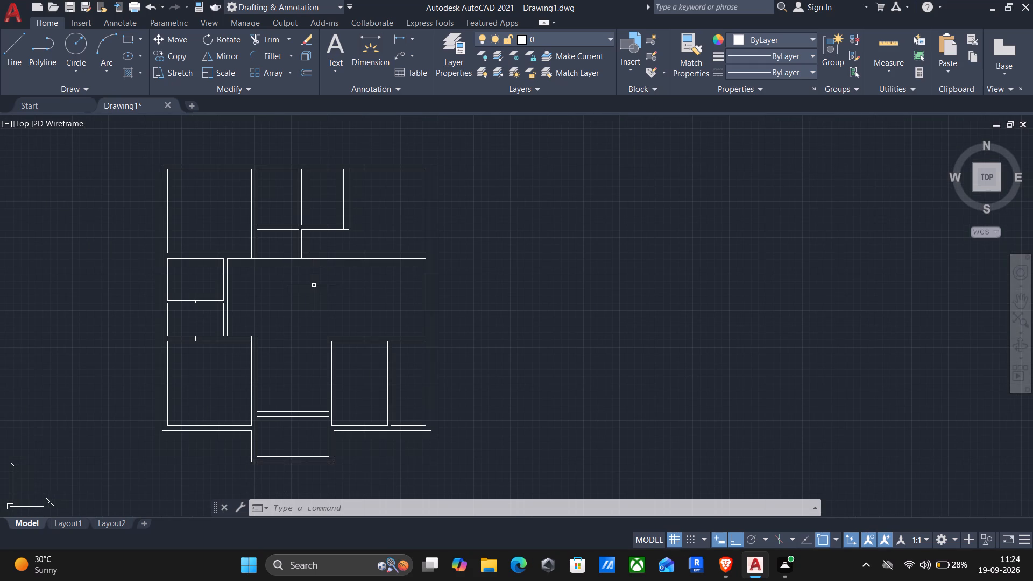
key("o")
key("Return")
scroll(240, 250, "up", 3)
left_click(270, 266)
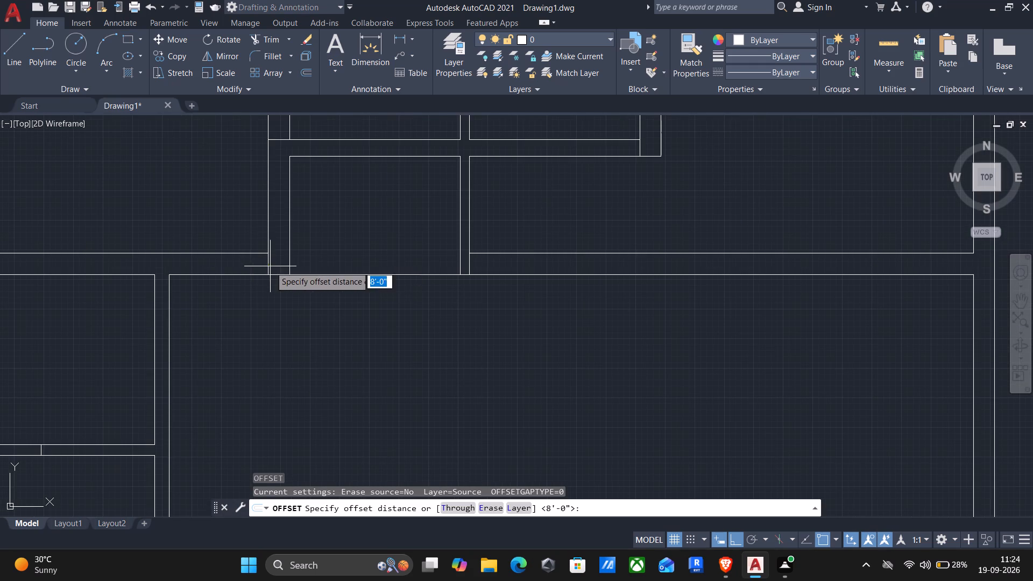
left_click(251, 275)
left_click(270, 265)
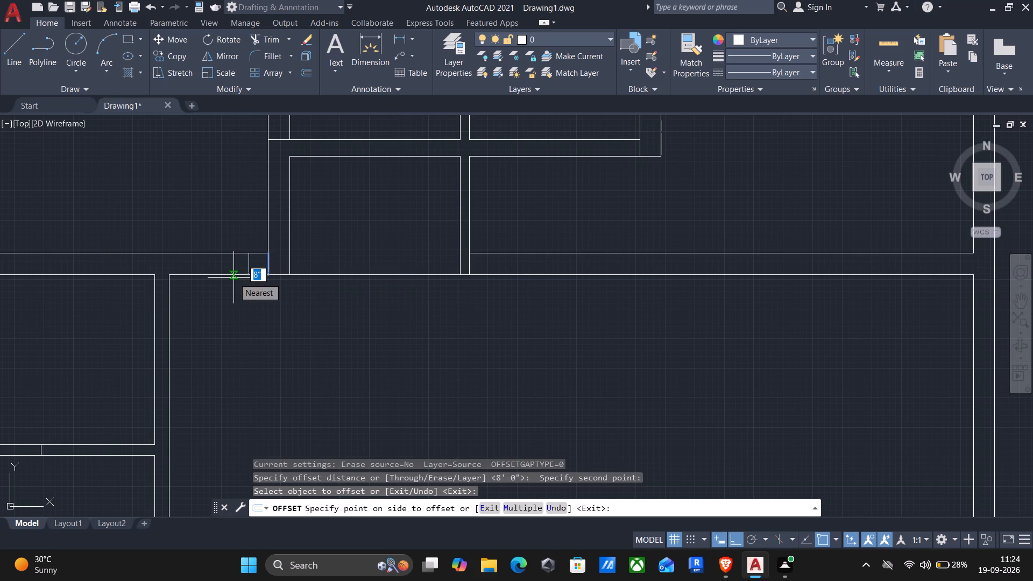
type("2\"")
key("Return")
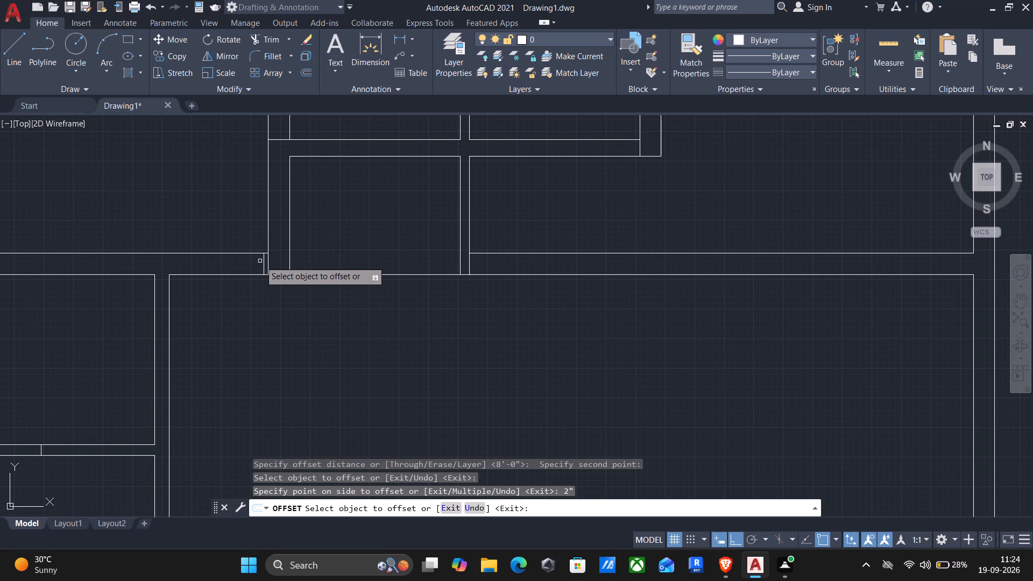
left_click(264, 259)
type("3'")
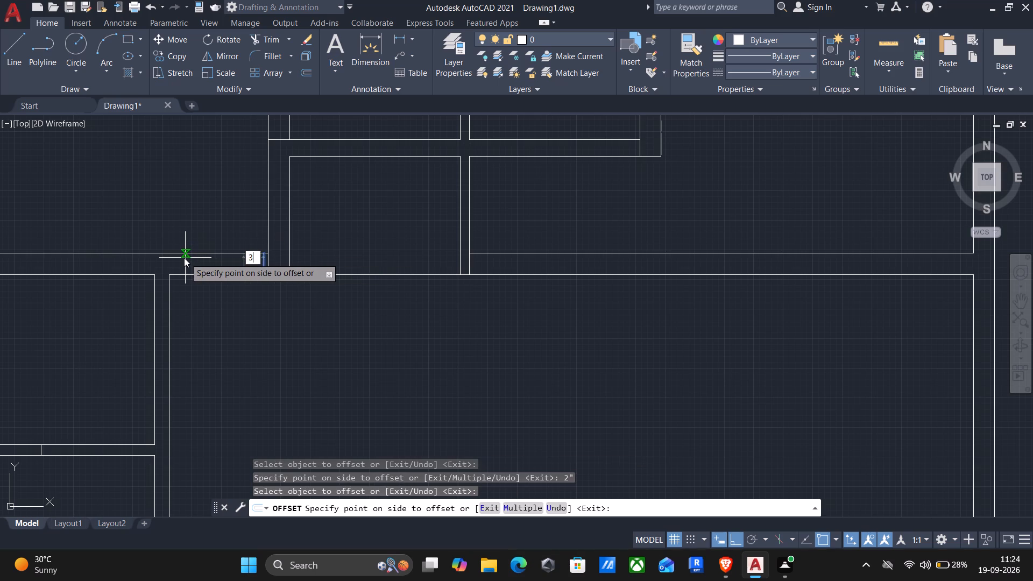
key("Return")
In the wall between the top-left and second top rooms, offset the short cross line 2" up, and offset that copy 2'6" up.
scroll(222, 275, "down", 1)
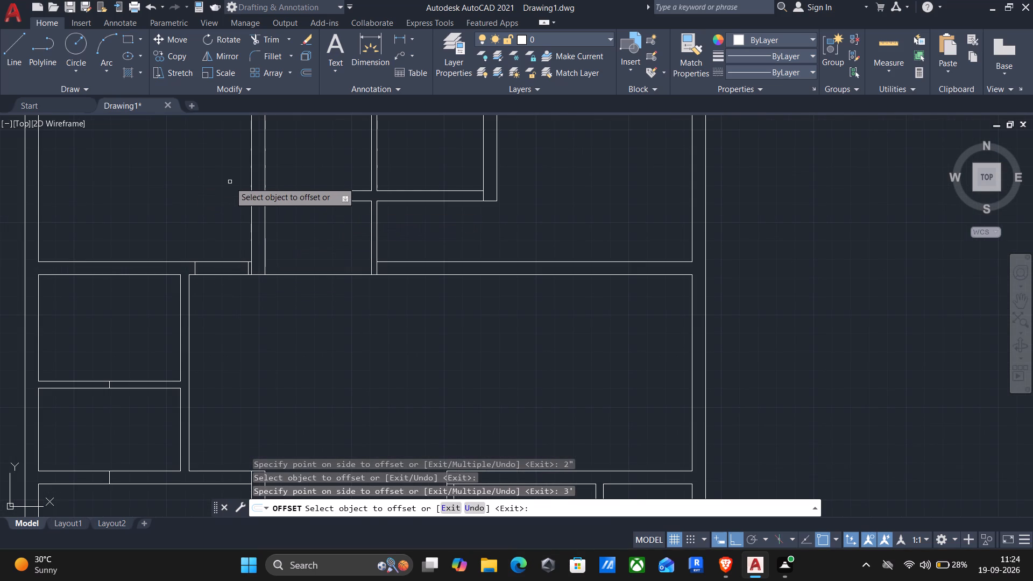
left_click(257, 190)
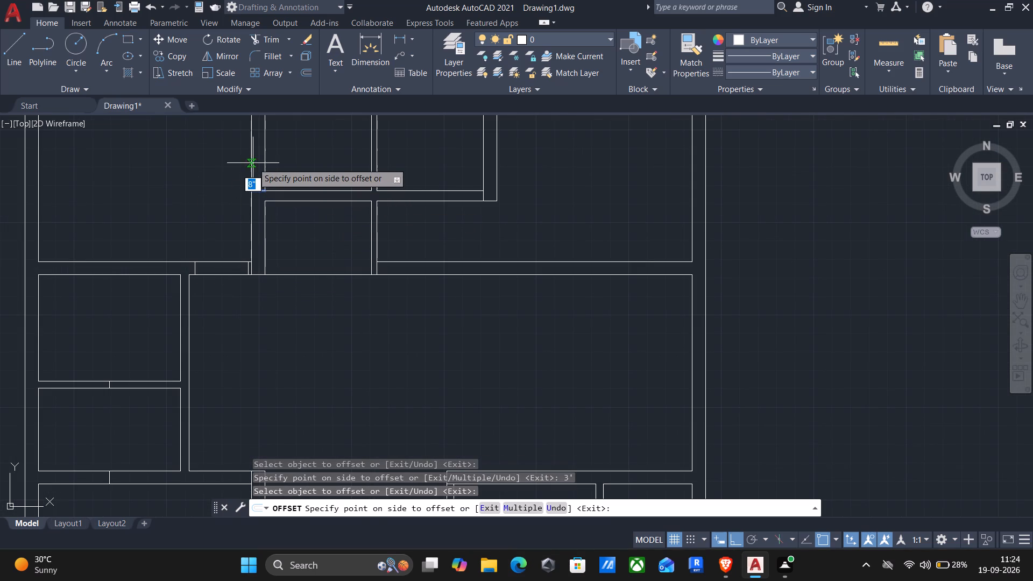
type("2\"")
key("Return")
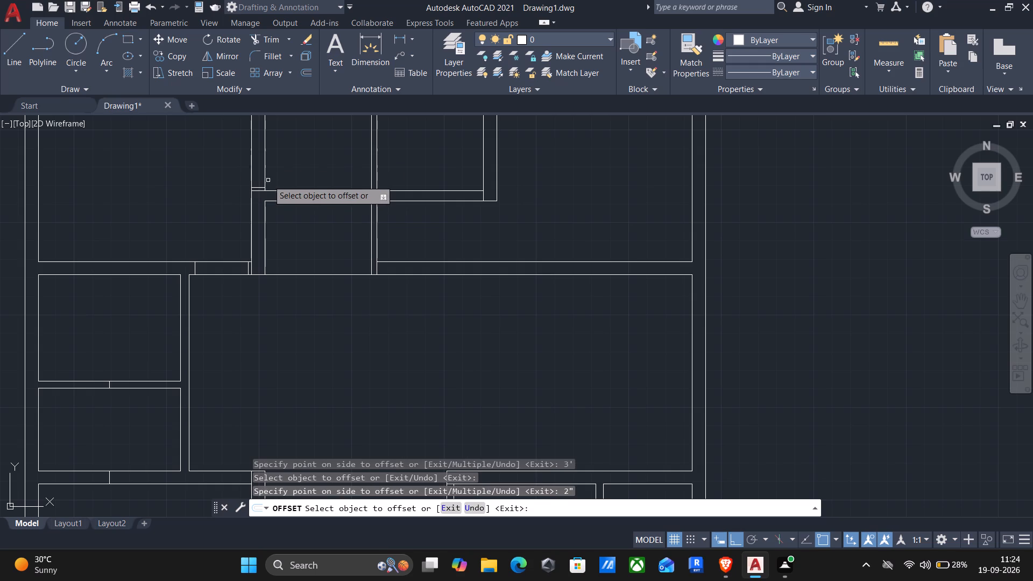
left_click(258, 188)
type("2'6\"")
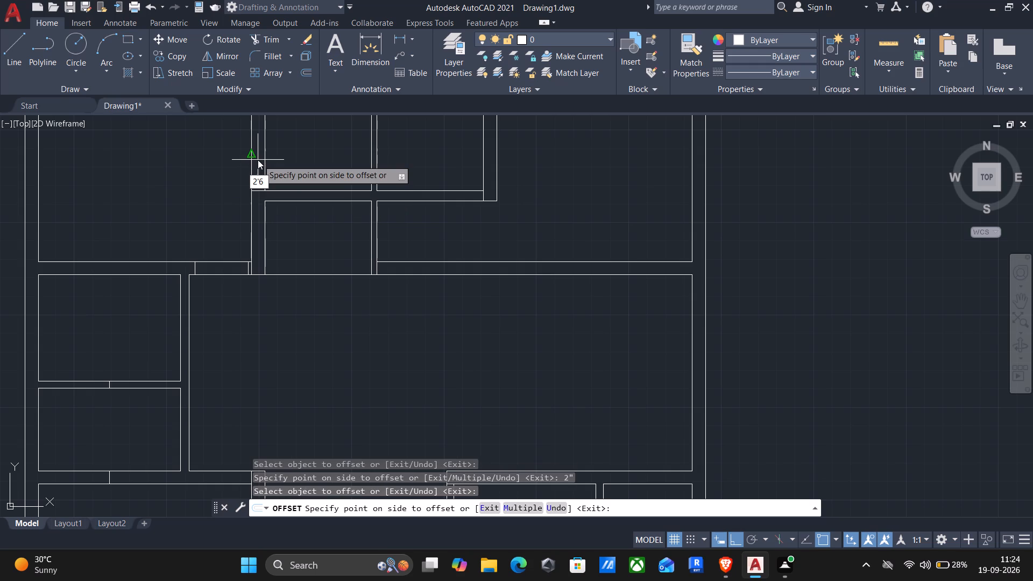
key("Return")
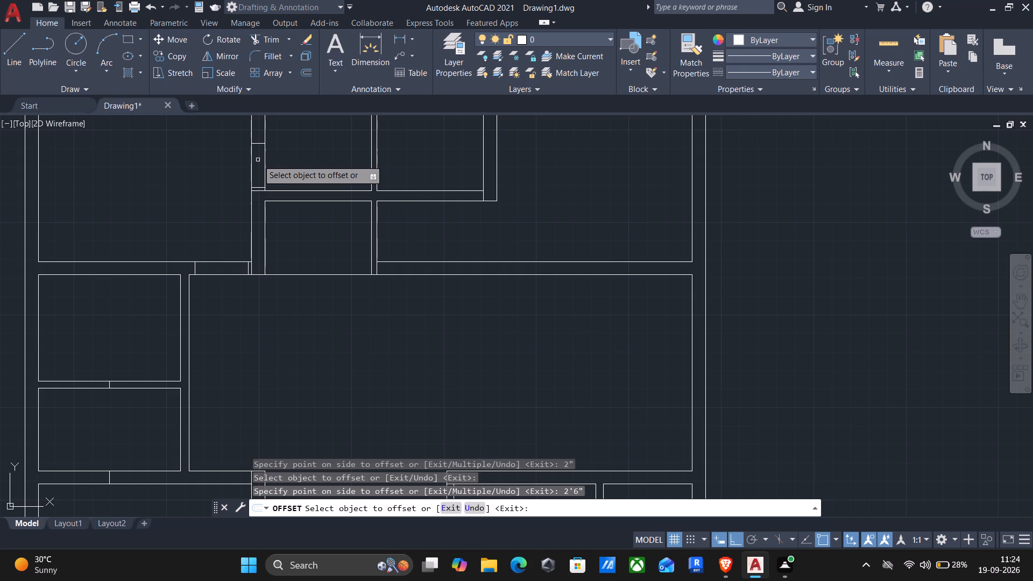
In the wall below the top-right room, offset the short cross line 2" right, and offset that copy 2'6" right.
left_click(377, 270)
type("2\"")
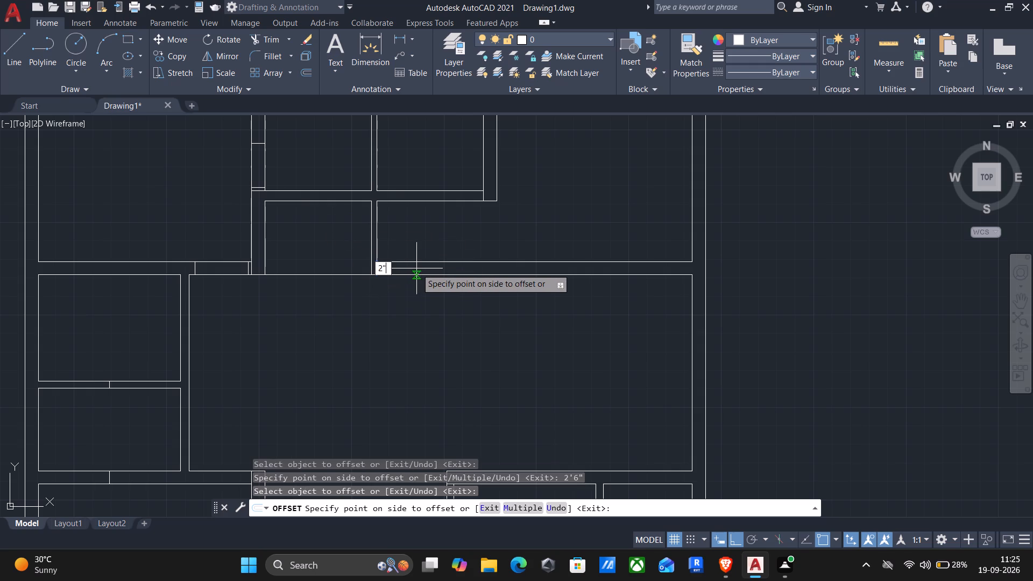
key("Return")
left_click(379, 268)
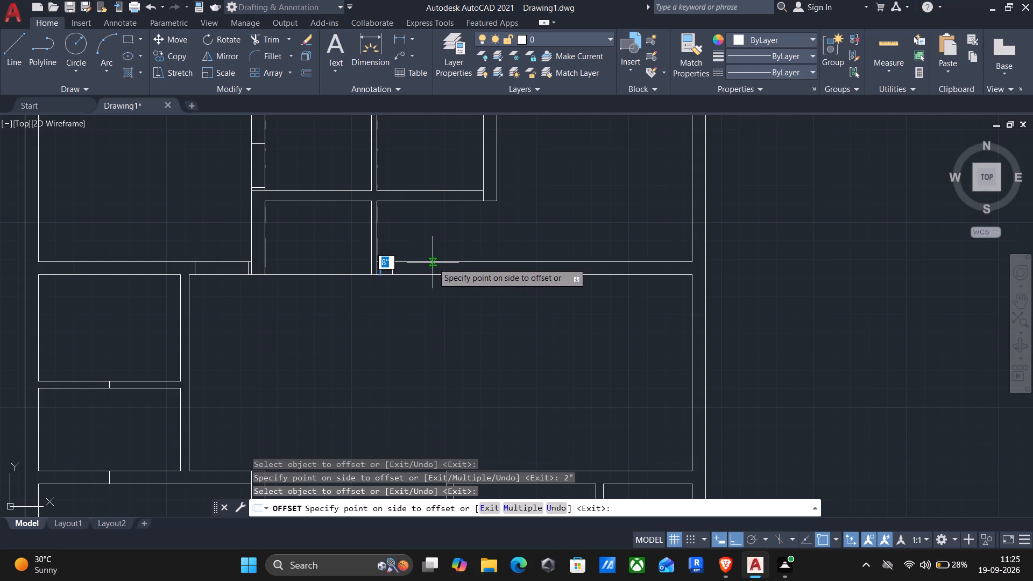
type("2'6\"")
key("Return")
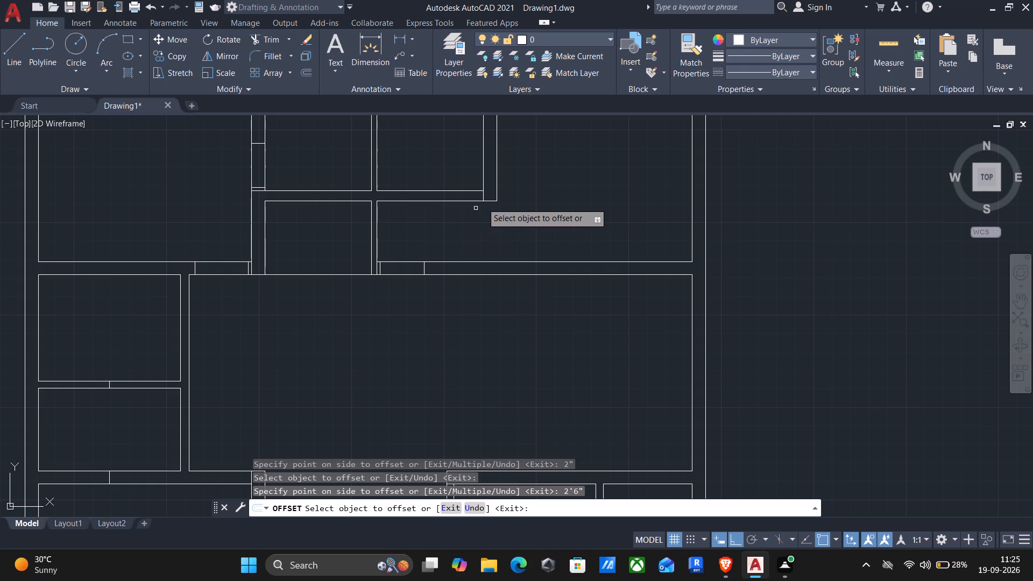
In the wall below the third top room, offset the short end line 2" left, and offset that copy 2'6" left.
left_click(485, 199)
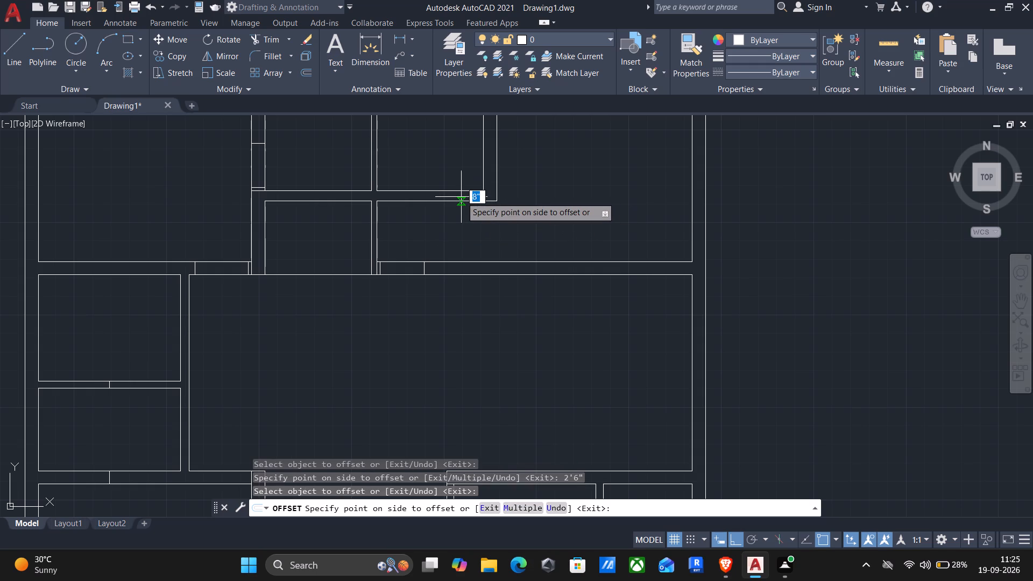
type("2\"")
key("Return")
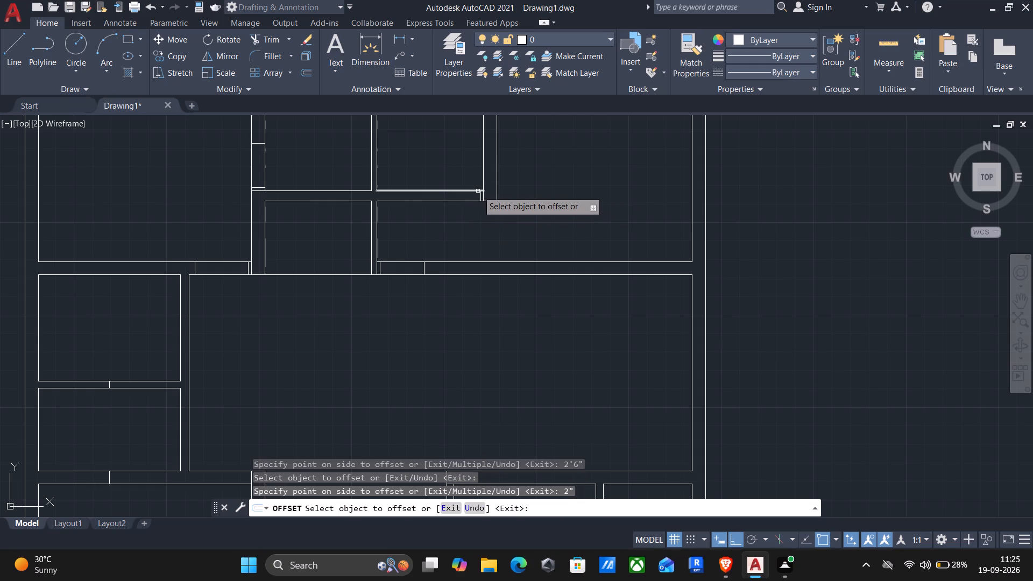
left_click(479, 196)
key("2")
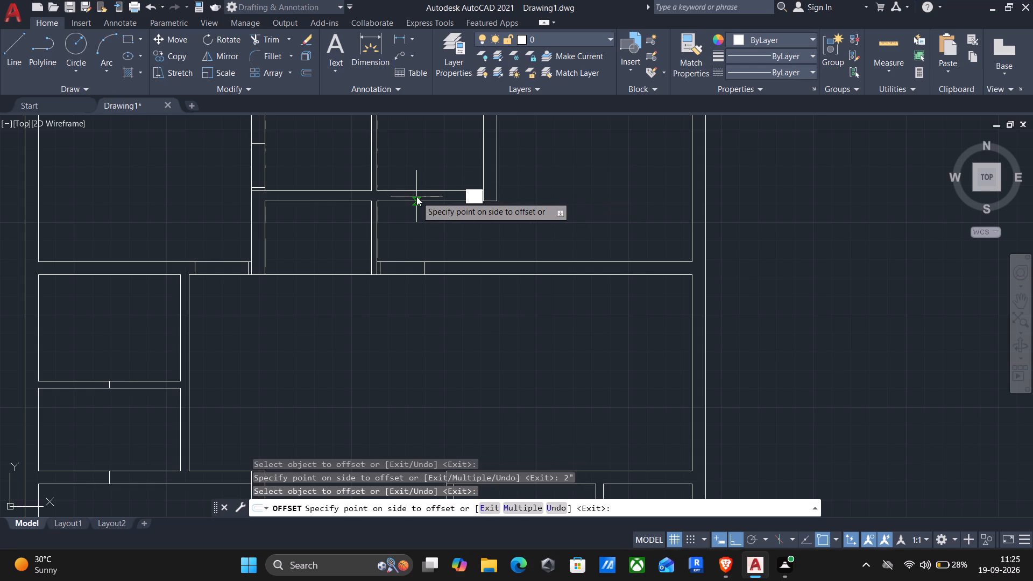
key("apostrophe")
type("6\"")
key("Return")
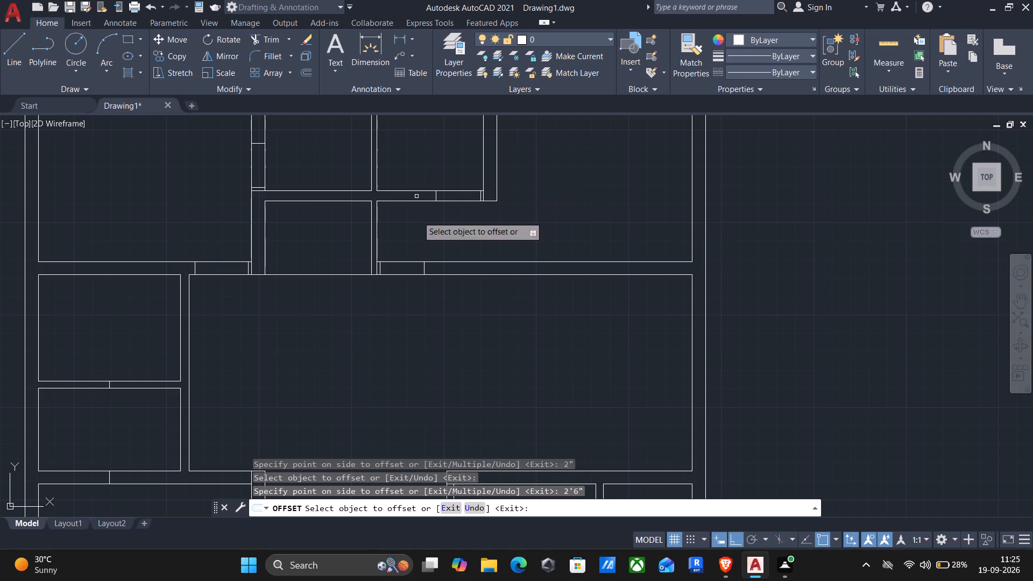
In the wall below the top-right room, replace the opening's far cross line with a 3' offset of the near one.
left_click(883, 38)
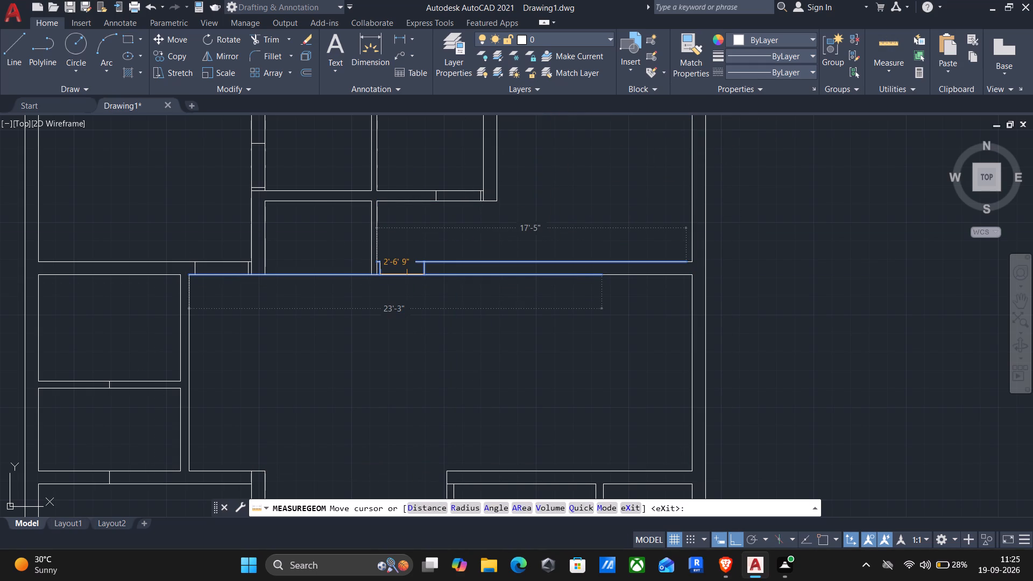
key("Escape")
scroll(413, 274, "up", 2)
left_click(447, 261)
left_click(424, 257)
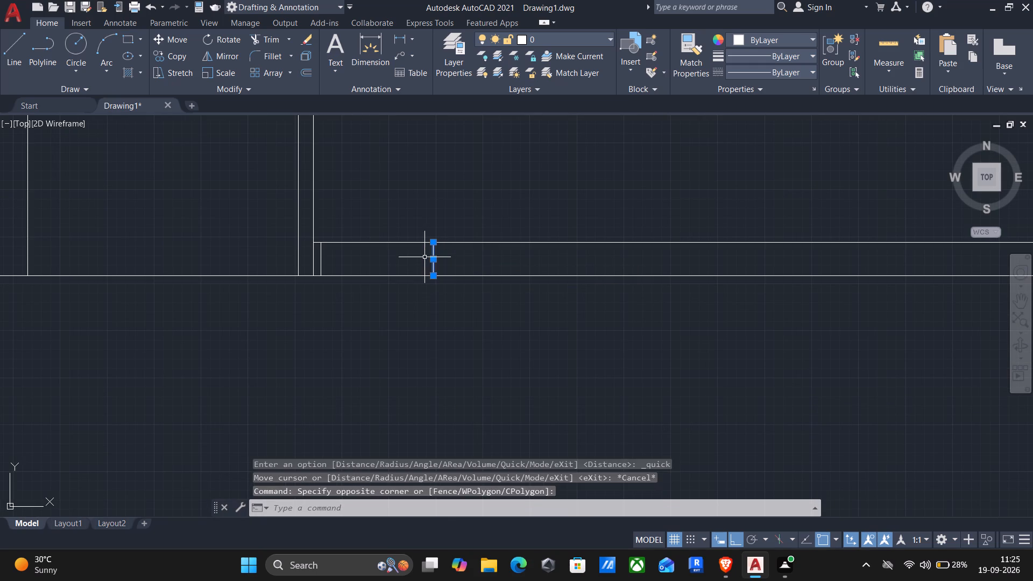
key("Delete")
key("o")
key("Return")
left_click(349, 261)
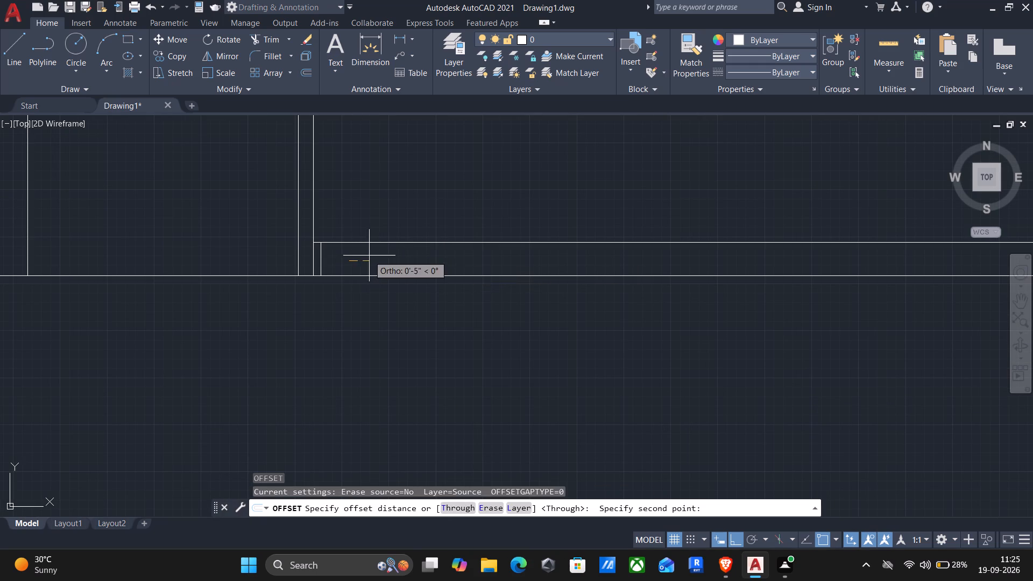
left_click(369, 256)
left_click(320, 268)
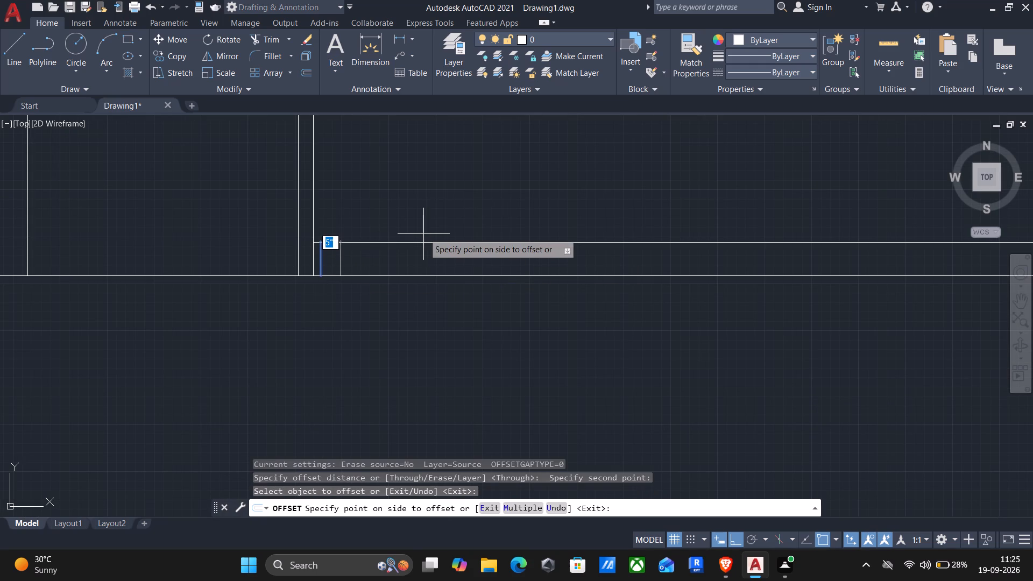
type("3'")
key("Return")
In the wall between the two small left-hand rooms, offset the middle cross line 1'3" to each side.
scroll(426, 256, "down", 2)
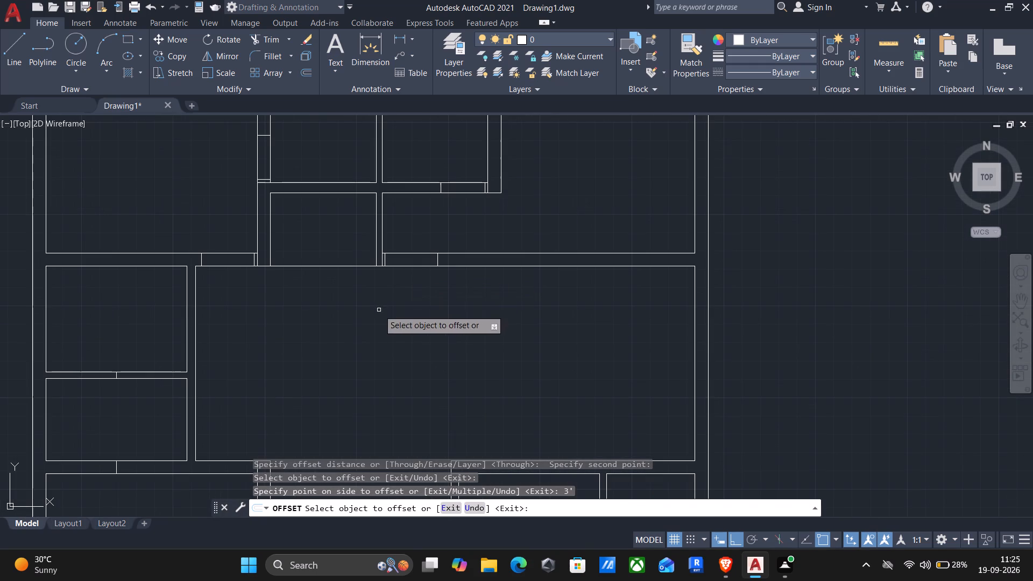
middle_click_drag(322, 318, 472, 243)
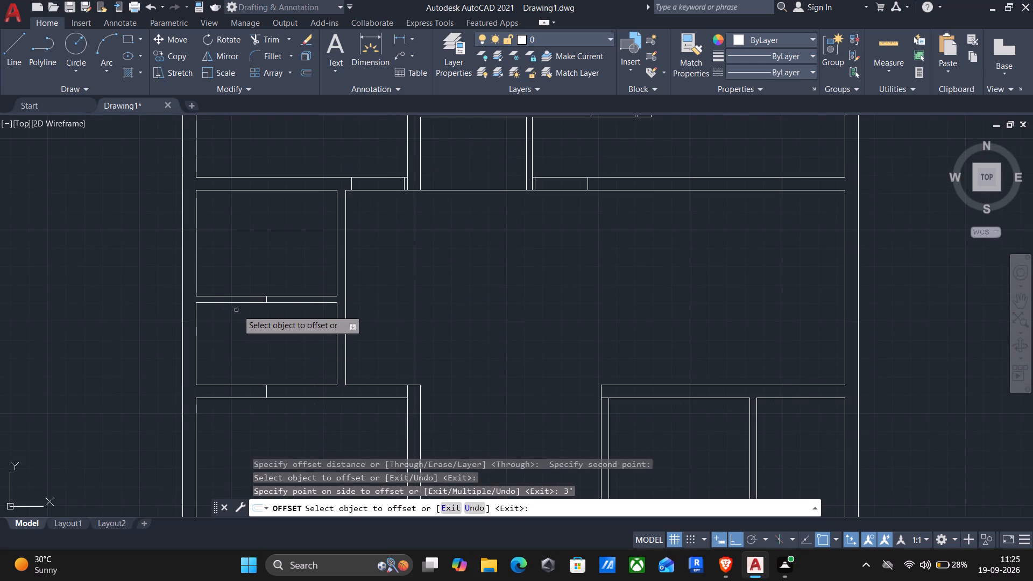
scroll(264, 311, "up", 3)
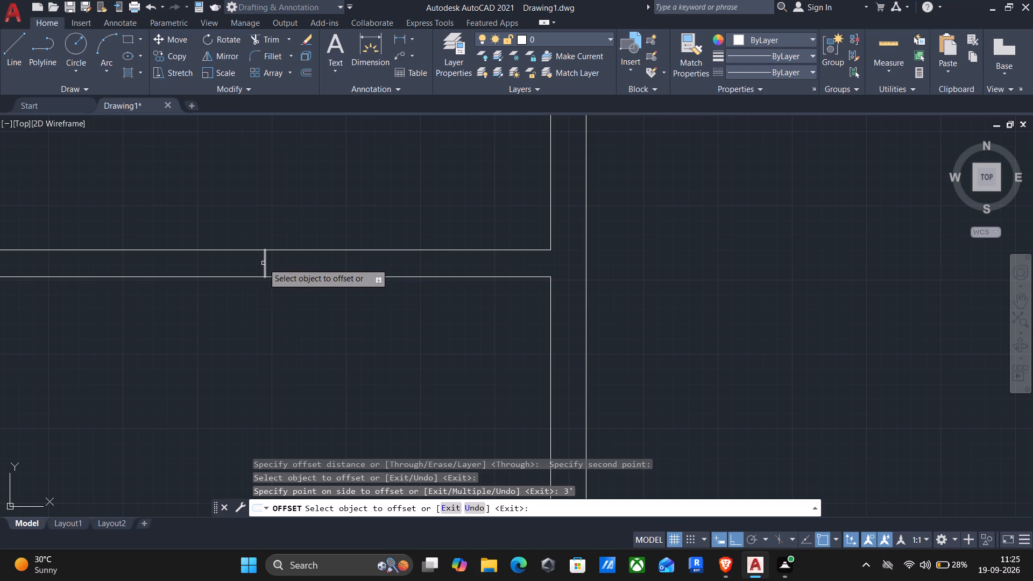
left_click(263, 263)
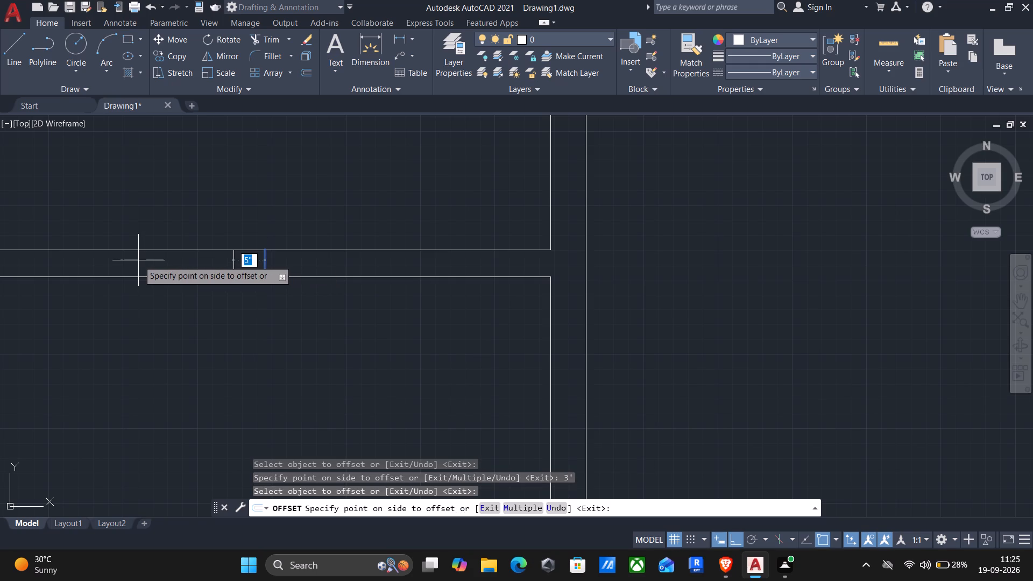
type("1'3\"")
key("Return")
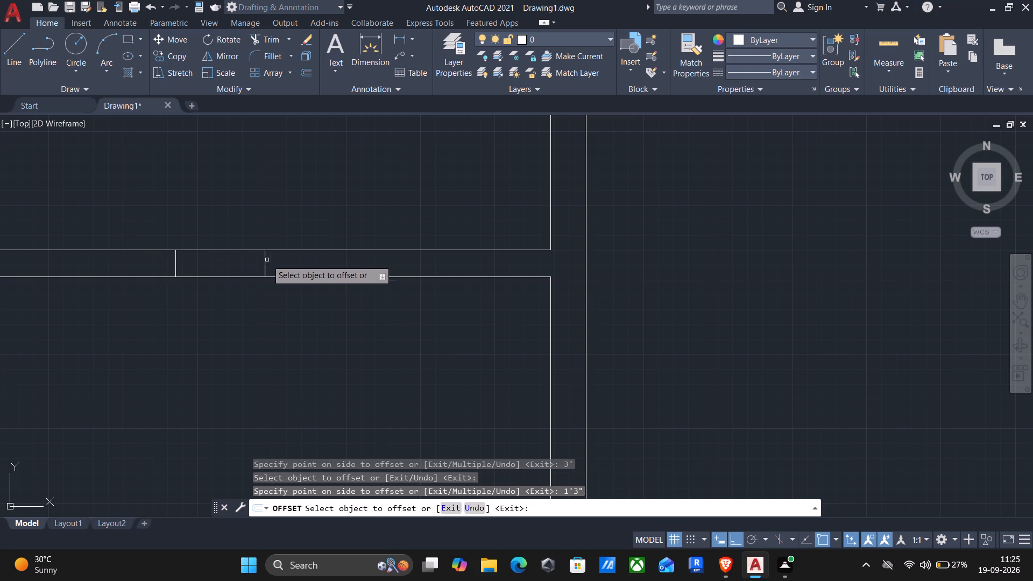
left_click(265, 259)
type("1'3\"")
key("Return")
In the wall below the lower small left-hand room, offset the middle cross line 1'3" to each side.
scroll(425, 311, "down", 2)
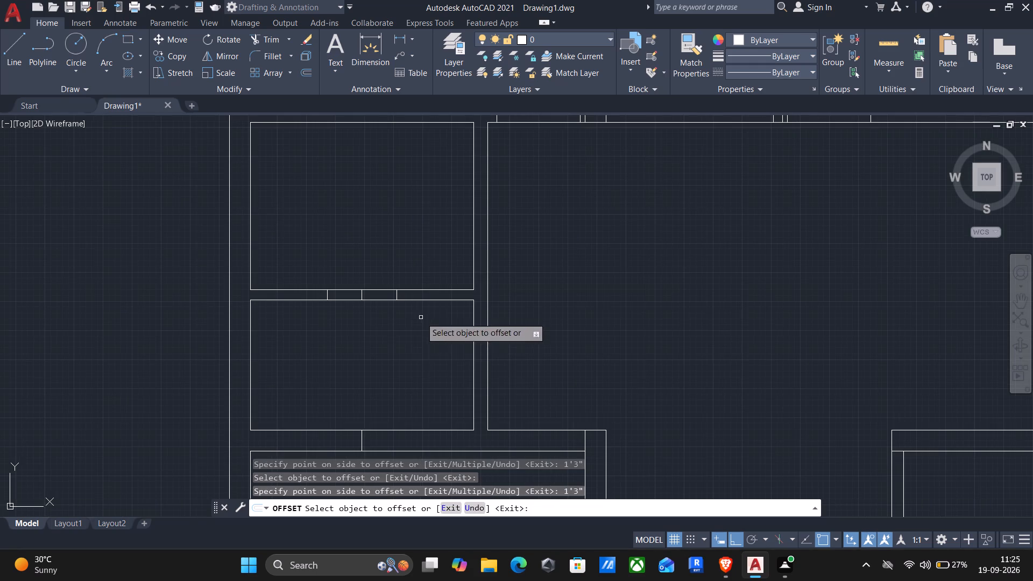
middle_click_drag(373, 355, 388, 238)
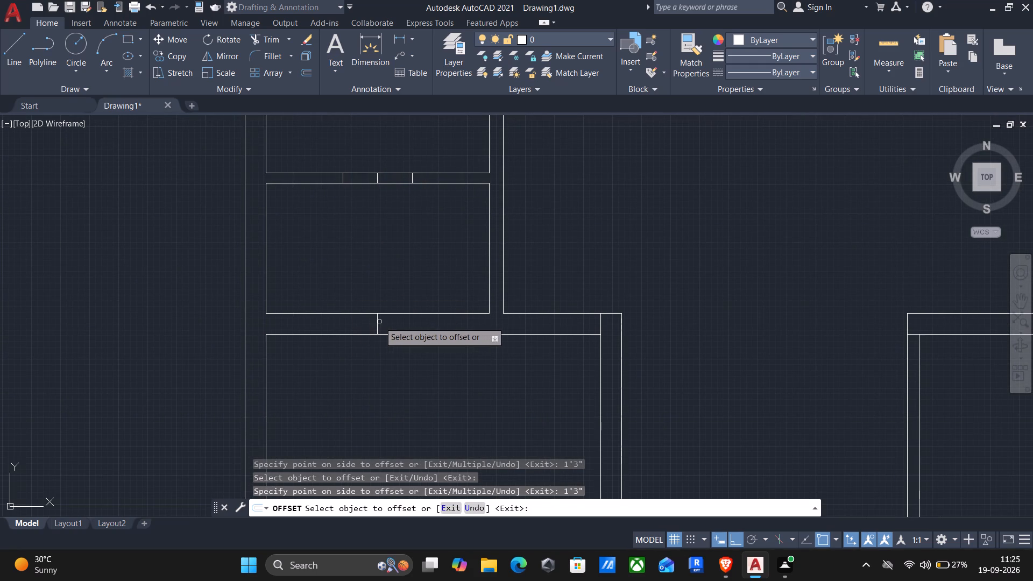
left_click(379, 322)
type("1'3\"")
key("Return")
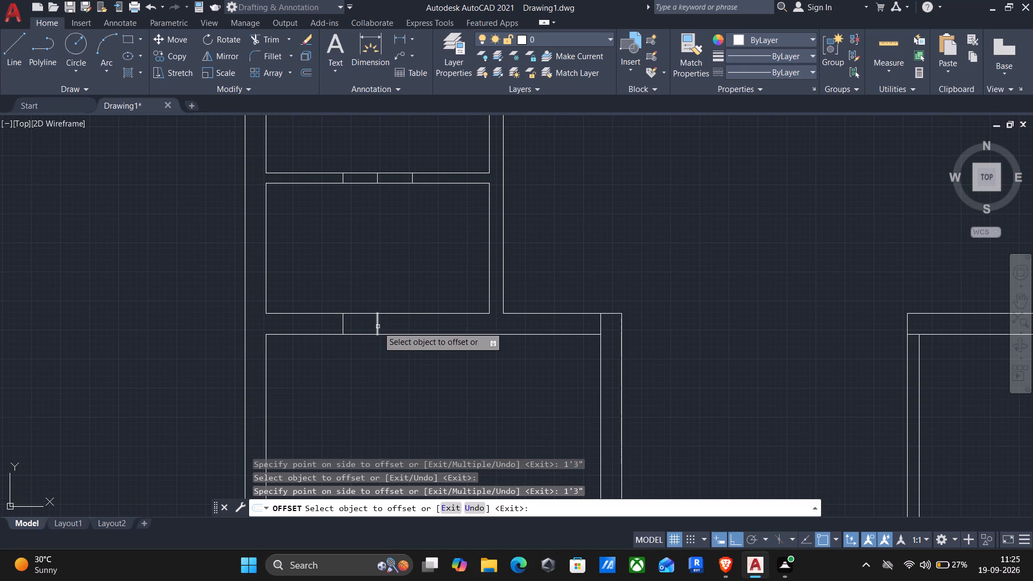
left_click(378, 327)
type("1'")
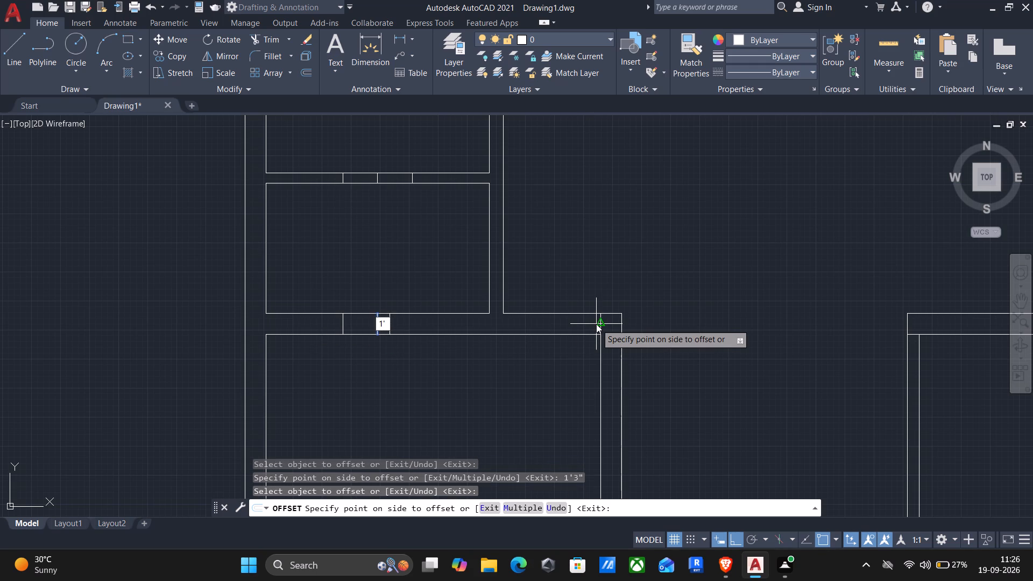
type("3\"")
key("Return")
In the wall above the bottom-left room, offset the short end line beside the entrance passage 3' left.
scroll(446, 336, "down", 2)
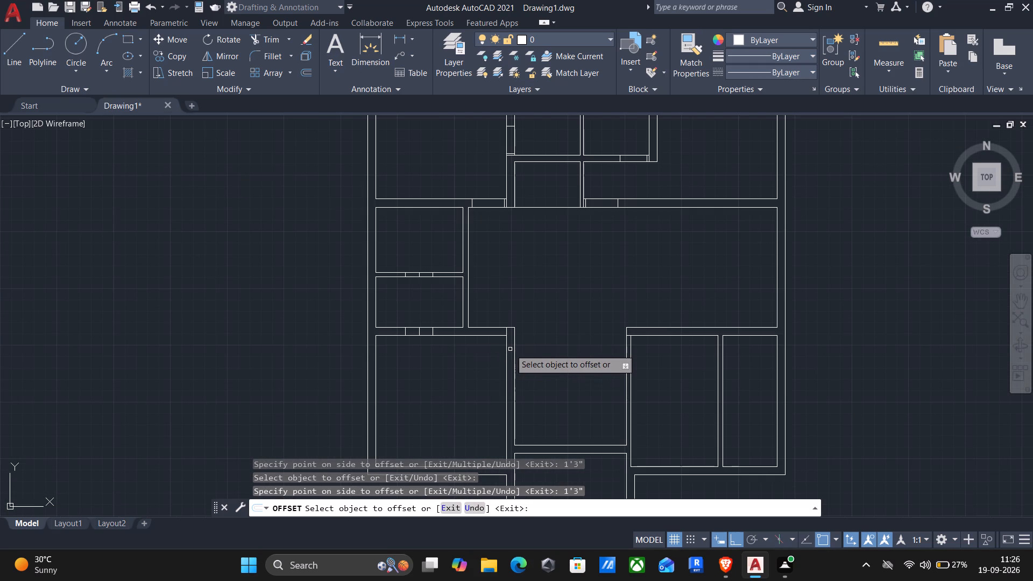
scroll(507, 336, "up", 2)
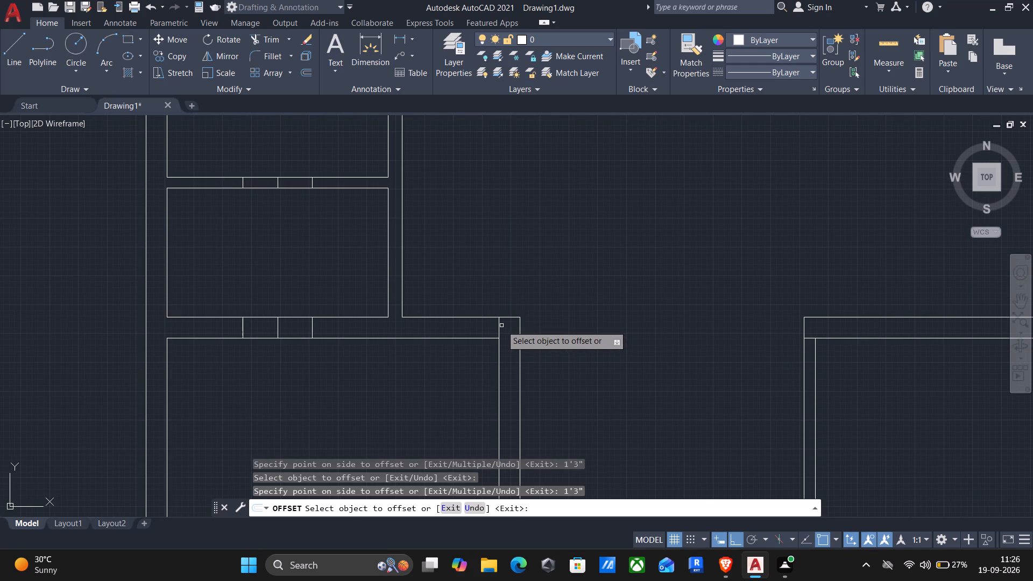
left_click(500, 325)
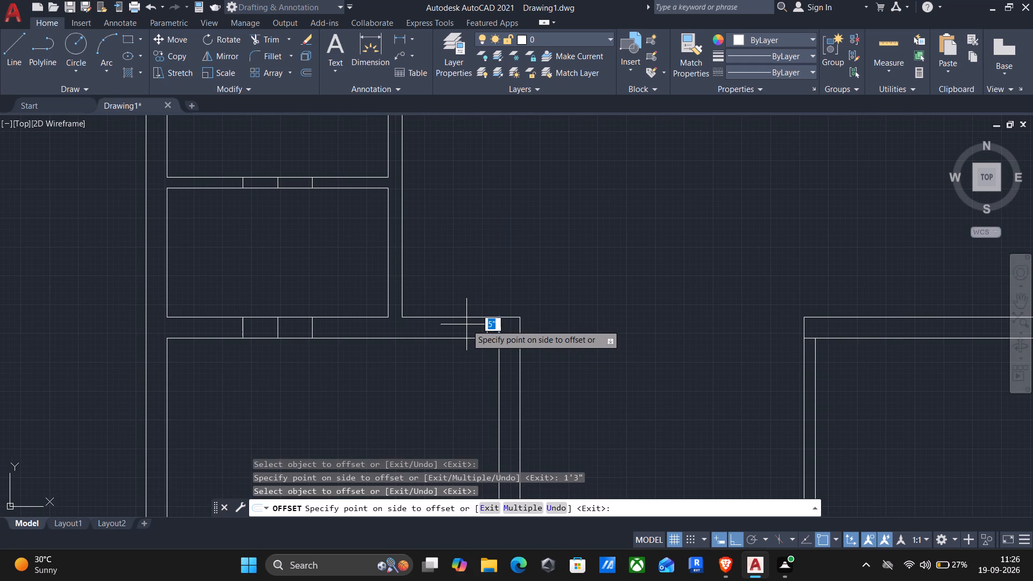
type("3'")
key("Return")
In the wall between the entrance passage and the room to its right, offset the short top cross line 4' down.
scroll(441, 334, "down", 2)
middle_click_drag(413, 357, 348, 261)
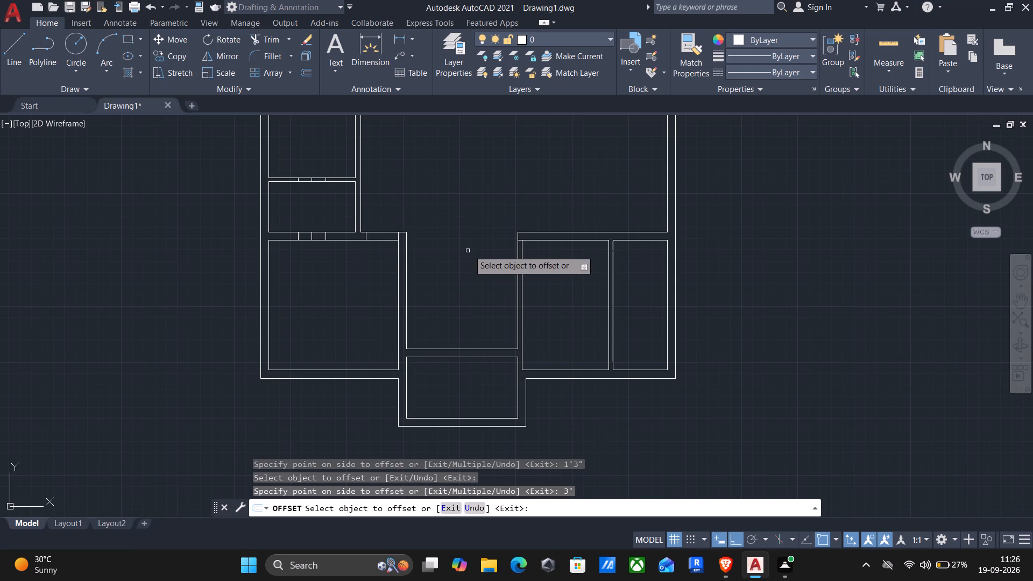
scroll(525, 247, "up", 2)
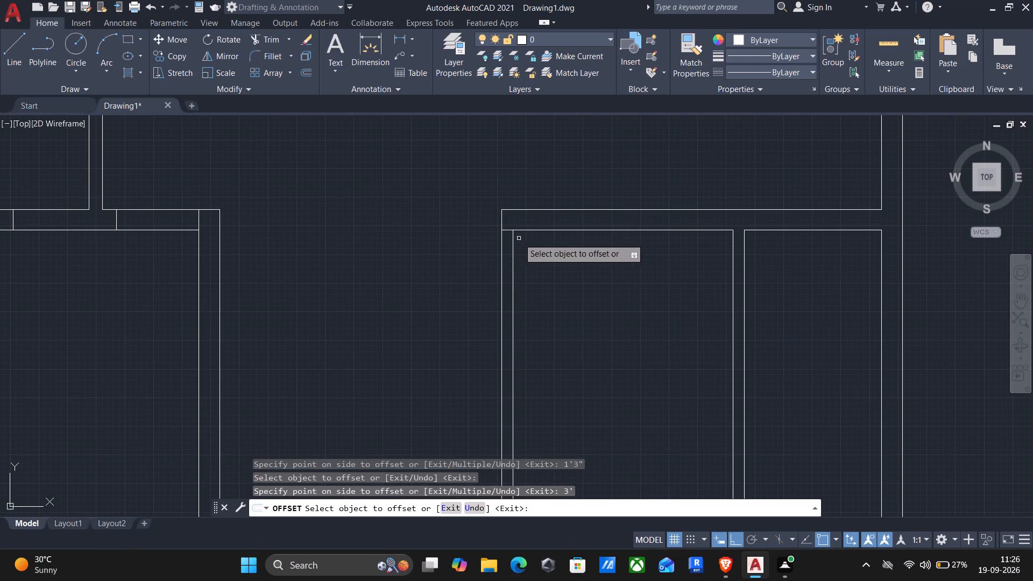
left_click(506, 229)
type("4'")
key("Return")
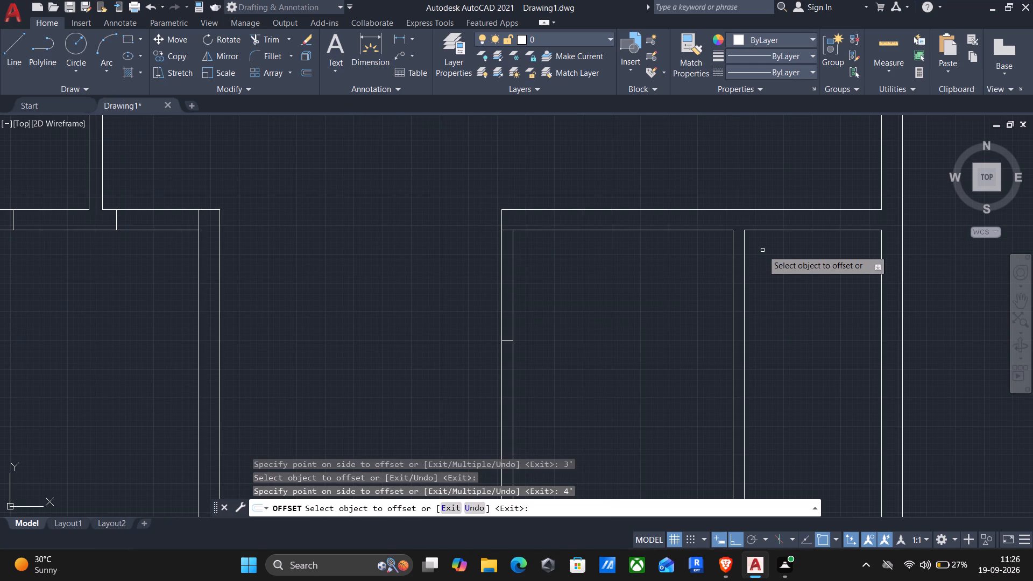
key("Escape")
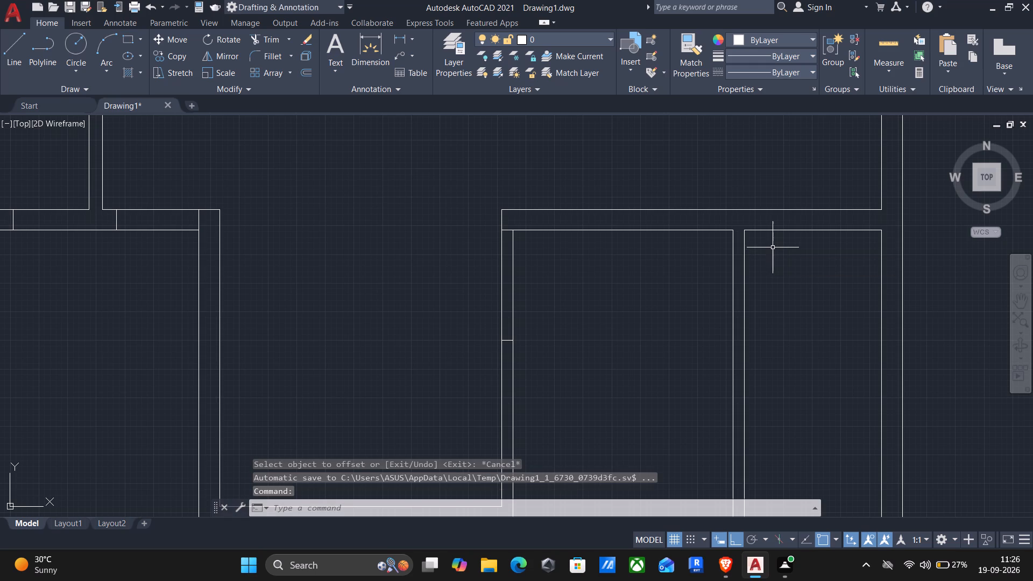
Draw a short horizontal line between the upper inner corners of the two bottom-right rooms, across the wall separating them.
key("l")
key("Return")
scroll(747, 219, "up", 3)
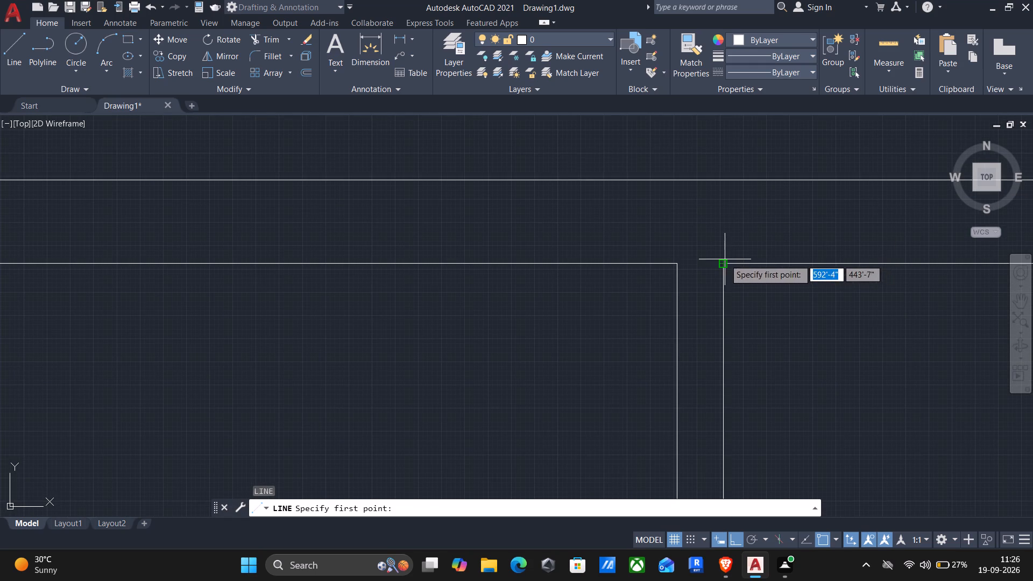
left_click(724, 259)
left_click(677, 263)
key("Return")
In the wall between the two bottom-right rooms, offset the top cross line 2" down, and offset that copy 2'6" down.
key("o")
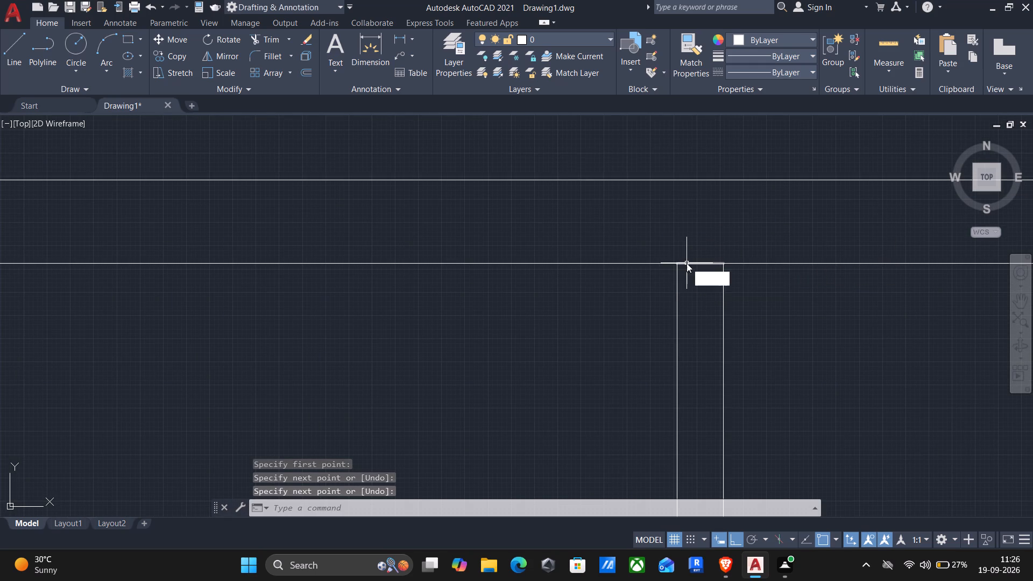
key("Return")
left_click(695, 263)
left_click(699, 297)
left_click(711, 264)
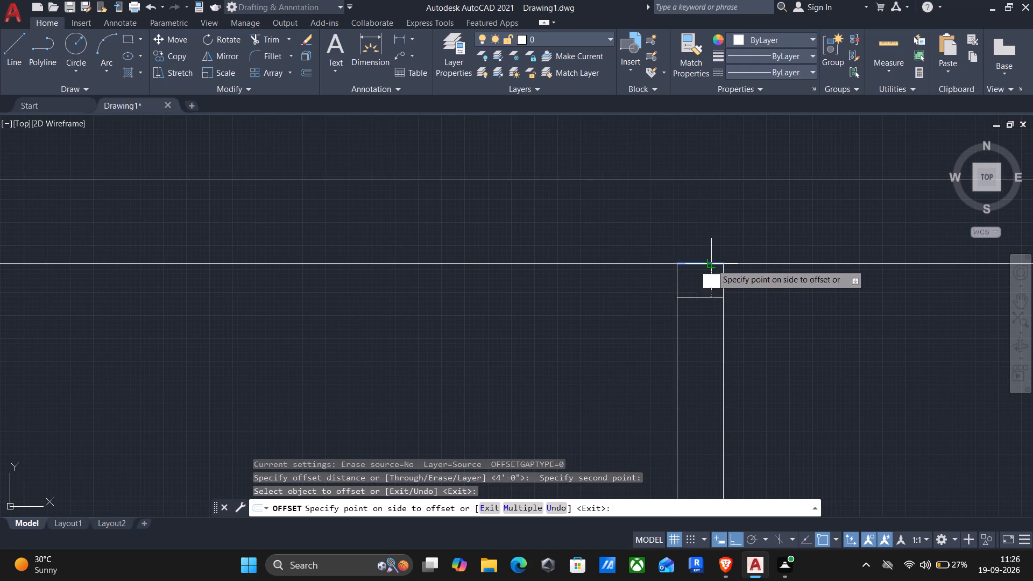
type("2\"")
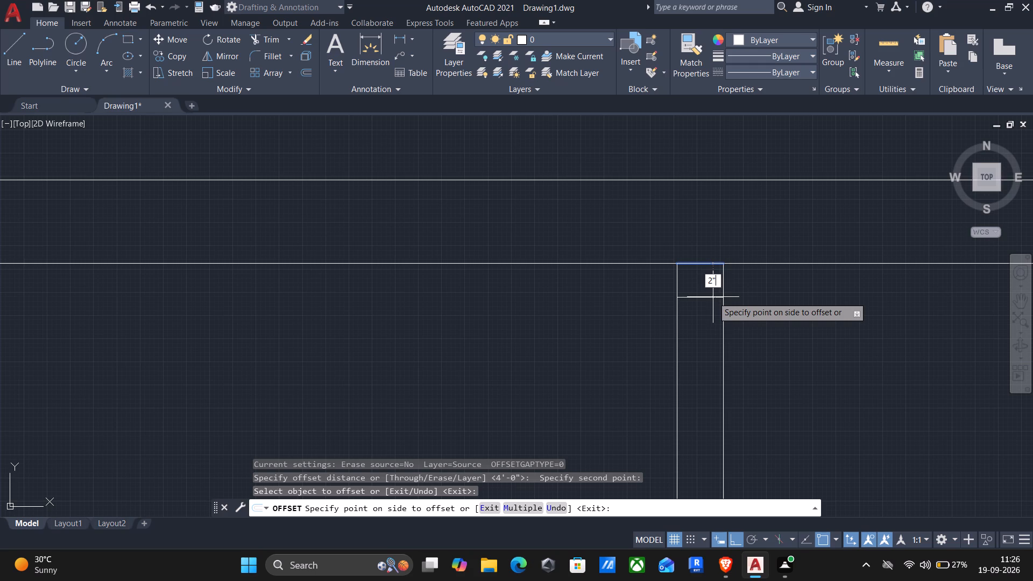
key("Return")
left_click(707, 284)
type("2'6")
key("shift+quotedbl")
key("Return")
scroll(662, 336, "down", 1)
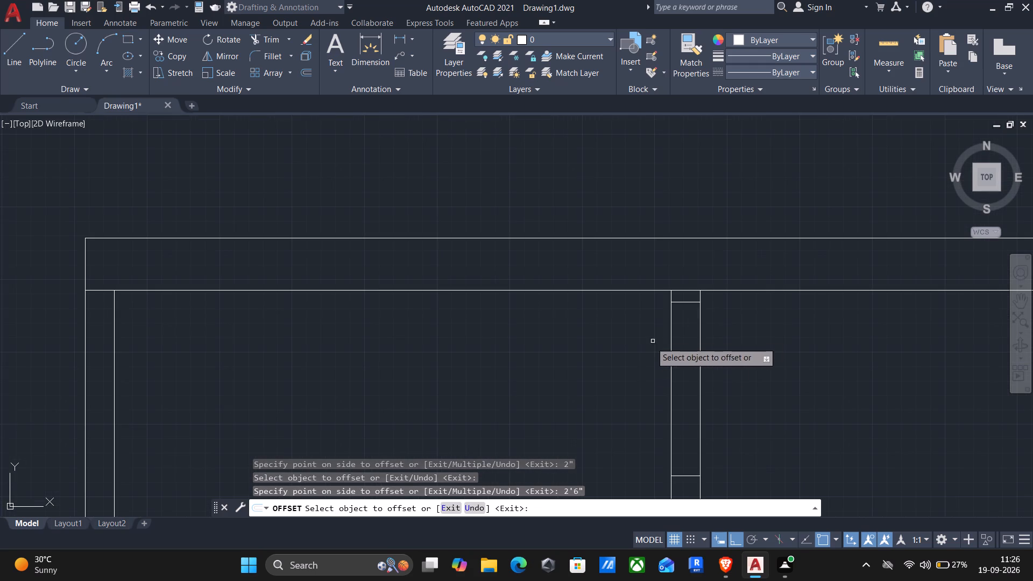
scroll(568, 290, "down", 2)
middle_click(548, 380)
scroll(521, 293, "down", 2)
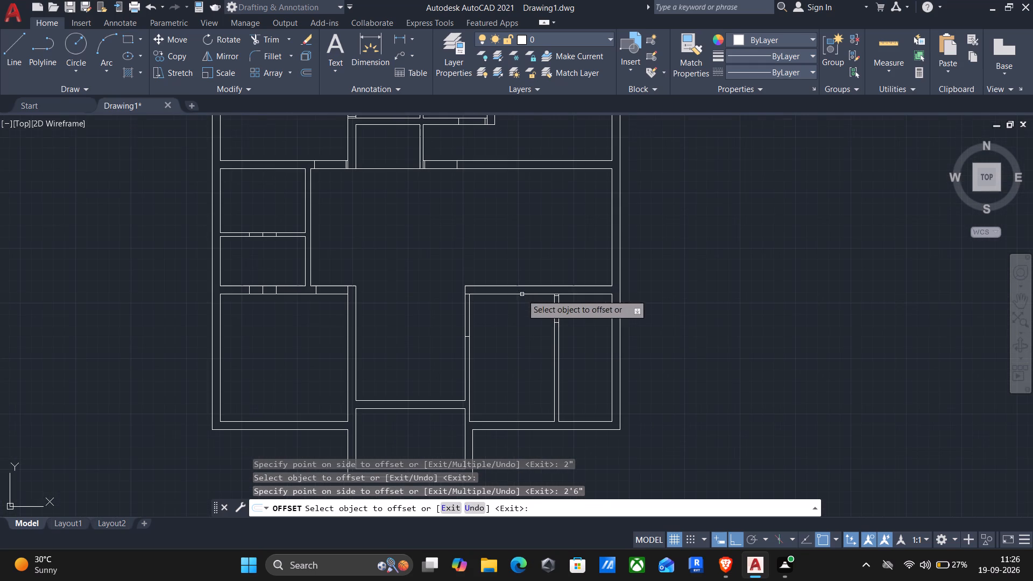
key("Escape")
Trim both wall lines across the 2'6" opening between the two bottom-right rooms, plus the short line capping the wall's top end.
type("tr")
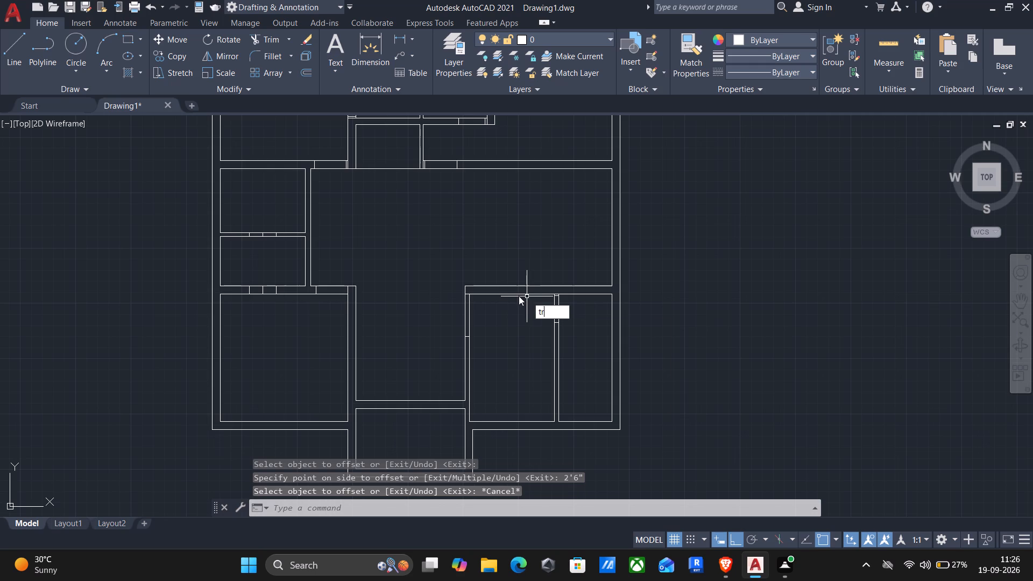
key("Return")
scroll(537, 301, "up", 2)
left_click_drag(591, 311, 555, 315)
scroll(584, 280, "up", 3)
left_click_drag(565, 295, 568, 266)
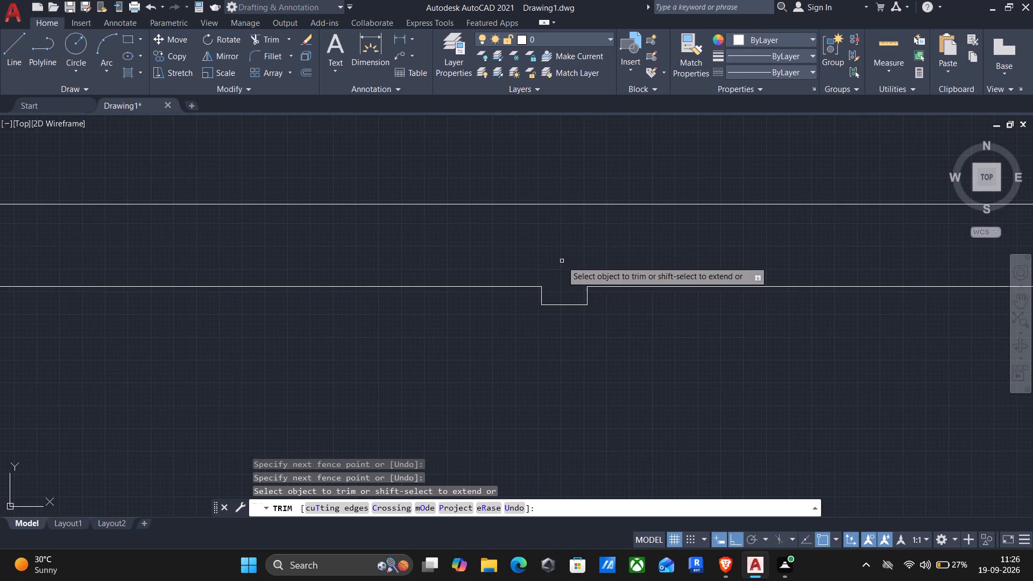
Trim both wall lines across the door opening between the entrance passage and the room to its right.
scroll(549, 264, "down", 4)
scroll(364, 311, "up", 2)
left_click_drag(463, 287, 520, 283)
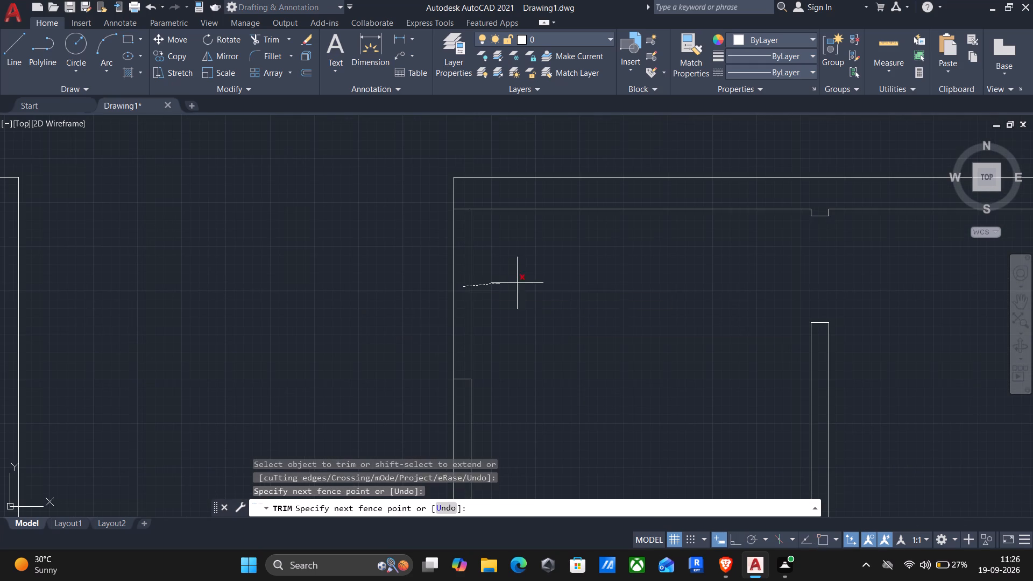
left_click_drag(520, 283, 523, 282)
left_click_drag(454, 282, 403, 292)
left_click_drag(440, 290, 462, 292)
scroll(484, 291, "down", 3)
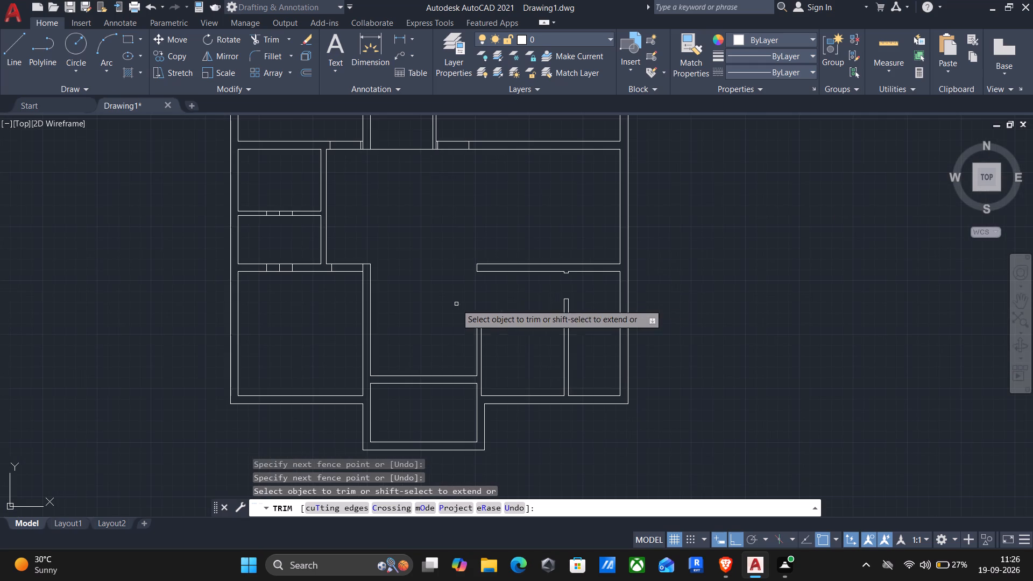
Trim open both door openings in the bottom-left room's top wall, including the middle cross line in the opening to the small room.
scroll(292, 267, "up", 2)
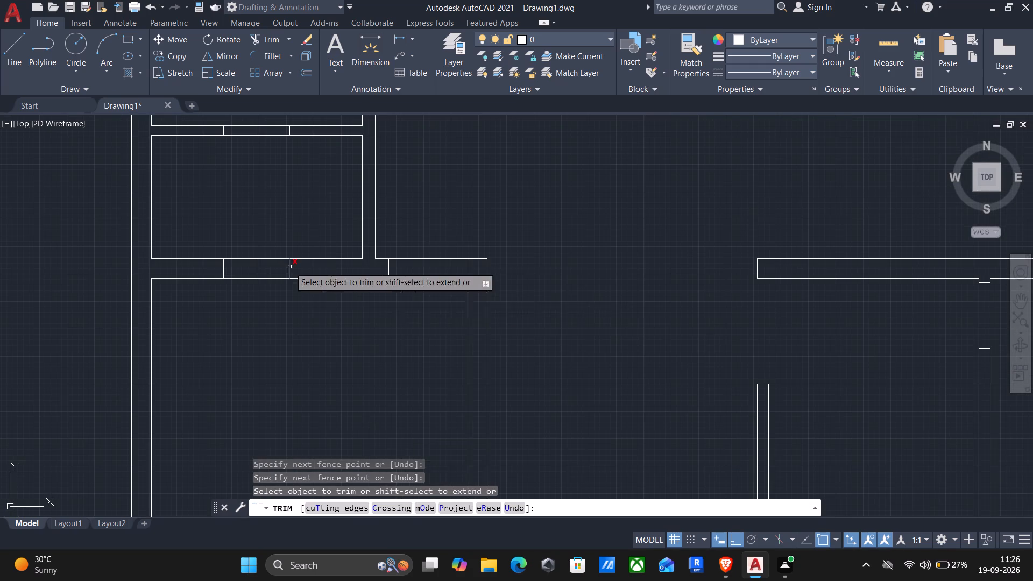
left_click_drag(421, 299, 444, 212)
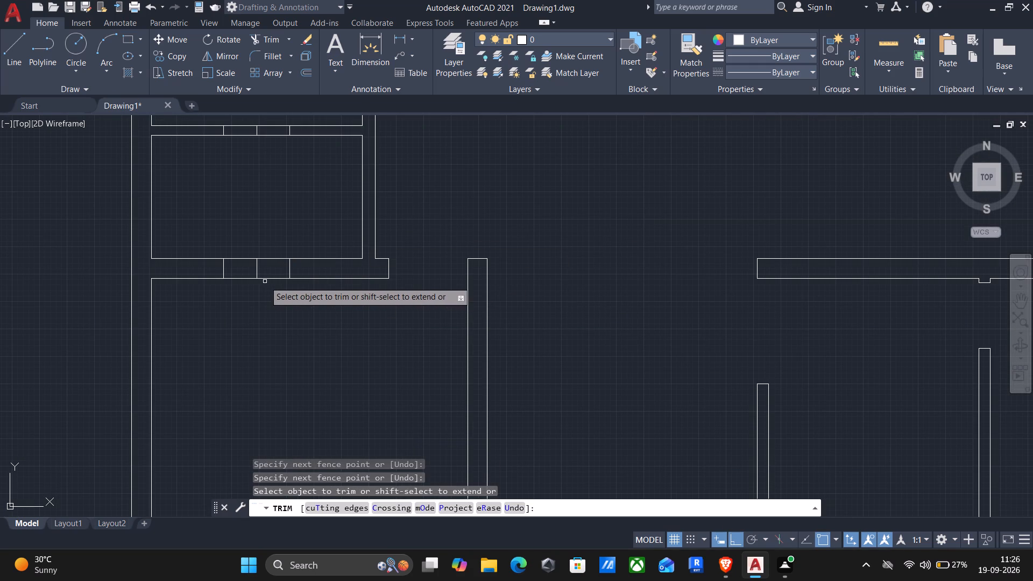
scroll(265, 281, "up", 2)
left_click_drag(253, 199, 277, 316)
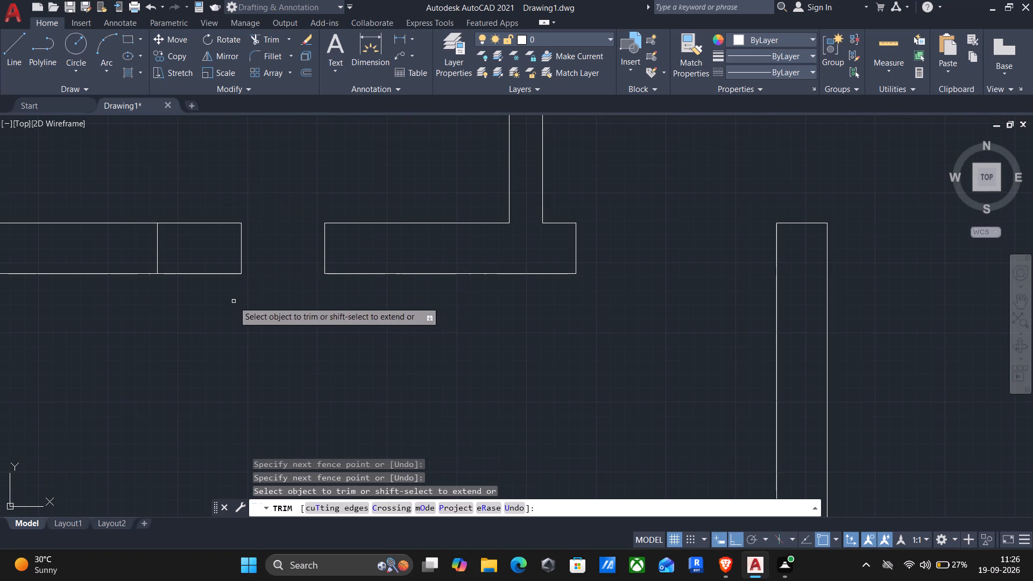
left_click_drag(222, 294, 252, 244)
scroll(249, 246, "down", 2)
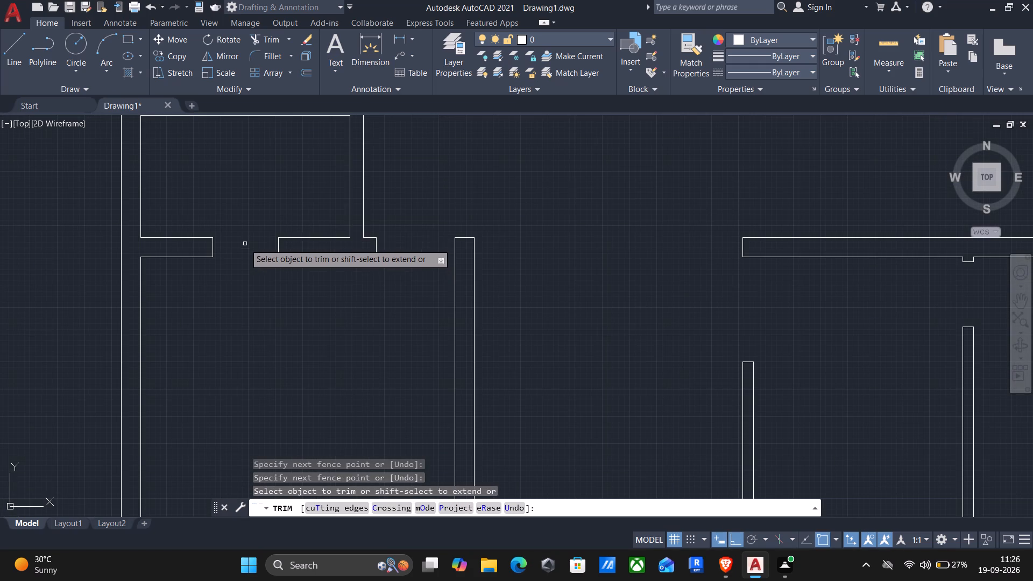
middle_click(248, 281)
middle_click_drag(192, 341, 189, 369)
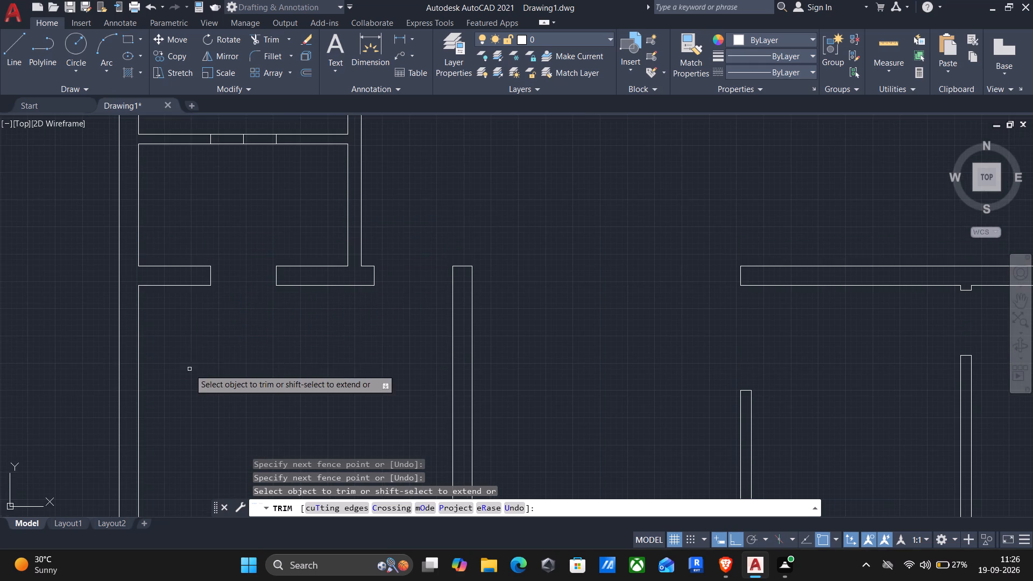
Trim both wall lines and the middle cross line to open the doorway between the two small left-side rooms.
scroll(197, 329, "down", 2)
scroll(207, 242, "up", 3)
left_click_drag(209, 242, 229, 290)
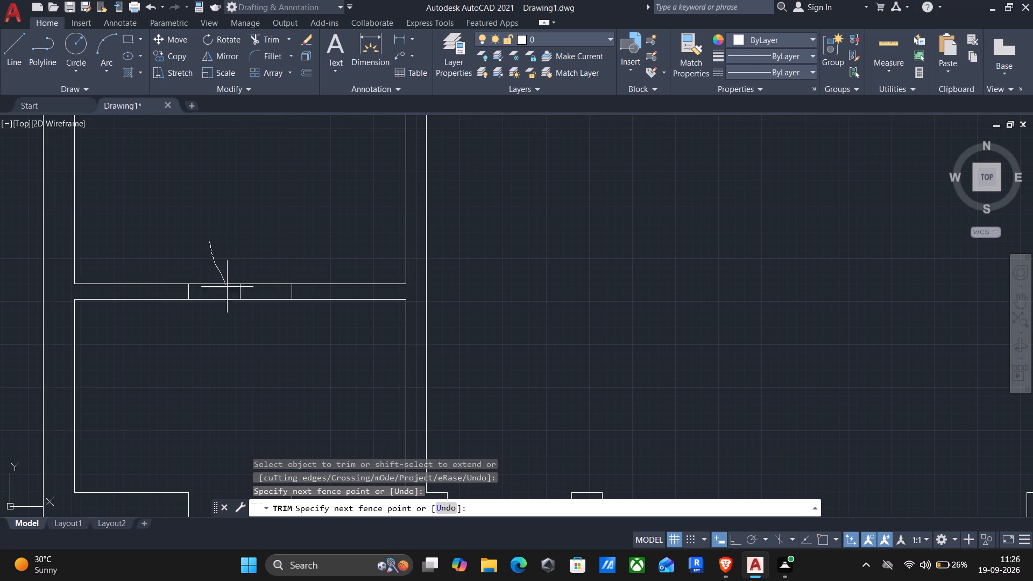
left_click_drag(229, 290, 223, 286)
left_click_drag(244, 267, 253, 292)
left_click_drag(253, 292, 255, 306)
Trim open the doorway in the top-left room's bottom wall, plus the short line closing off its right jamb.
scroll(246, 307, "down", 2)
scroll(345, 195, "up", 2)
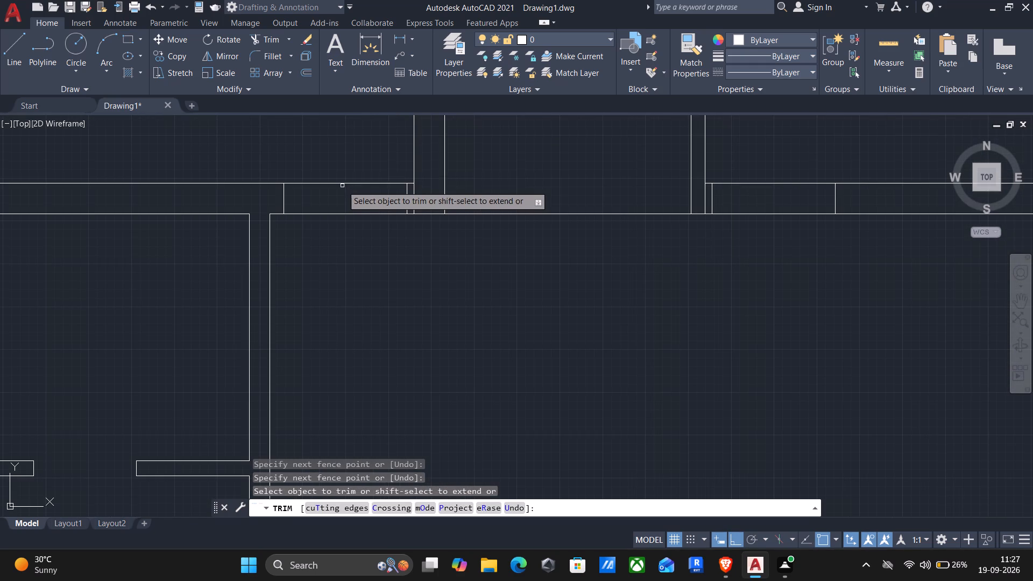
left_click_drag(339, 161, 334, 259)
scroll(429, 185, "up", 2)
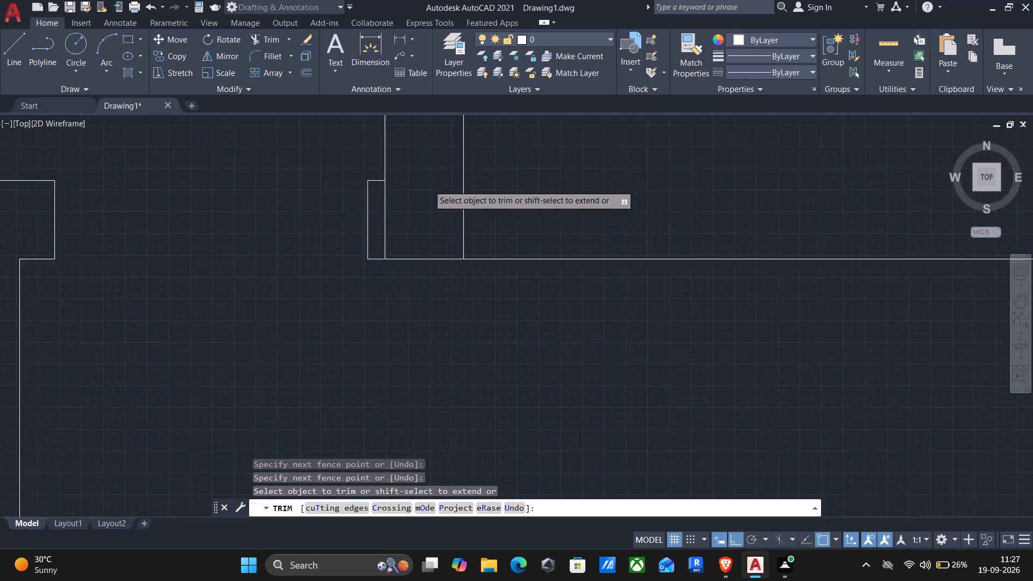
scroll(428, 185, "up", 1)
left_click_drag(344, 235, 367, 219)
scroll(367, 219, "down", 4)
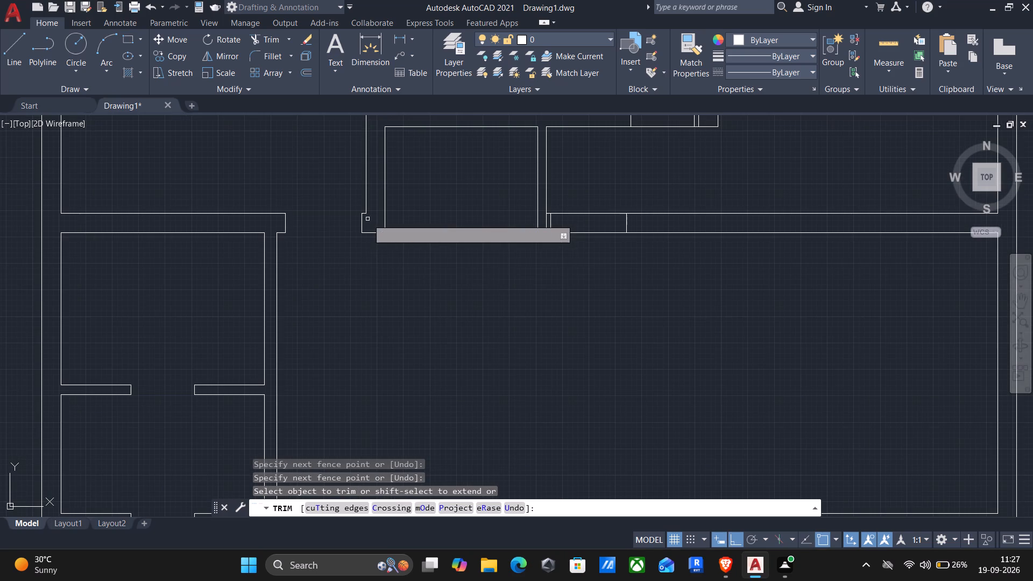
Trim open the doorway in the top-left room's right wall, plus the short line across the wall just below it.
scroll(416, 288, "down", 2)
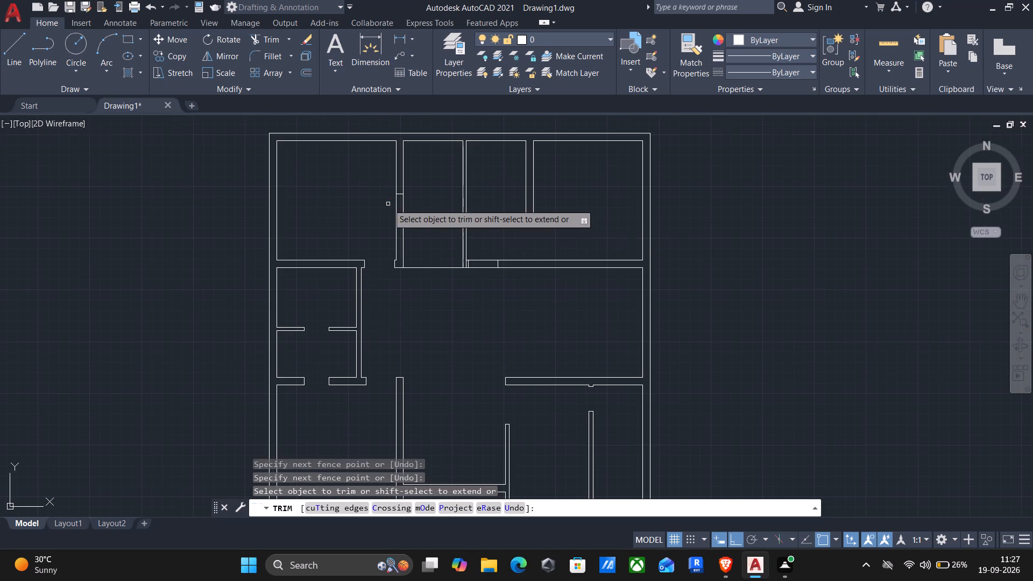
scroll(388, 204, "up", 3)
left_click_drag(466, 224, 345, 222)
scroll(404, 273, "up", 3)
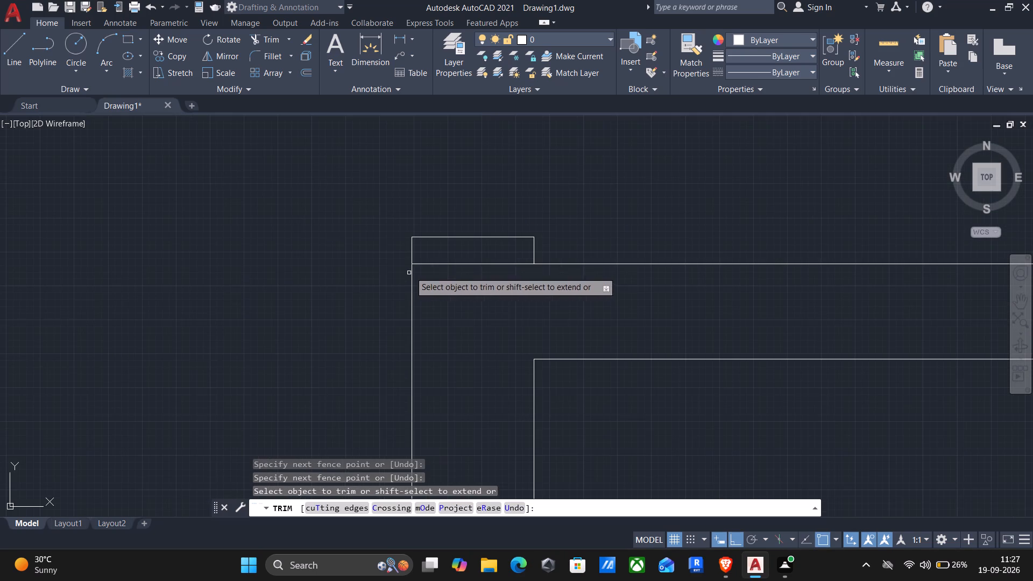
left_click(438, 268)
left_click(437, 257)
scroll(437, 257, "down", 5)
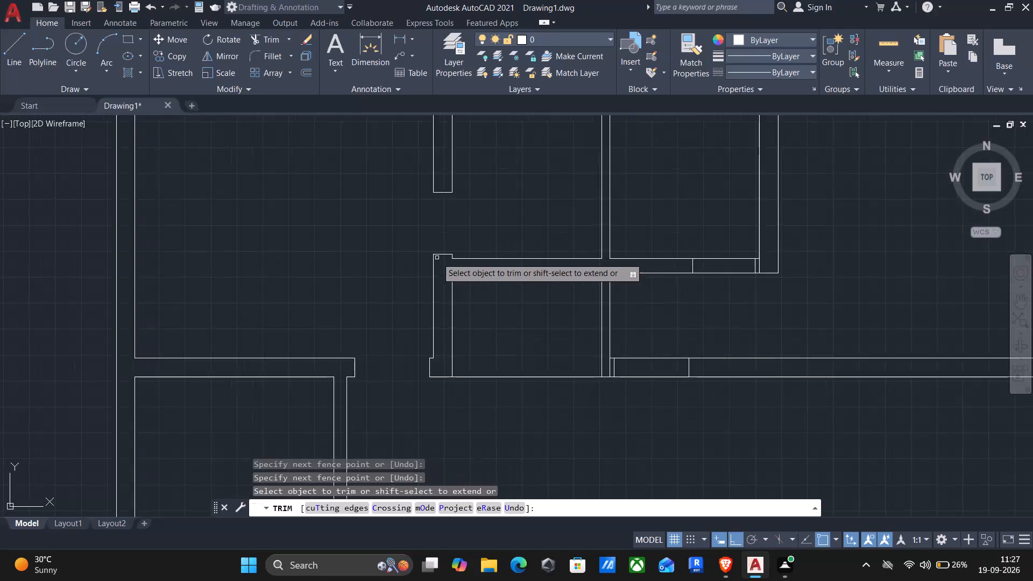
Trim open the hall doorway just right of the small central room, plus the short line closing off its left jamb.
scroll(561, 282, "up", 2)
left_click_drag(566, 325, 540, 429)
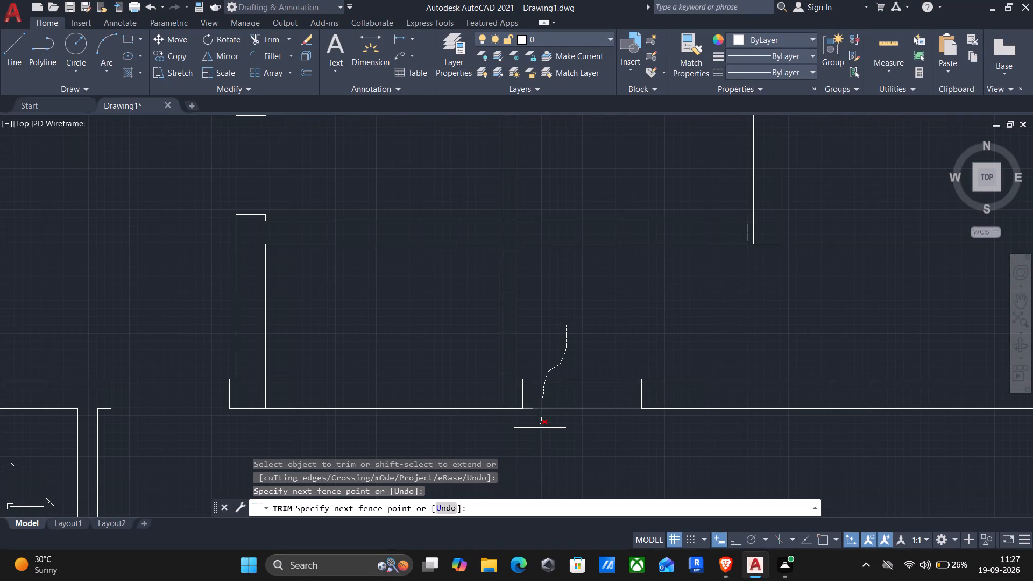
left_click_drag(540, 429, 541, 432)
scroll(521, 398, "up", 3)
left_click_drag(506, 391, 486, 391)
Trim open the doorway in the bottom wall of the upper middle-right room, plus the short line closing off its right jamb.
scroll(486, 391, "down", 4)
scroll(600, 280, "up", 3)
left_click_drag(606, 262, 618, 374)
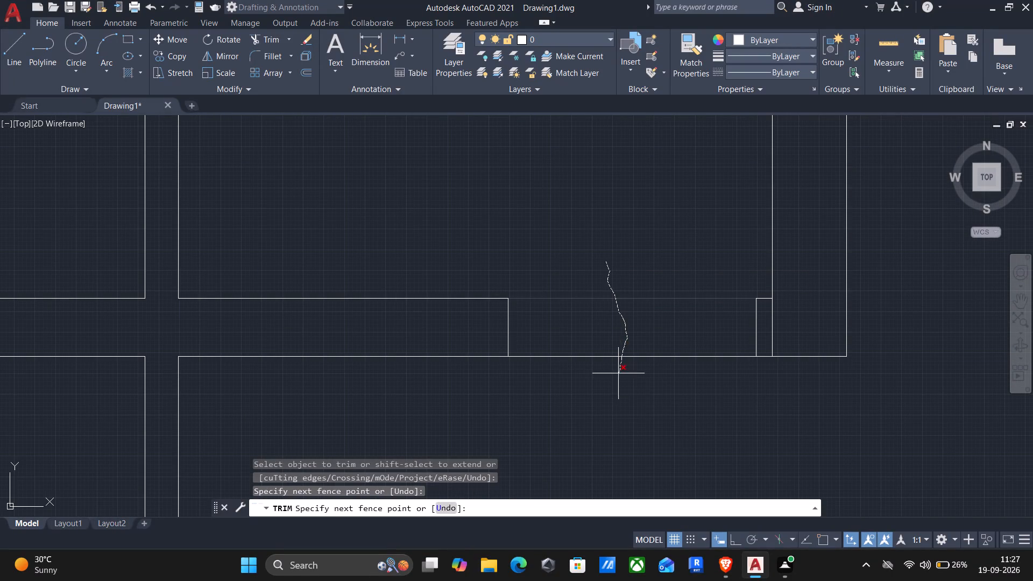
left_click_drag(618, 374, 616, 380)
left_click(775, 333)
left_click(765, 330)
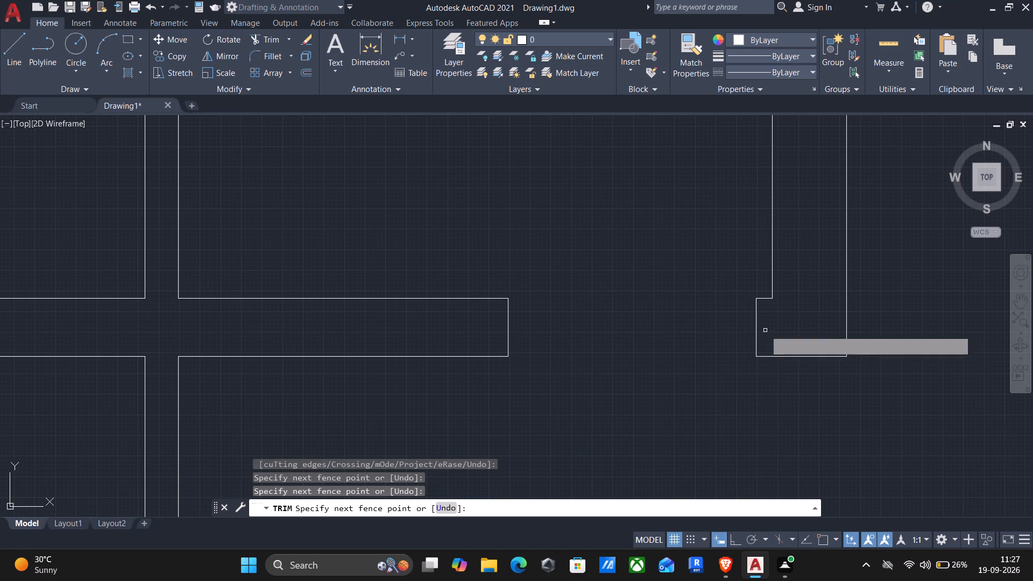
Trim the stray wall line end projecting past the left jamb of the hall doorway beside the small central room.
scroll(741, 338, "down", 4)
scroll(639, 406, "up", 4)
scroll(730, 426, "up", 2)
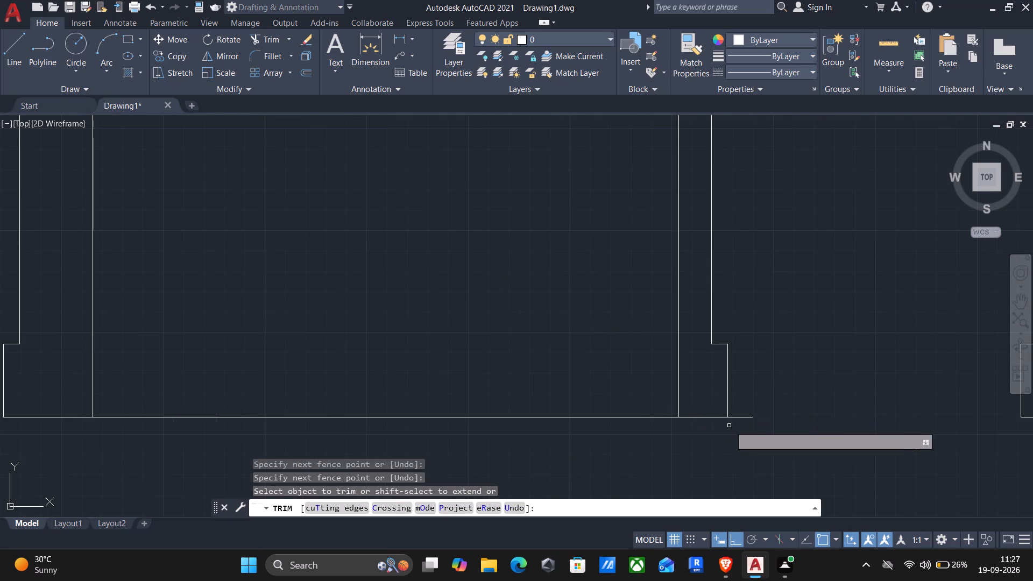
left_click_drag(731, 406, 735, 376)
scroll(735, 375, "down", 4)
scroll(590, 432, "up", 1)
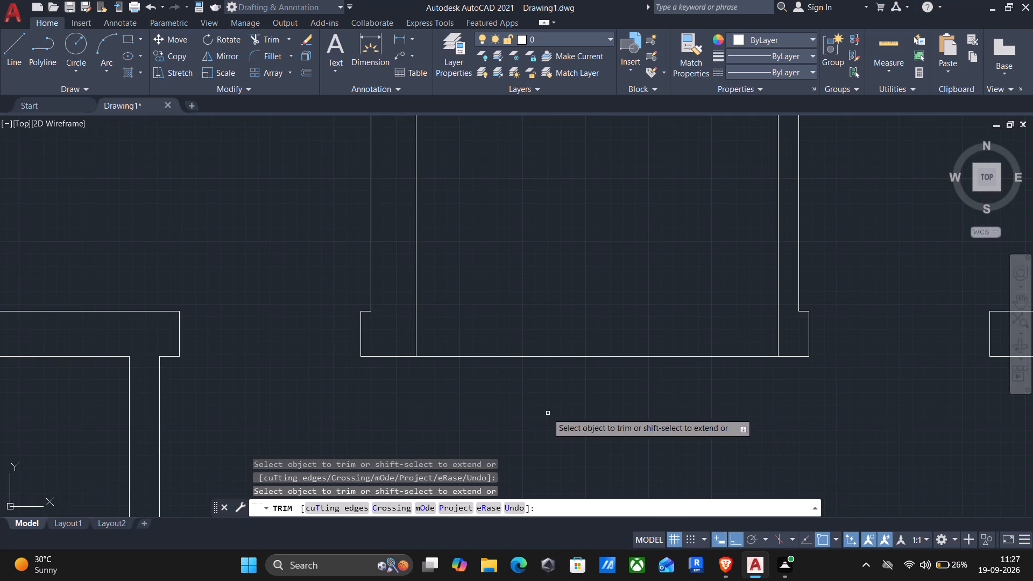
Review the door openings across the whole floor plan and finish trimming.
scroll(486, 389, "down", 2)
scroll(393, 359, "down", 1)
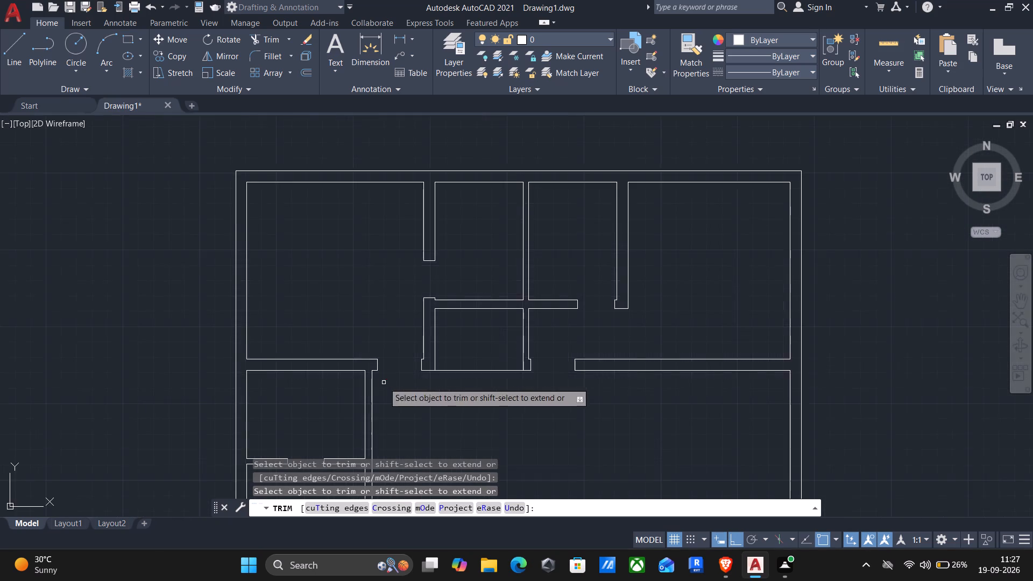
middle_click_drag(385, 384, 300, 299)
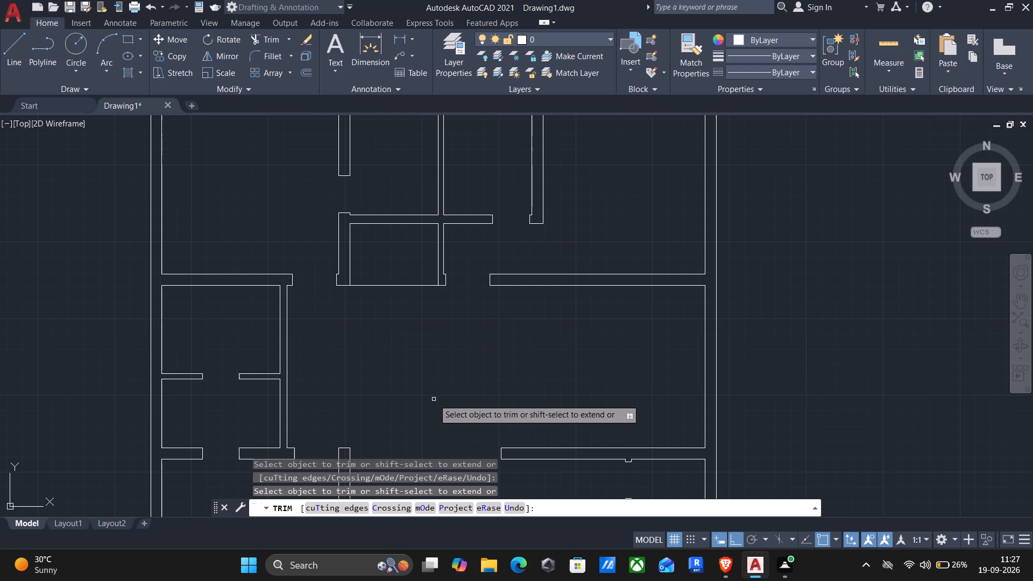
scroll(444, 338, "down", 1)
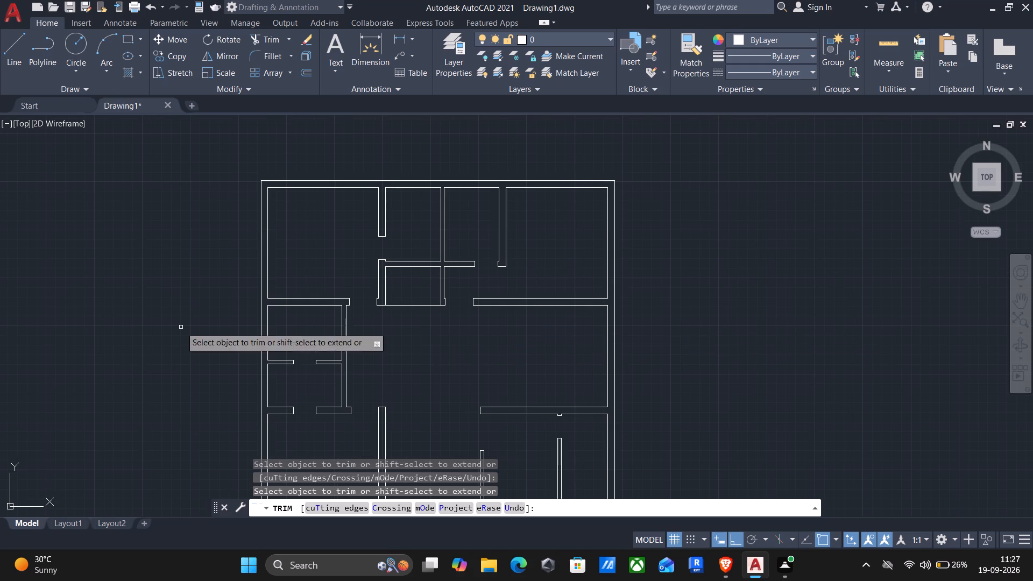
middle_click_drag(438, 353, 431, 240)
scroll(438, 353, "down", 1)
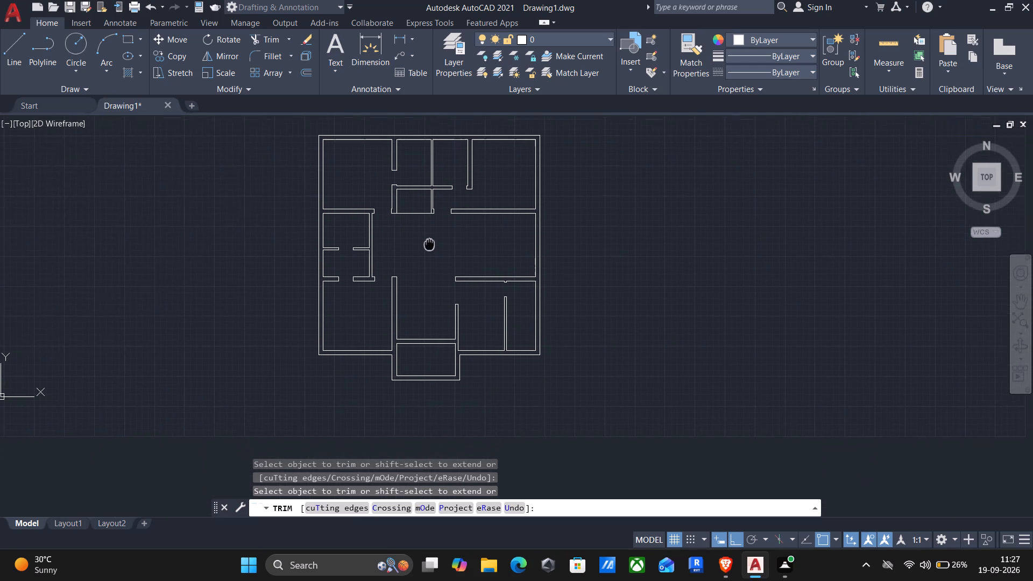
middle_click_drag(431, 240, 452, 212)
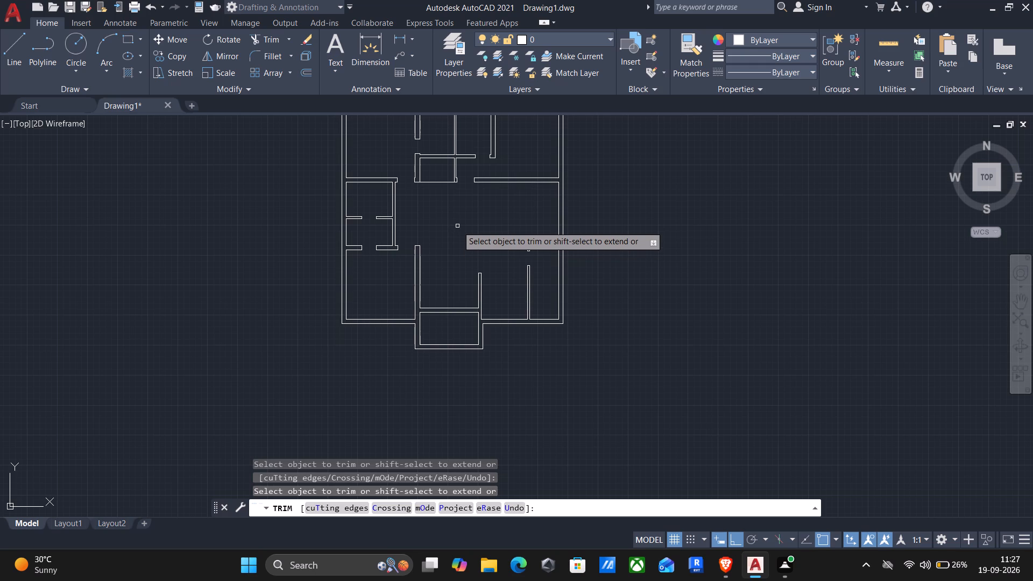
key("Escape")
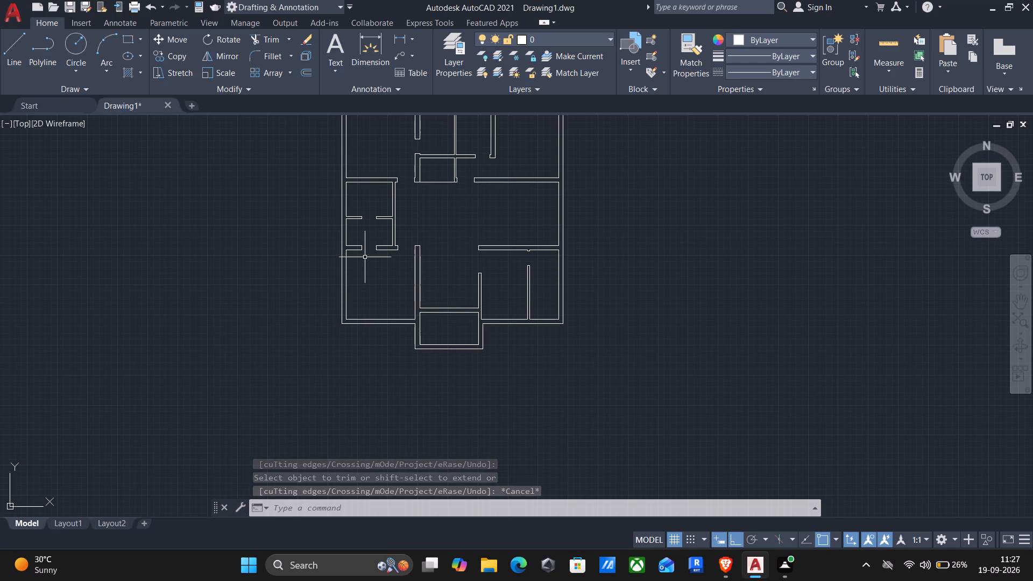
Draw a 2'6" vertical door line upward from the right jamb's lower corner in the opening between the two small left-side rooms.
scroll(379, 219, "up", 4)
key("l")
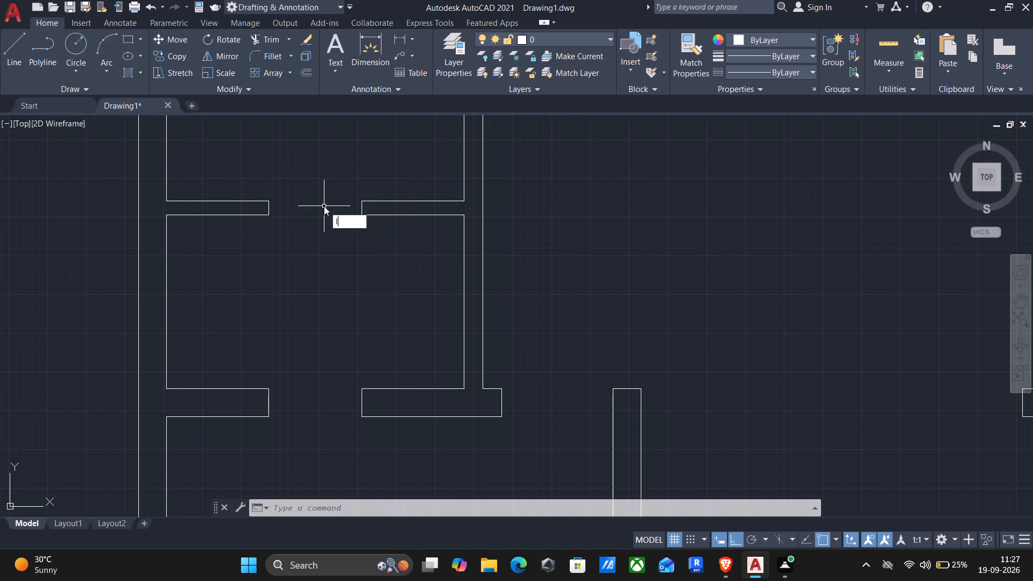
key("Return")
left_click(363, 215)
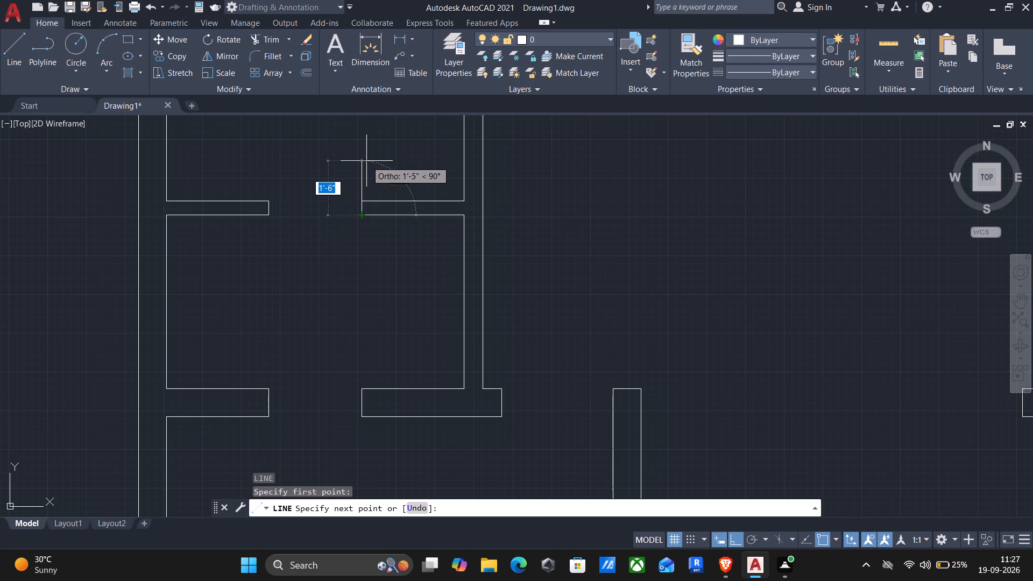
type("2'6\"")
key("Return")
scroll(366, 158, "down", 2)
key("Return")
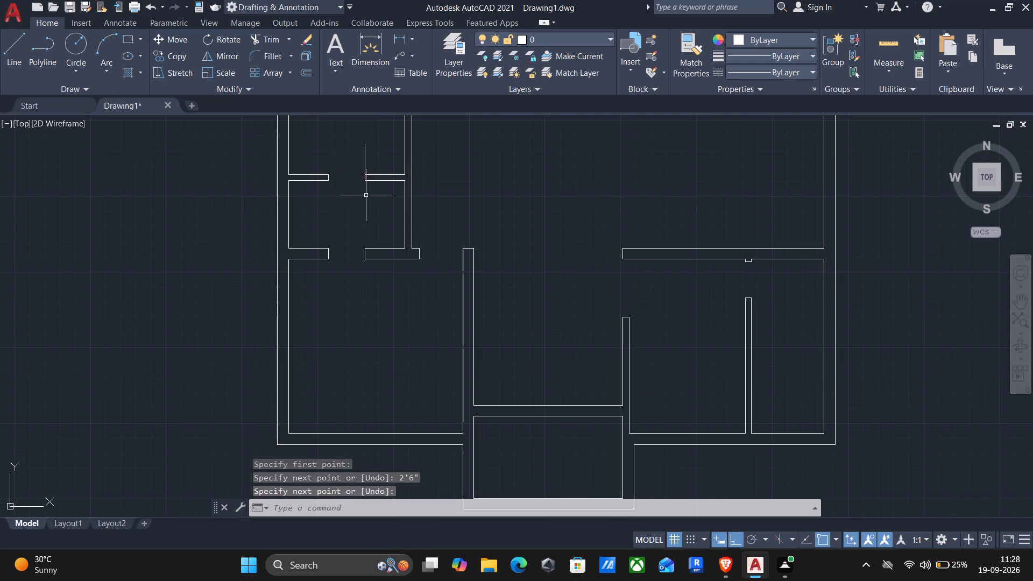
Draw a 3' vertical door line downward from the right jamb's upper corner at the bottom-left room's hall doorway.
scroll(464, 254, "up", 1)
key("Return")
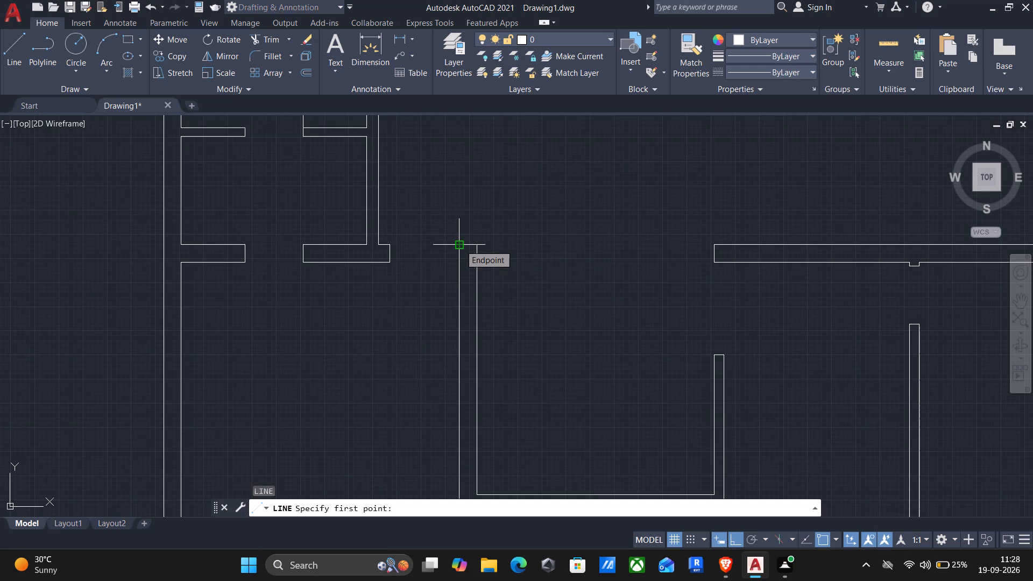
left_click(460, 245)
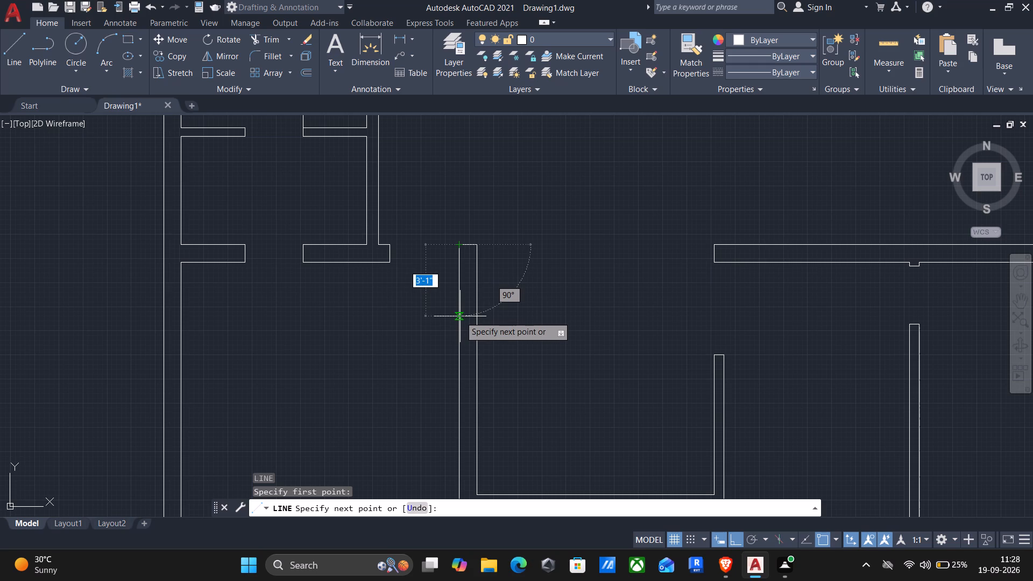
key("2")
key("BackSpace")
key("3")
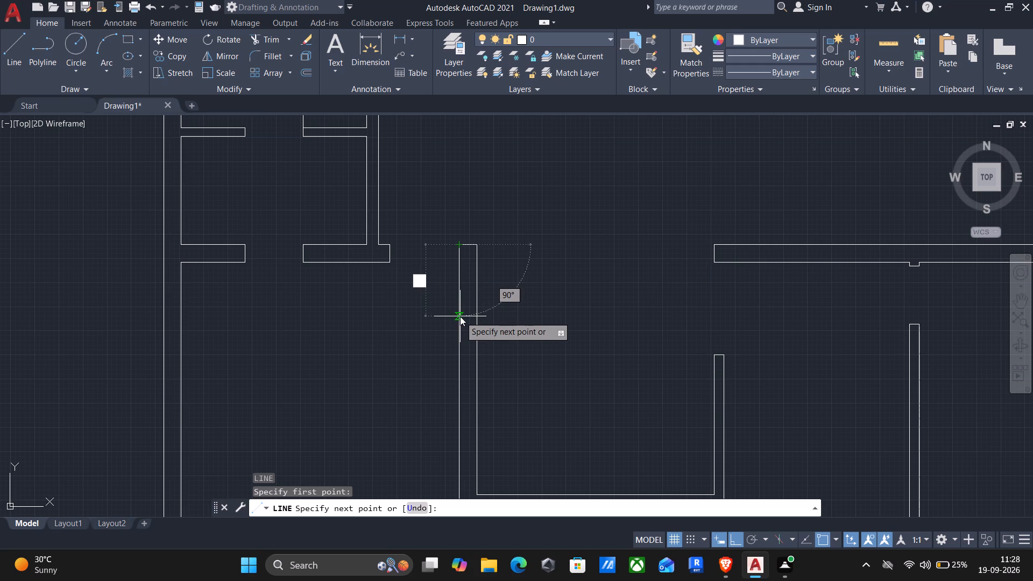
key("apostrophe")
key("Return")
key("Return")
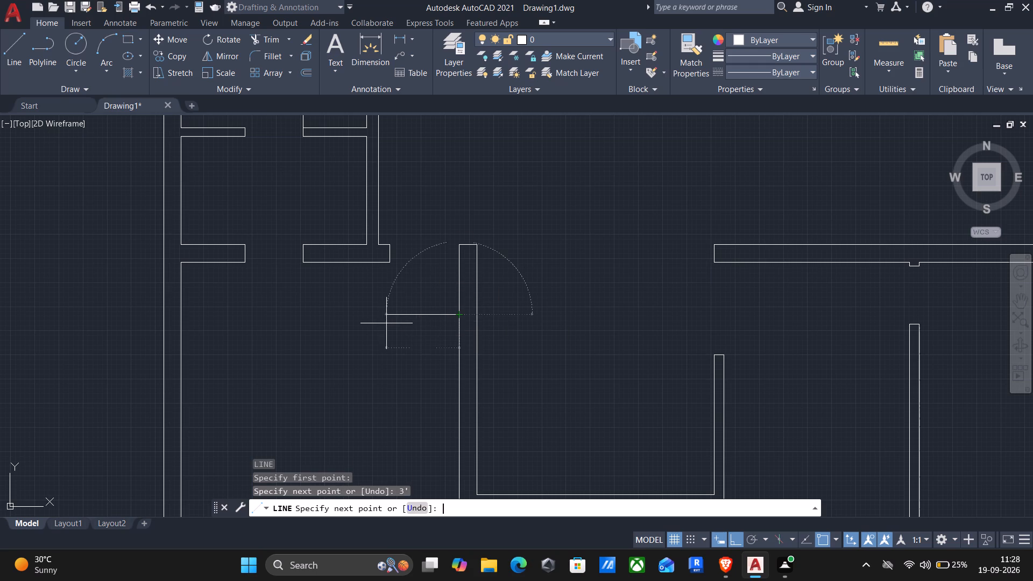
Draw a 2'6" horizontal door line rightward from the lower-left corner of the wall stub between the two bottom-right rooms.
scroll(471, 316, "down", 1)
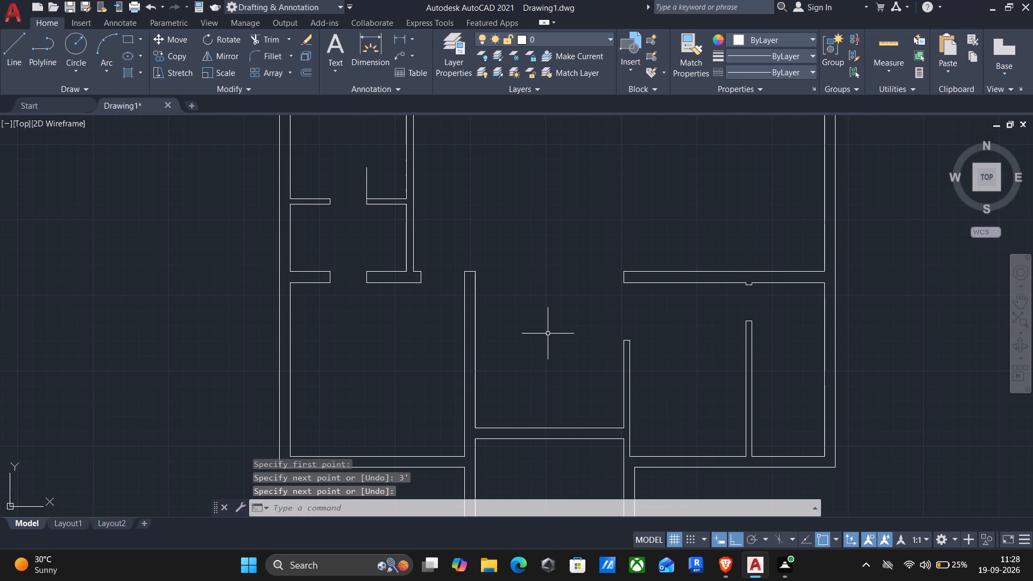
scroll(747, 293, "up", 2)
key("Return")
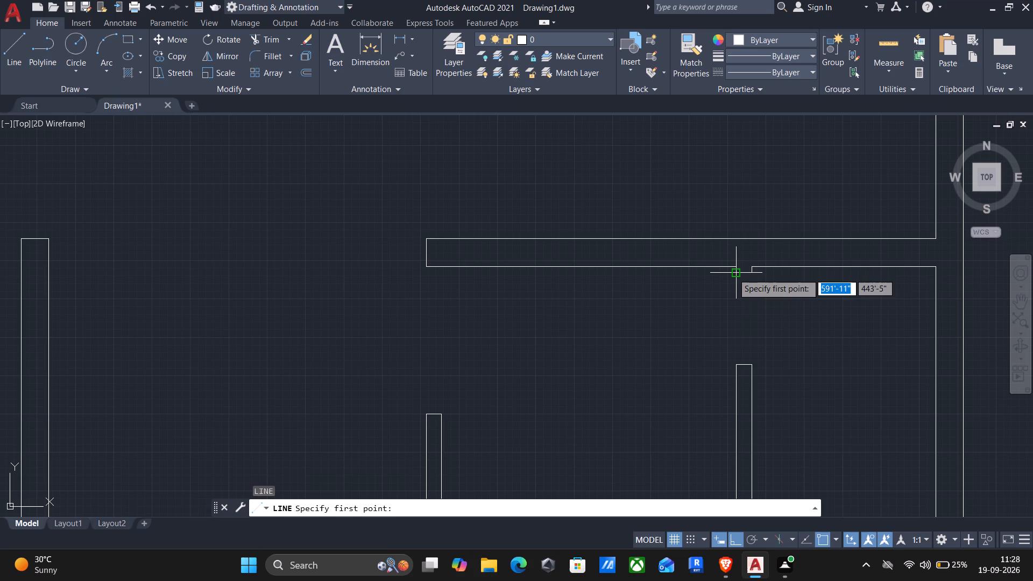
left_click(732, 273)
type("2'6\"")
key("Return")
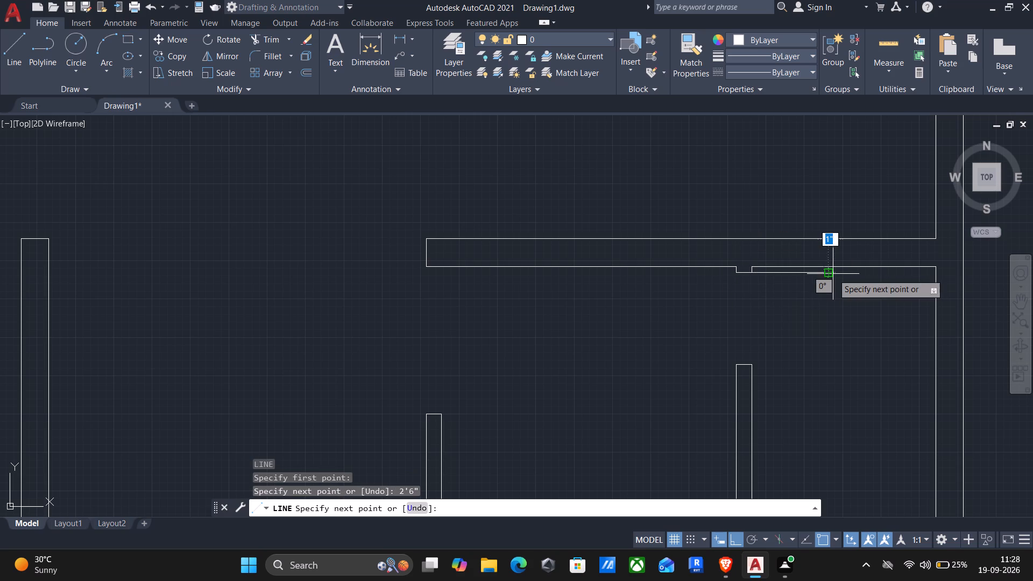
key("Return")
Draw a 3' vertical door line upward from the small central room's lower-left outer corner, at the top-left room's hall doorway.
scroll(658, 280, "down", 2)
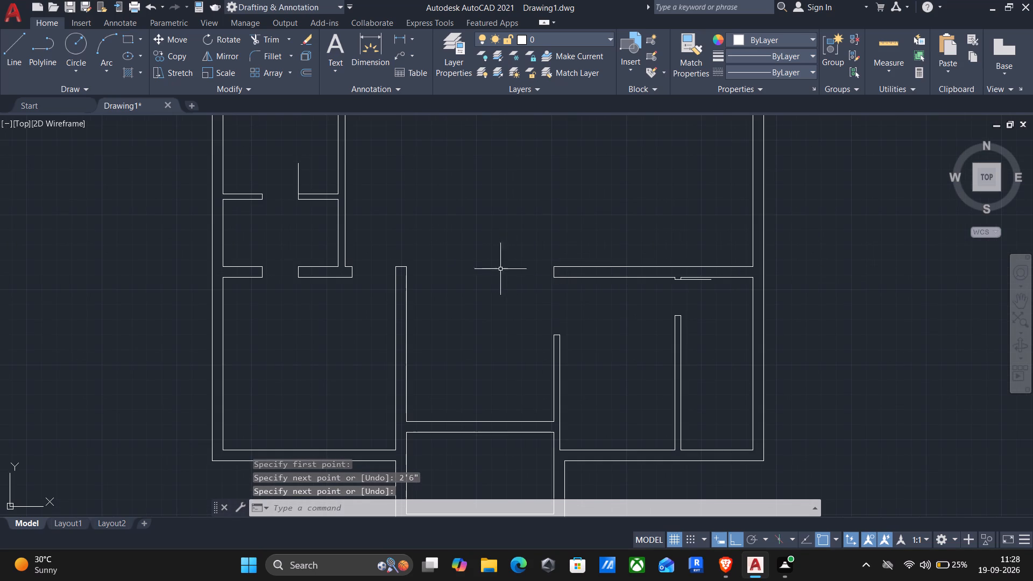
scroll(525, 266, "down", 1)
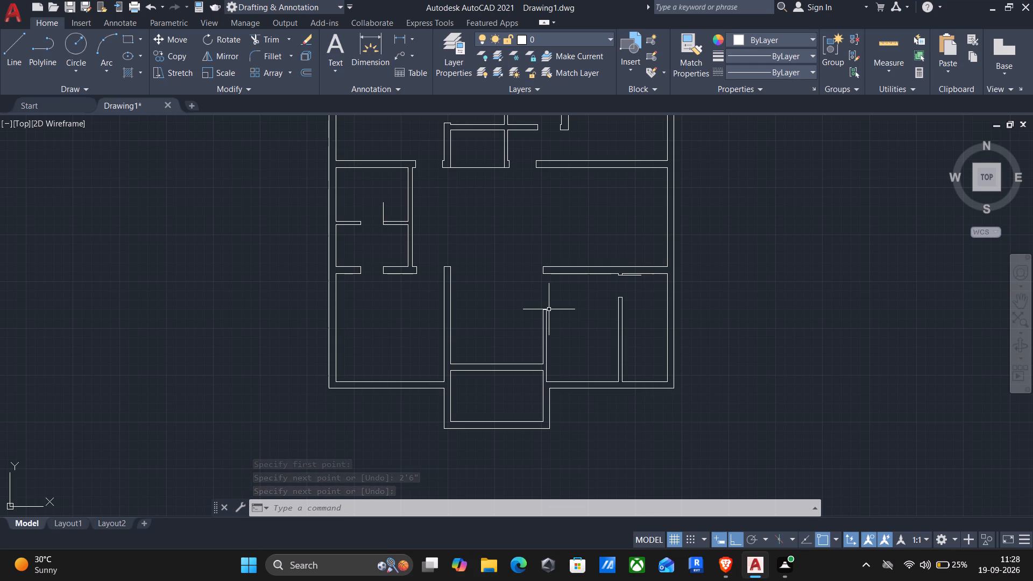
middle_click_drag(484, 252, 550, 371)
key("l")
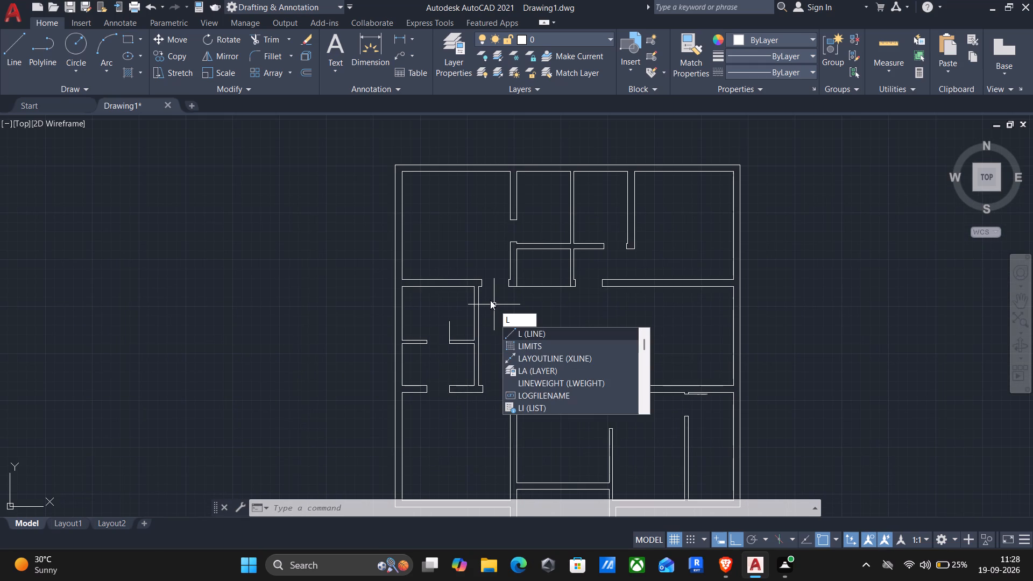
key("Return")
scroll(483, 297, "up", 3)
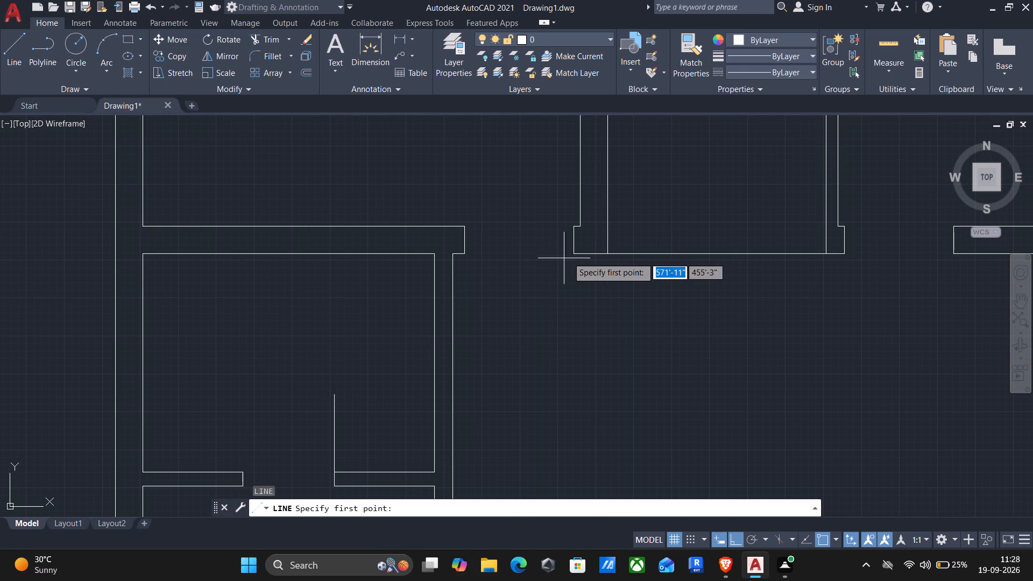
left_click(572, 256)
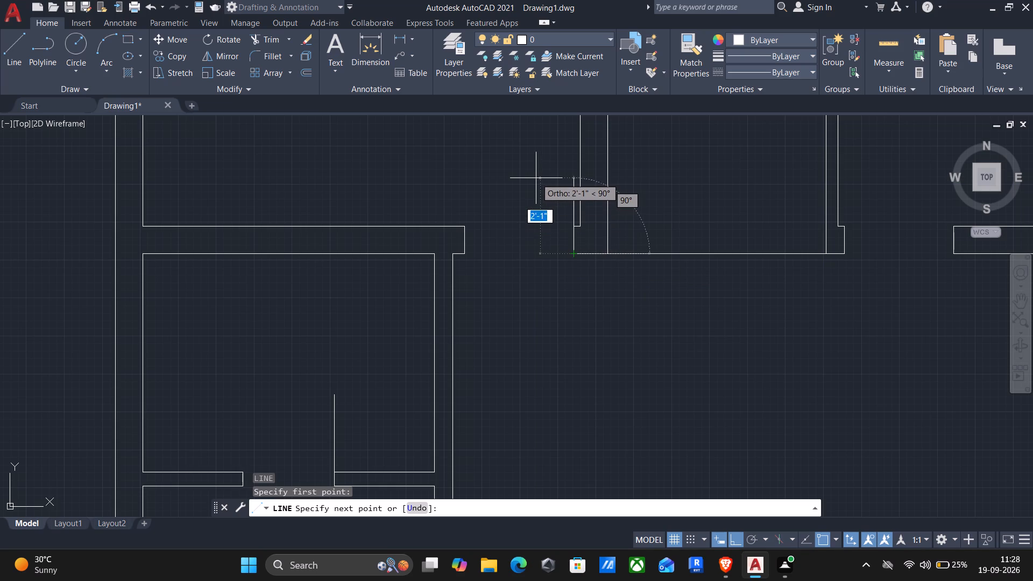
type("2'")
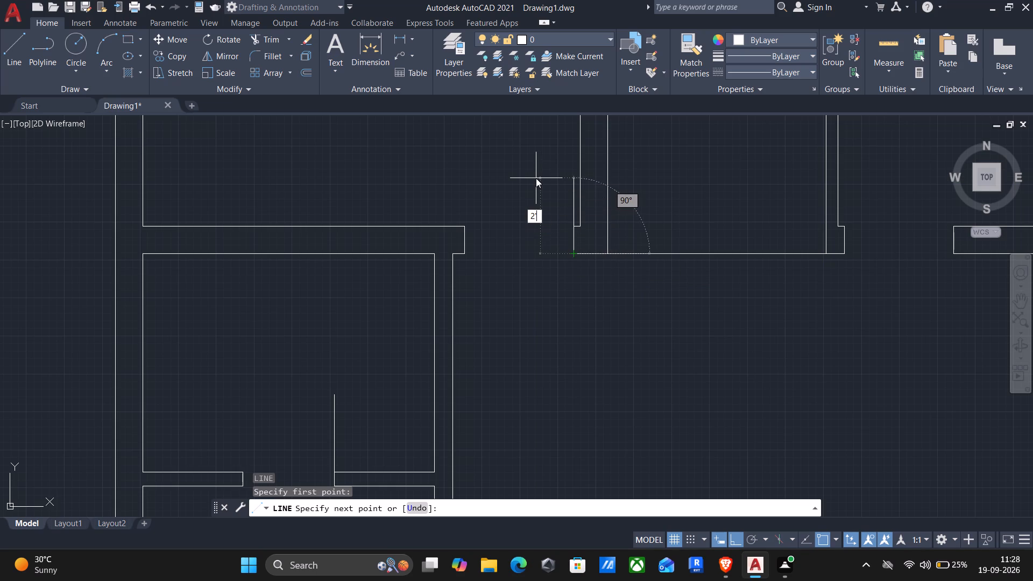
key("BackSpace")
key("BackSpace")
key("BackSpace")
type("3'")
key("Return")
key("Return")
Draw a 3' vertical door line upward from the small central room's lower-right outer corner, at the adjoining hall doorway.
scroll(536, 178, "down", 2)
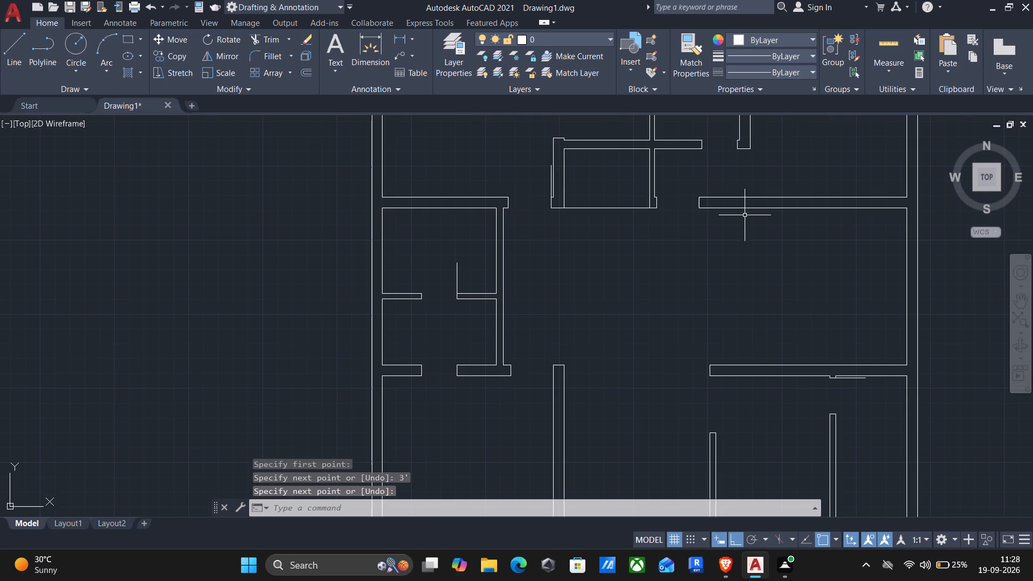
scroll(683, 205, "up", 3)
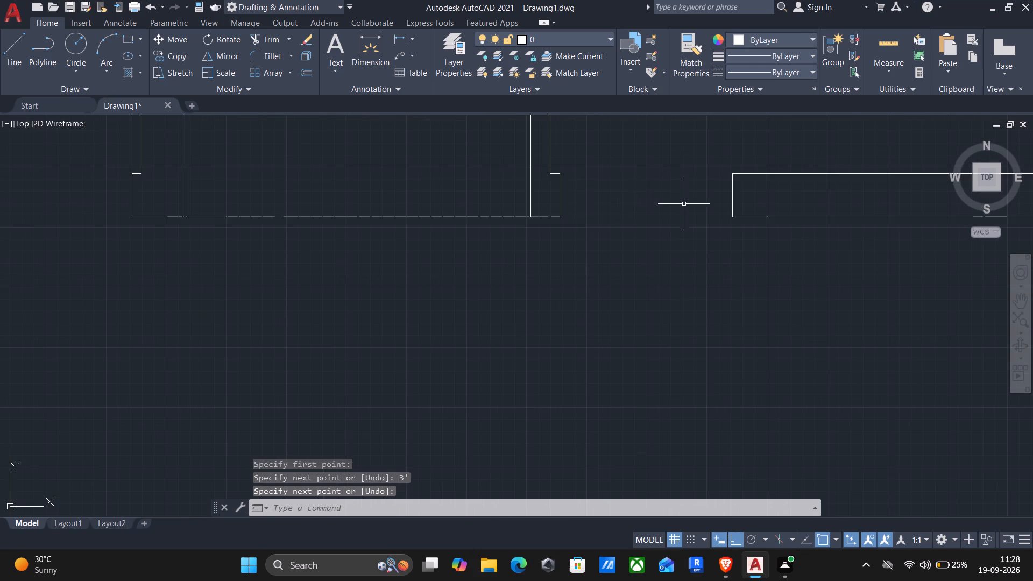
key("Return")
left_click(558, 216)
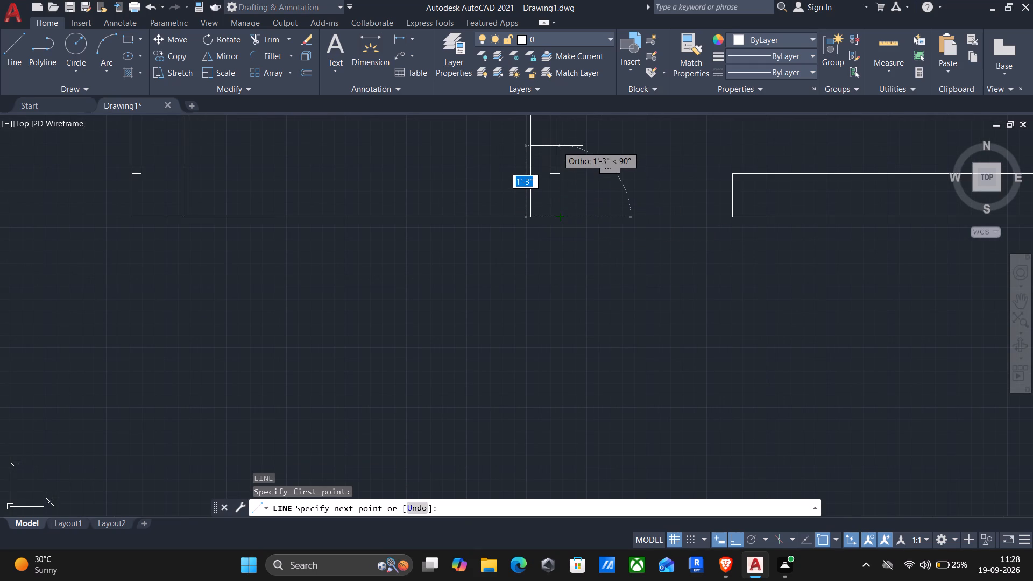
type("3'")
key("Return")
key("Return")
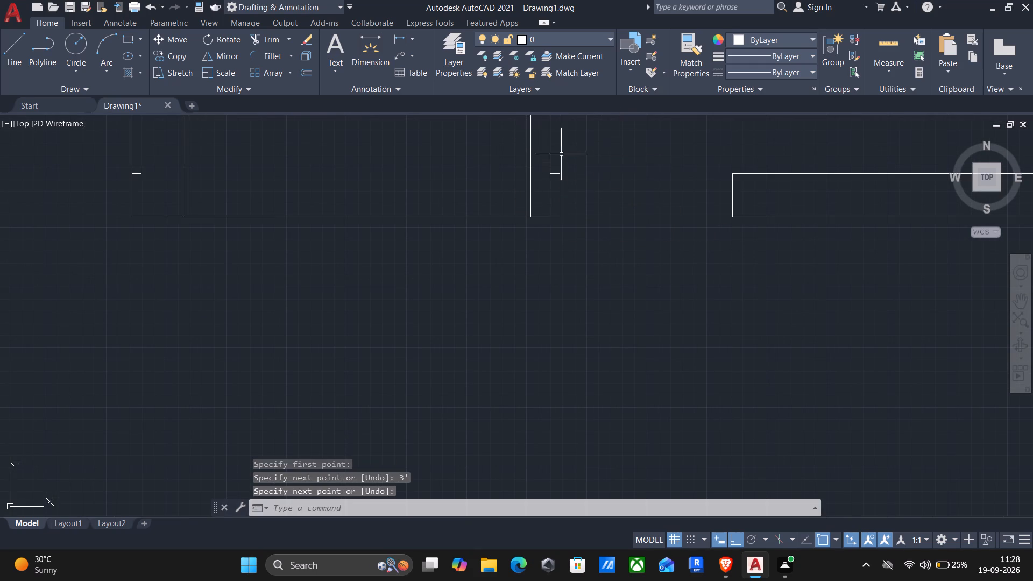
Draw a 2'6" vertical door line upward from the right jamb's lower-left corner at the opening northeast of the small central room.
scroll(563, 160, "down", 3)
scroll(567, 180, "up", 1)
middle_click_drag(581, 216, 584, 251)
middle_click_drag(595, 272, 588, 313)
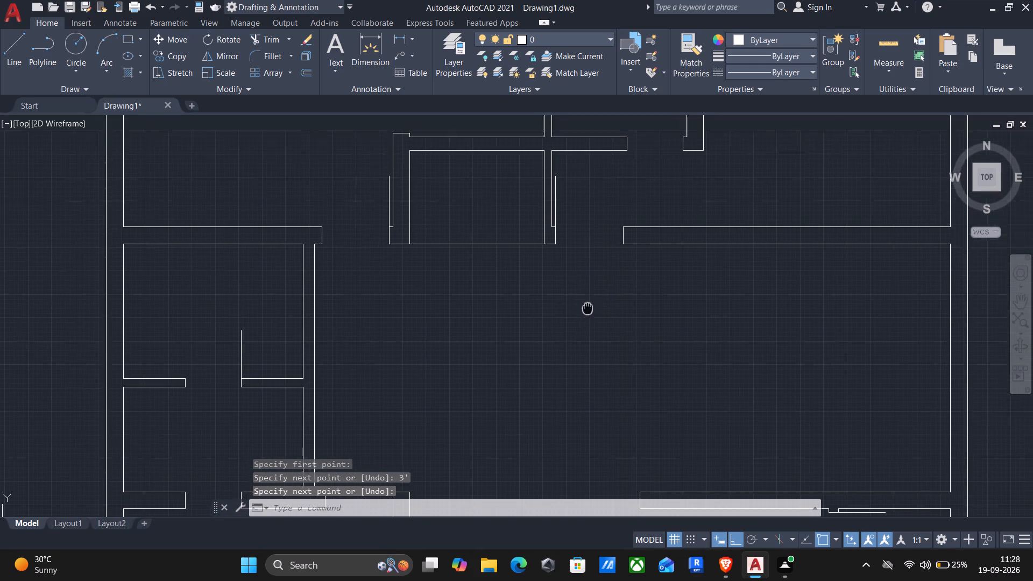
middle_click_drag(588, 313, 573, 402)
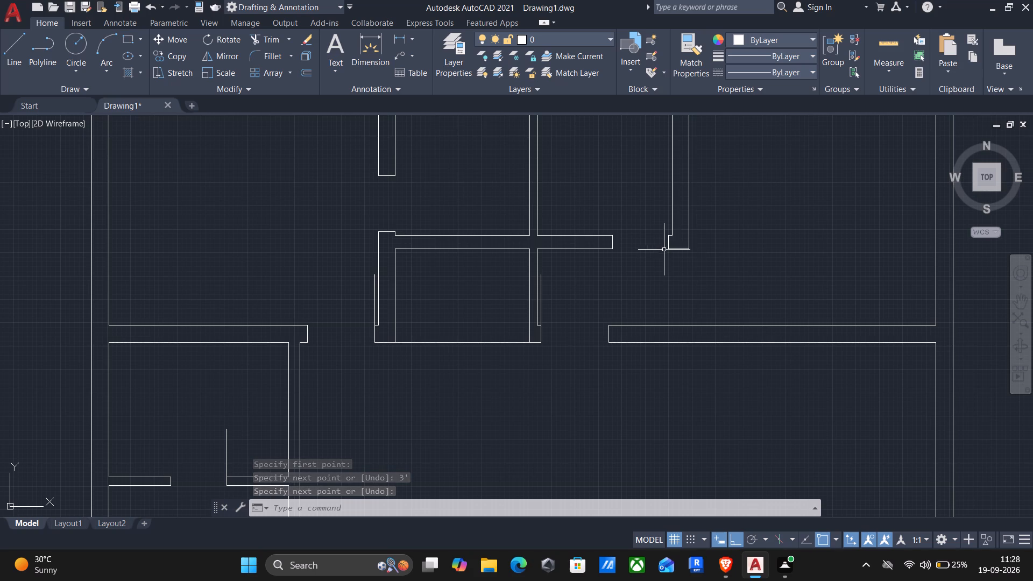
key("Return")
scroll(659, 249, "up", 2)
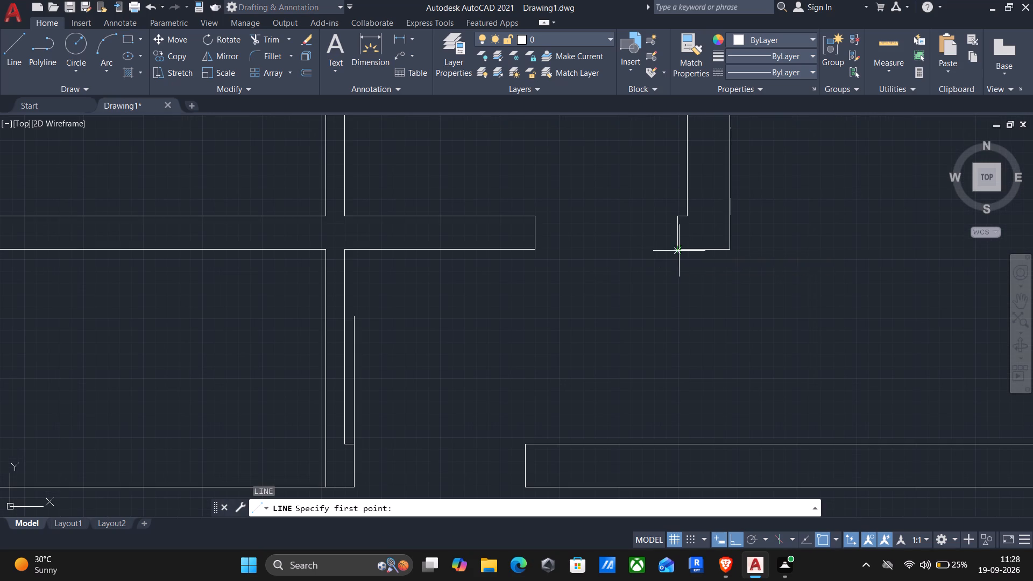
left_click(680, 251)
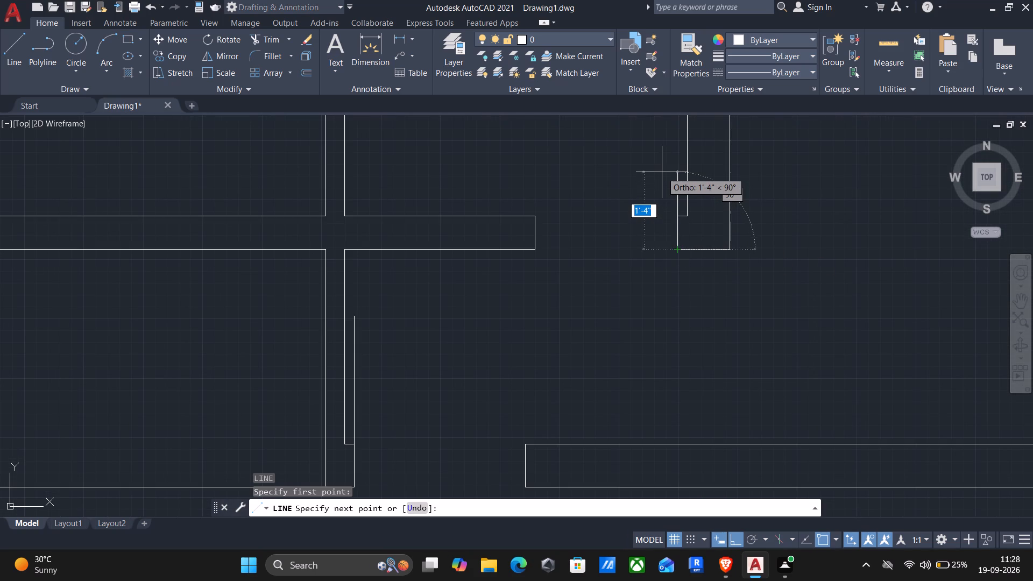
type("2'6\"")
key("Return")
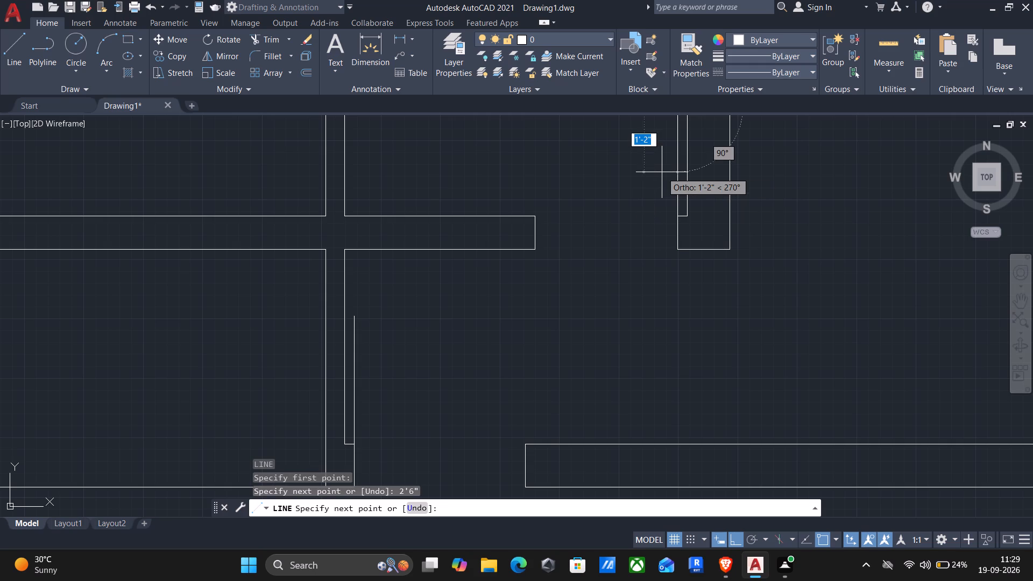
key("Return")
Draw a 2'6" horizontal door line rightward from the lower jamb's upper-left corner, at the opening above the small central room.
scroll(554, 189, "down", 2)
middle_click_drag(326, 191, 437, 217)
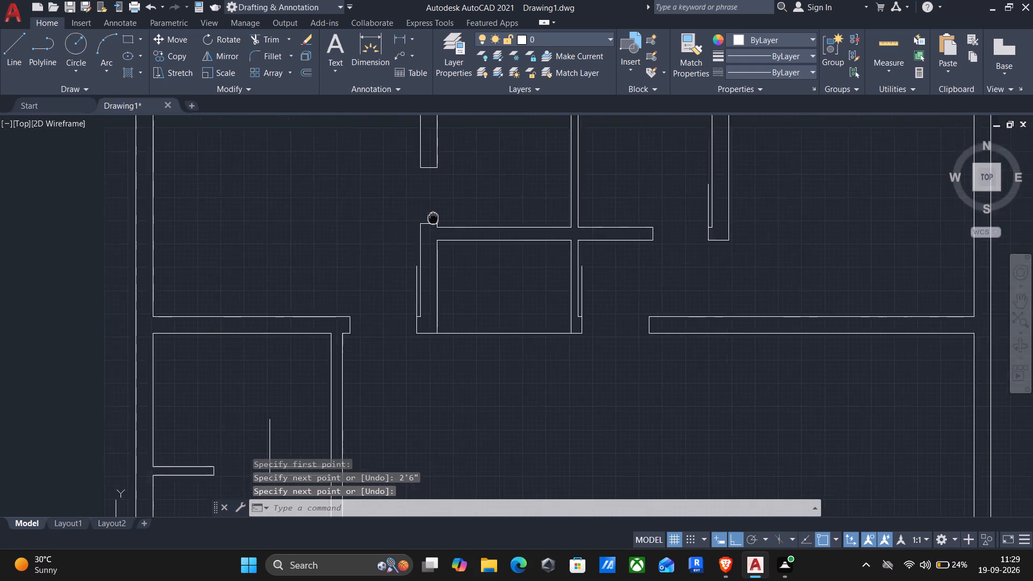
middle_click_drag(437, 217, 491, 219)
scroll(465, 224, "up", 1)
key("Return")
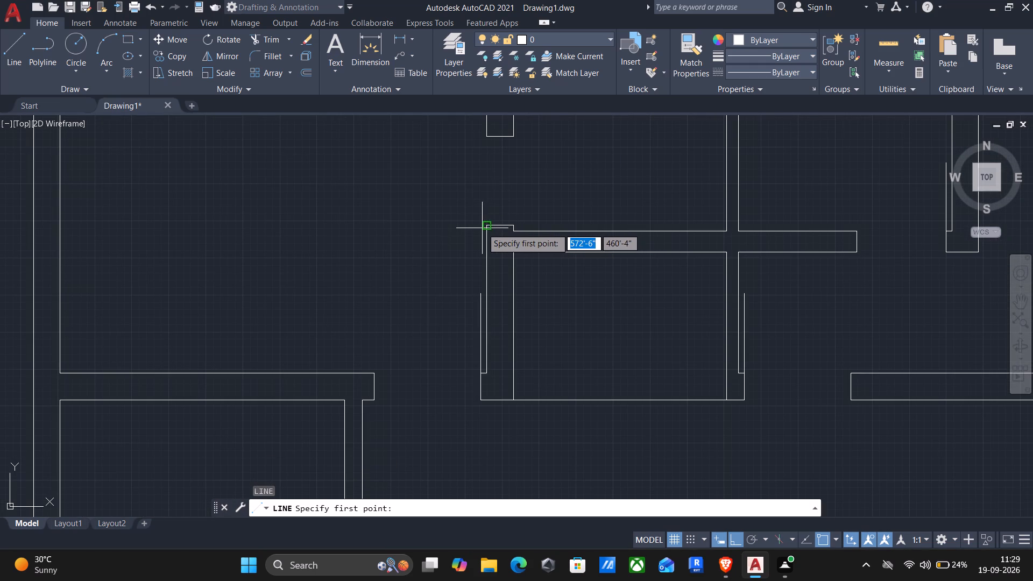
left_click(486, 228)
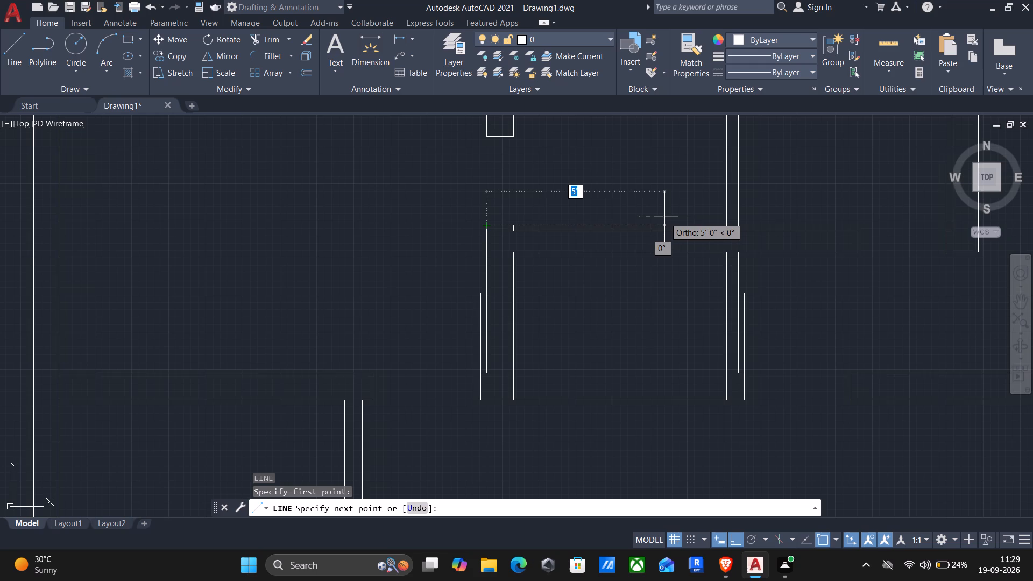
type("2'6\"")
key("Return")
key("Return")
Offset the 3' door line on the small central room's left side outward by 1" to give the door leaf thickness.
scroll(664, 218, "down", 2)
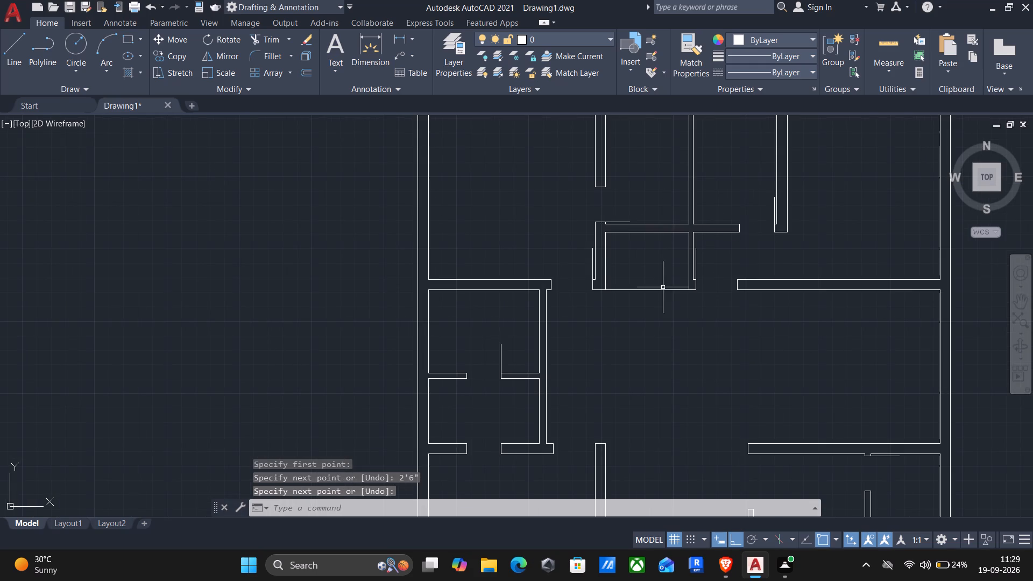
scroll(657, 301, "down", 1)
scroll(664, 289, "up", 1)
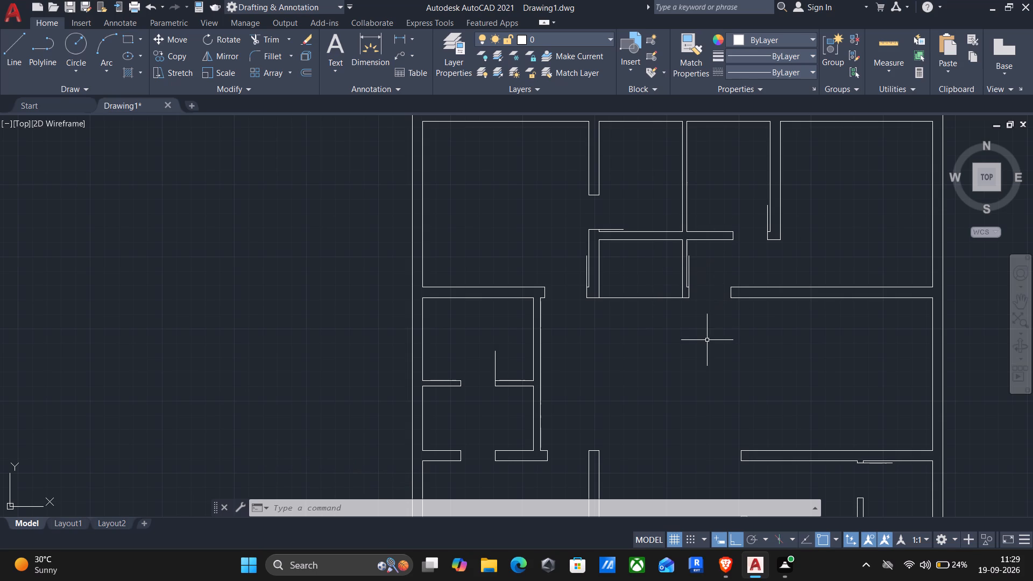
key("o")
key("Return")
scroll(567, 278, "up", 2)
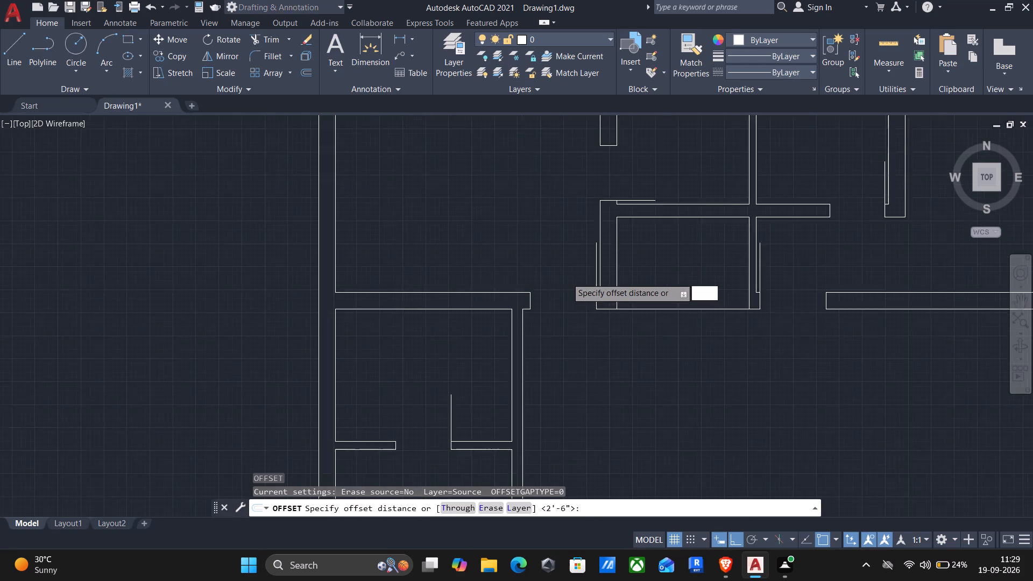
scroll(597, 274, "up", 1)
left_click(609, 268)
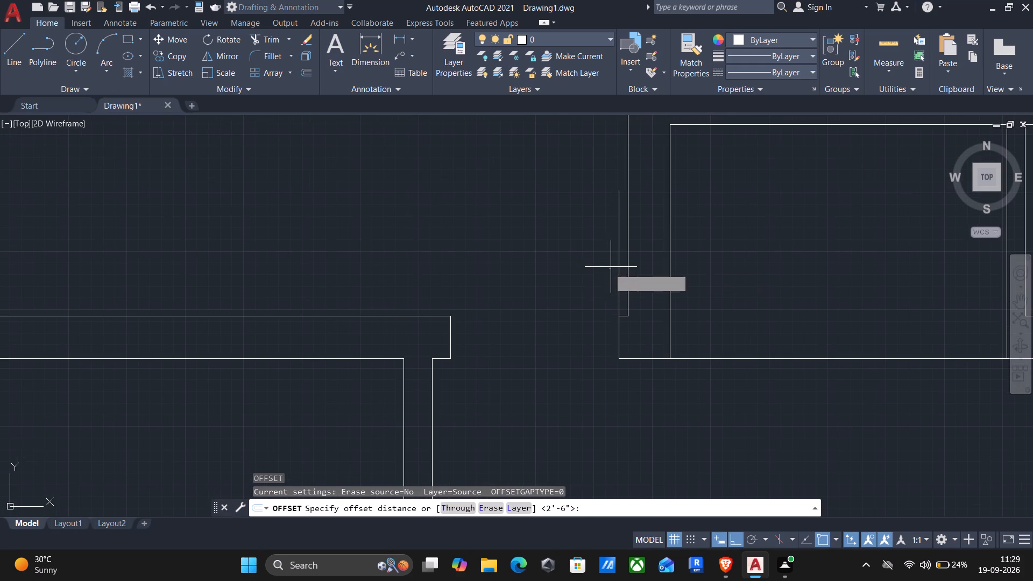
left_click(559, 276)
left_click(619, 270)
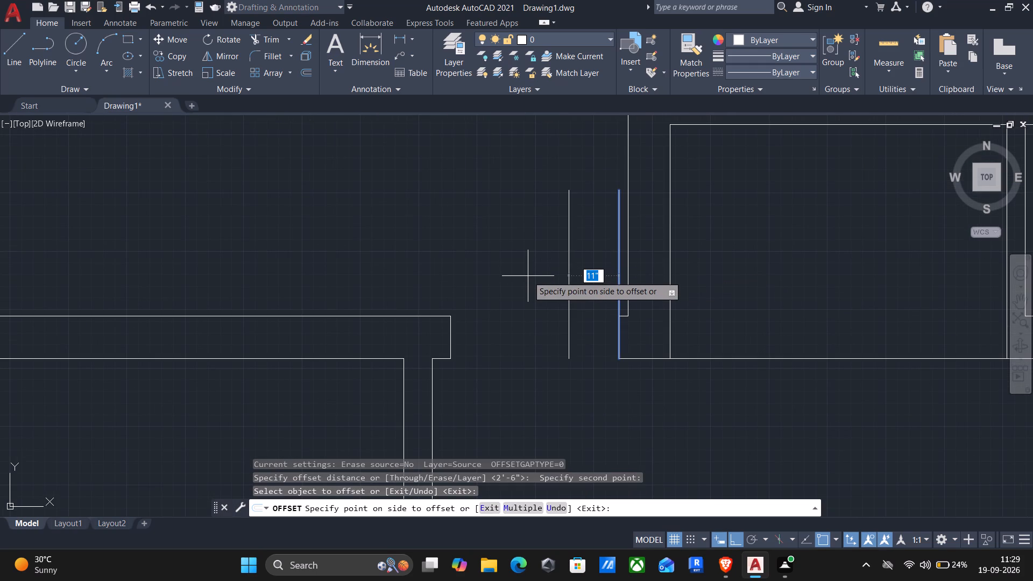
type("1\"")
key("Return")
Offset the 3' door line on the small central room's right side outward by 1".
scroll(551, 286, "down", 1)
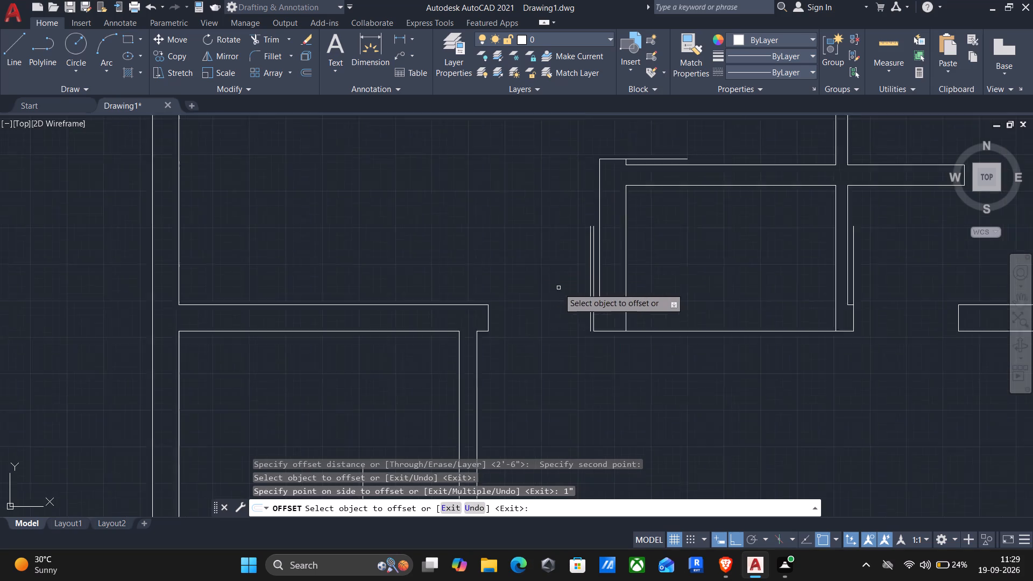
scroll(560, 288, "down", 1)
scroll(740, 288, "up", 1)
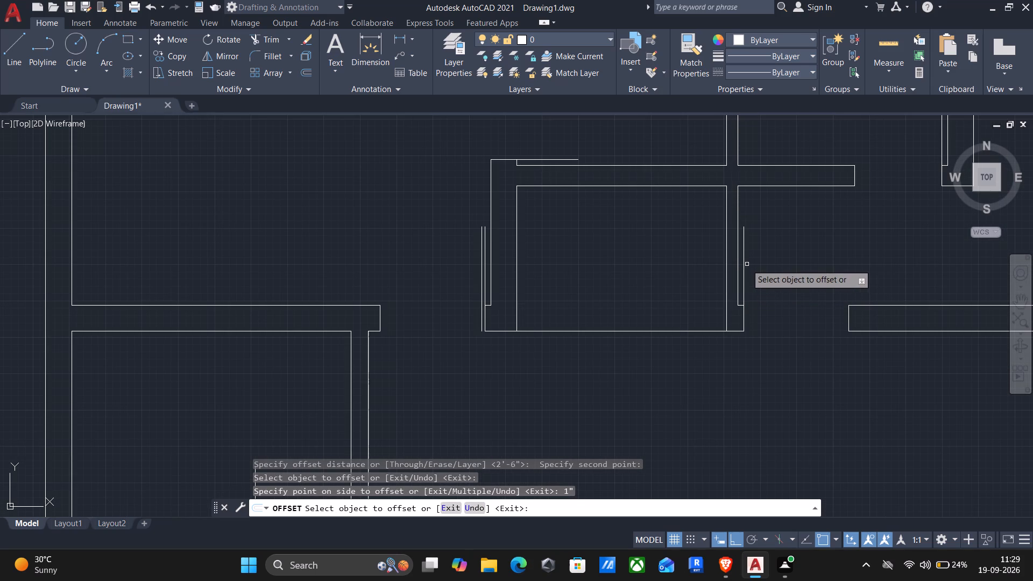
left_click(744, 261)
type("1\"")
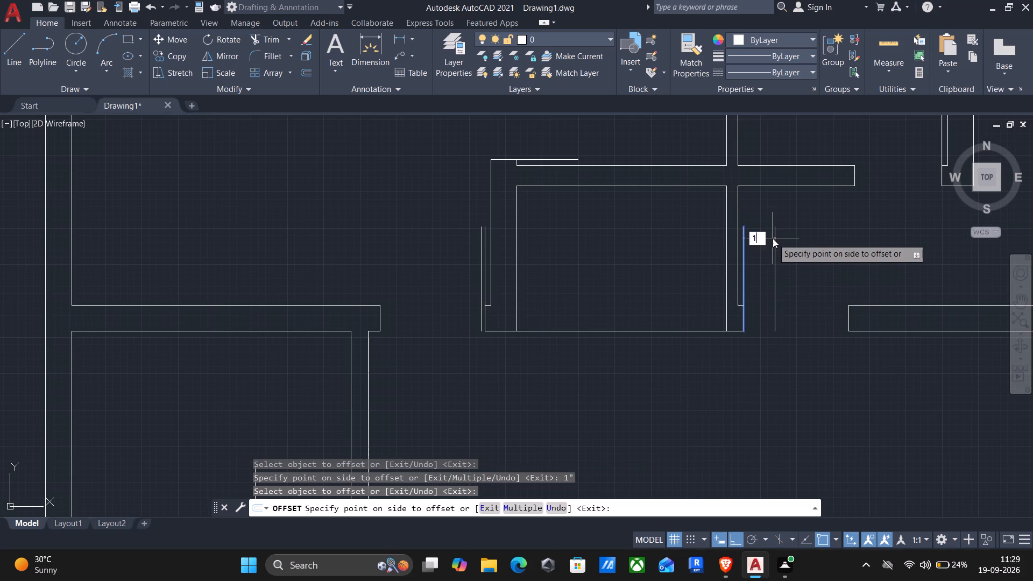
key("Return")
Offset the horizontal 2'6" door line above the small central room upward by 1".
scroll(758, 231, "down", 2)
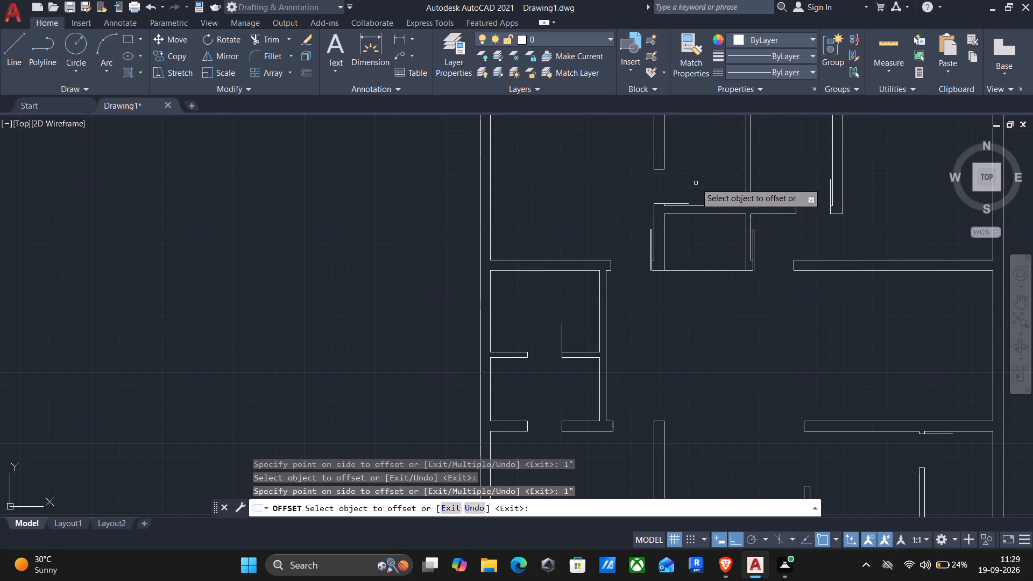
scroll(682, 202, "up", 3)
left_click(647, 207)
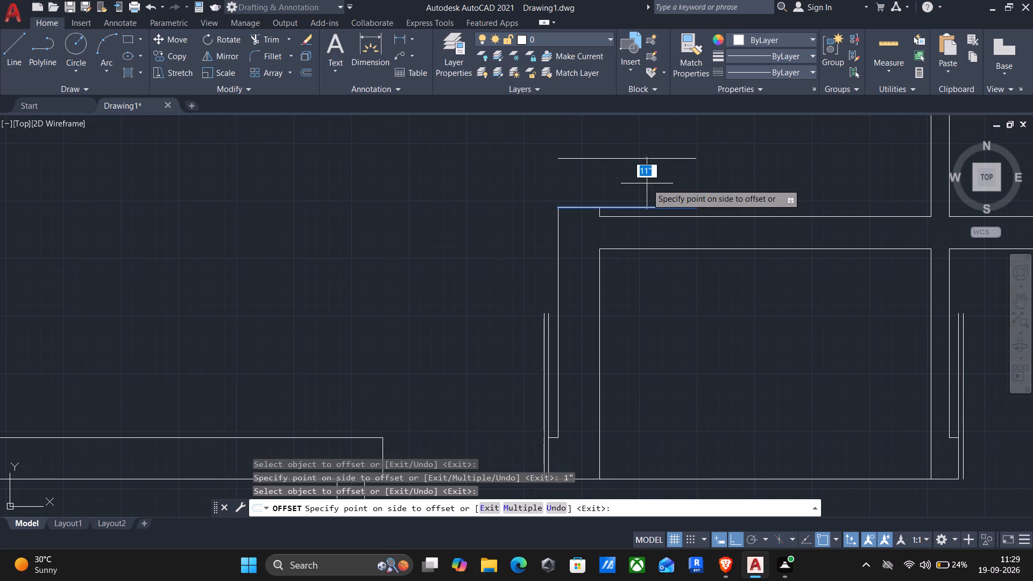
type("1\"")
key("Return")
Offset the vertical door line by 1" at the end of the wall right of the small central room.
scroll(691, 210, "down", 2)
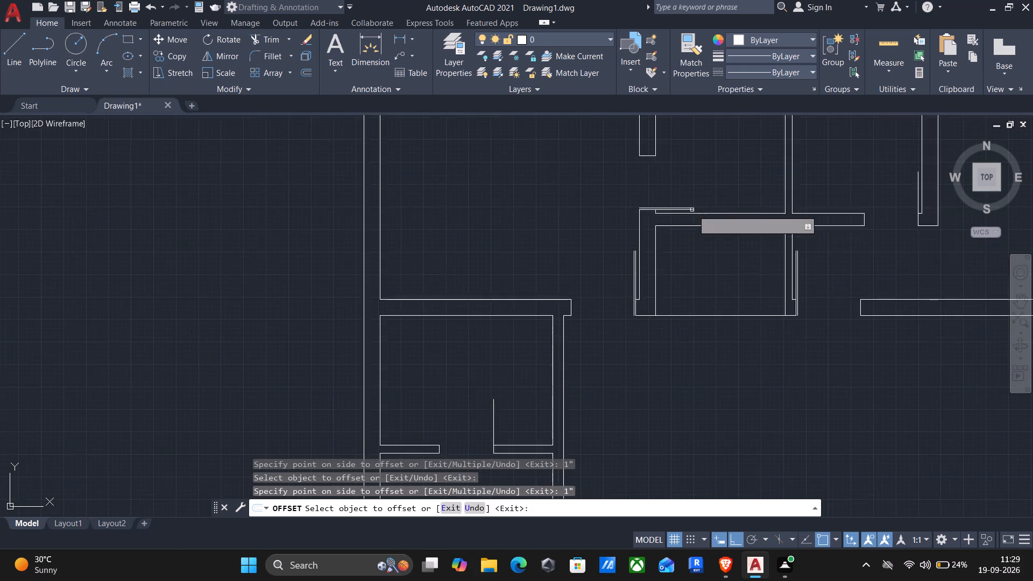
scroll(694, 210, "down", 1)
scroll(824, 200, "up", 3)
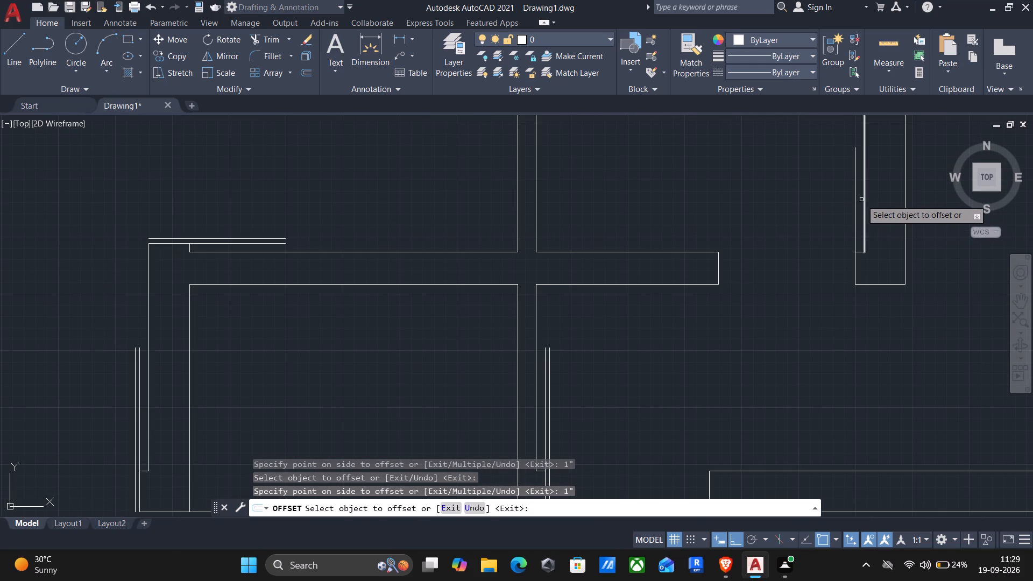
left_click(854, 185)
type("1\"")
key("Return")
Offset the vertical door line at the opening between the two small left-side rooms leftward by 1".
scroll(746, 194, "down", 2)
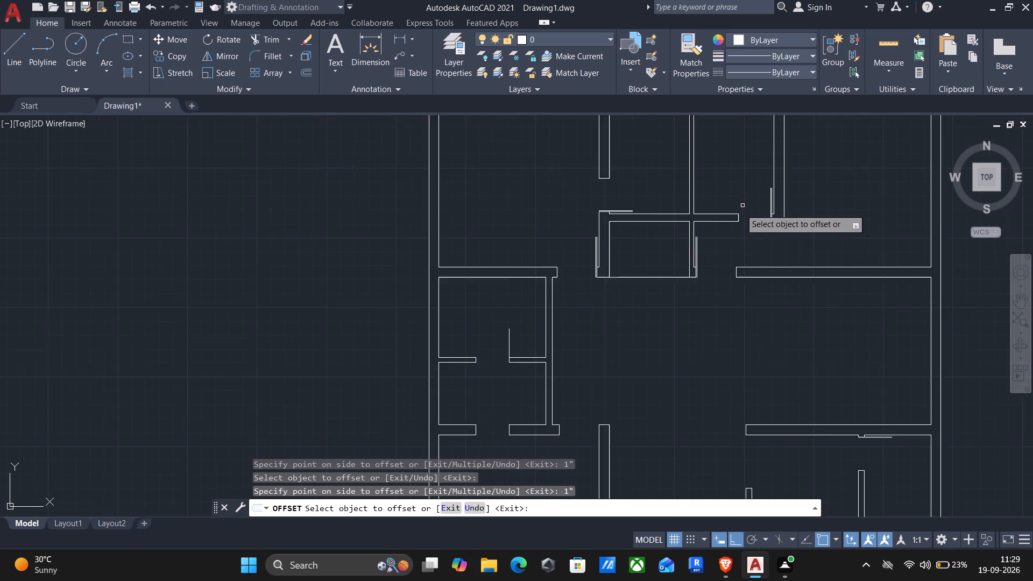
scroll(740, 209, "down", 2)
scroll(598, 303, "up", 3)
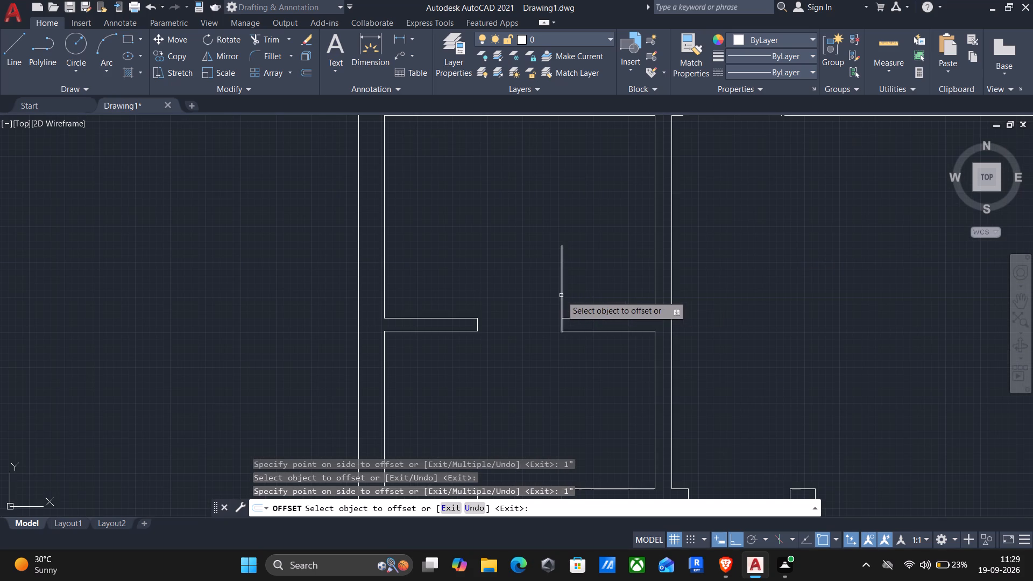
left_click(561, 295)
type("1\"")
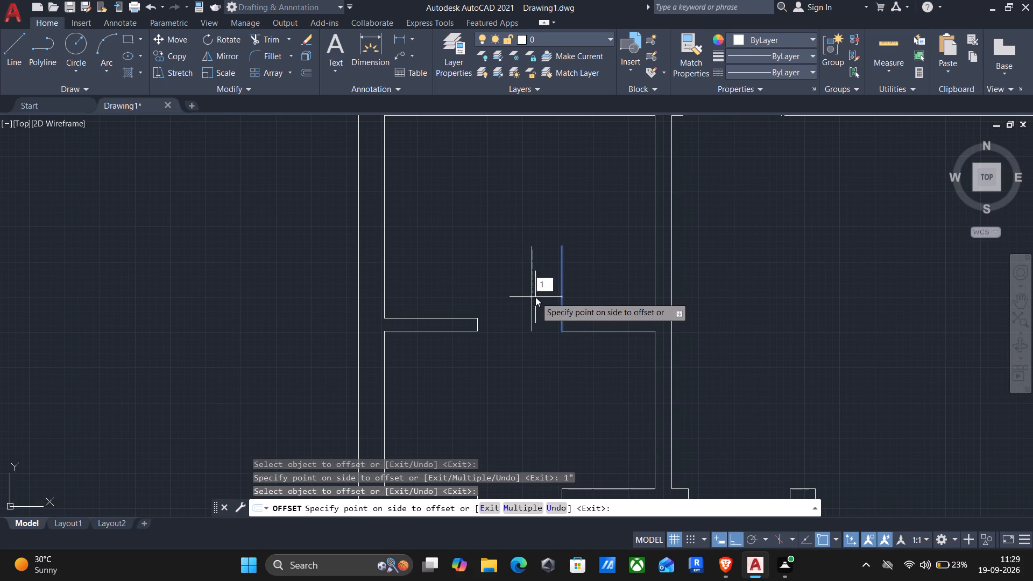
key("Return")
Offset the vertical door line at the upper end of the lower hall's left wall leftward by 1".
scroll(610, 313, "down", 2)
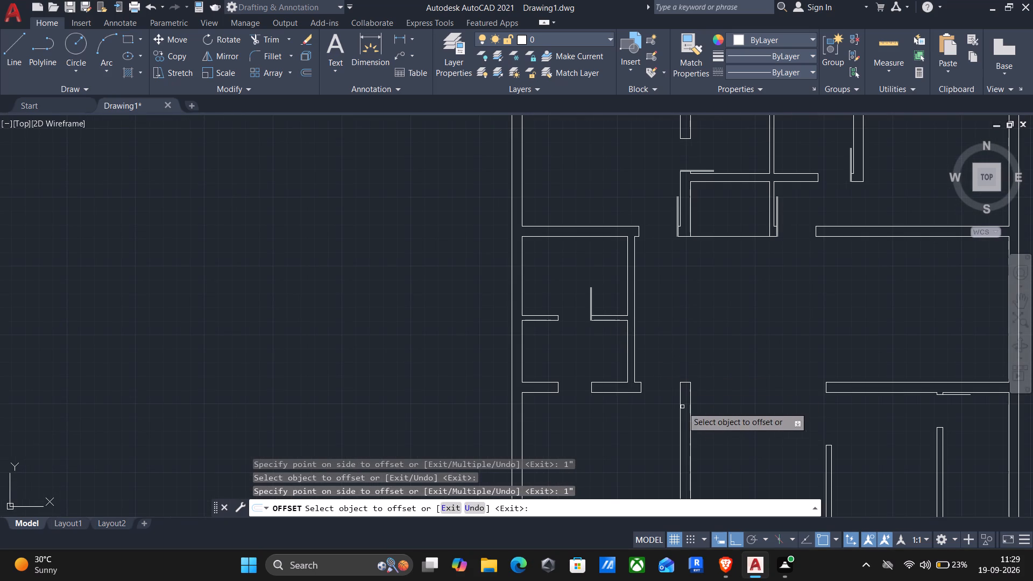
left_click(678, 404)
left_click(683, 400)
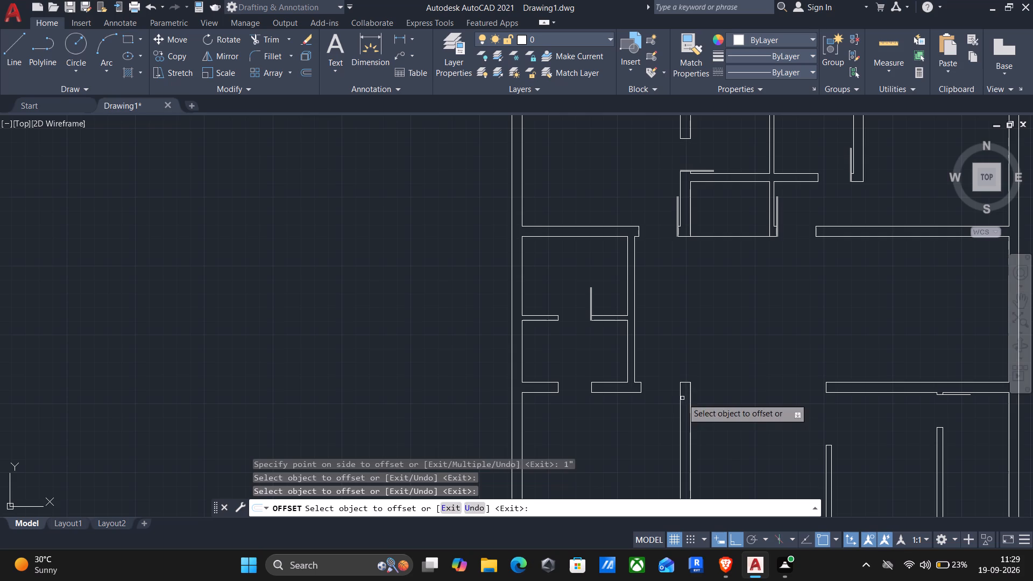
left_click(682, 398)
key("1")
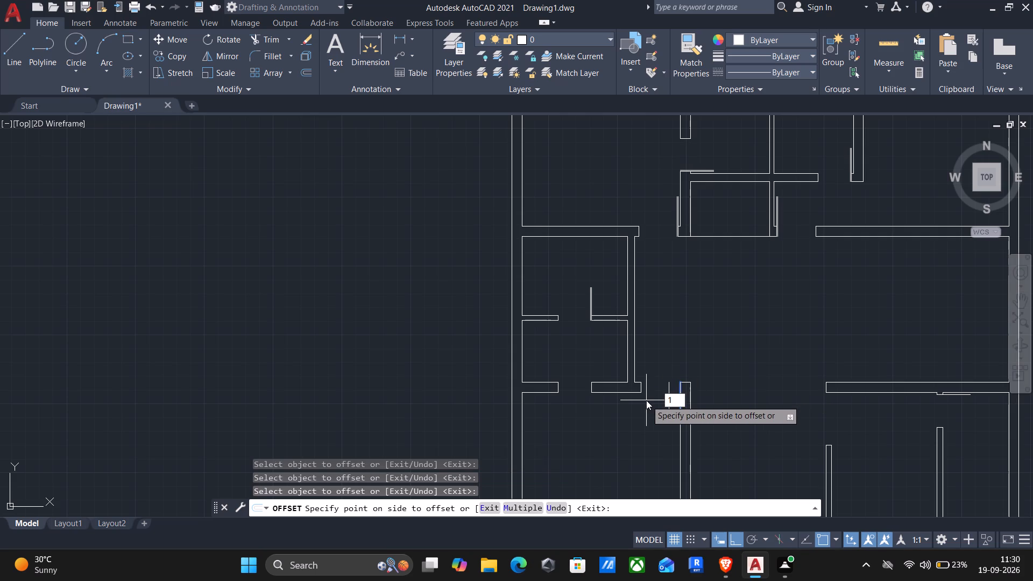
key("shift+quotedbl")
key("Return")
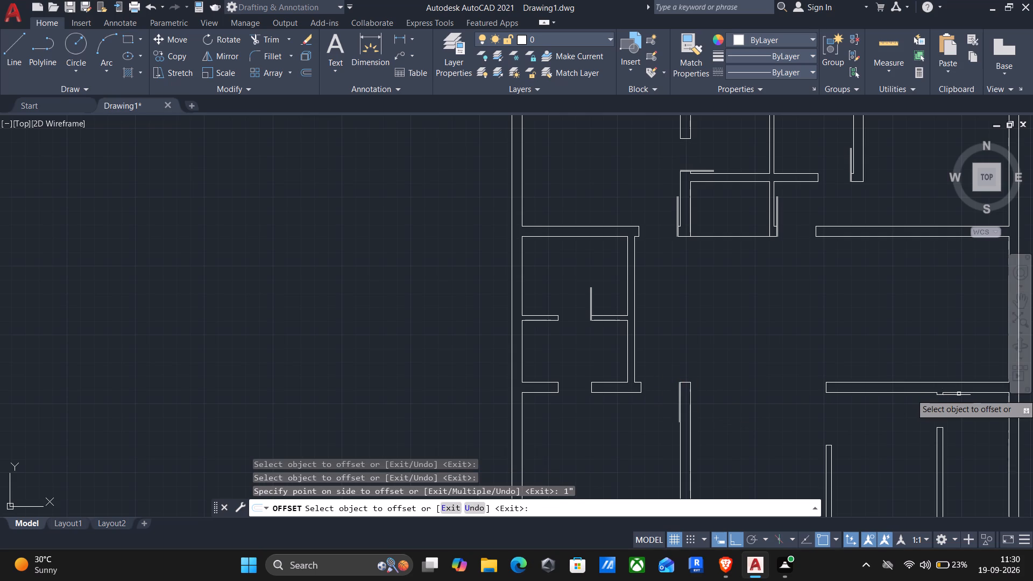
Offset the horizontal door line under the lower-right rooms' top wall by 1" to give the leaf thickness.
left_click(959, 394)
type("1\"")
key("Return")
scroll(827, 408, "down", 1)
middle_click_drag(801, 442, 797, 443)
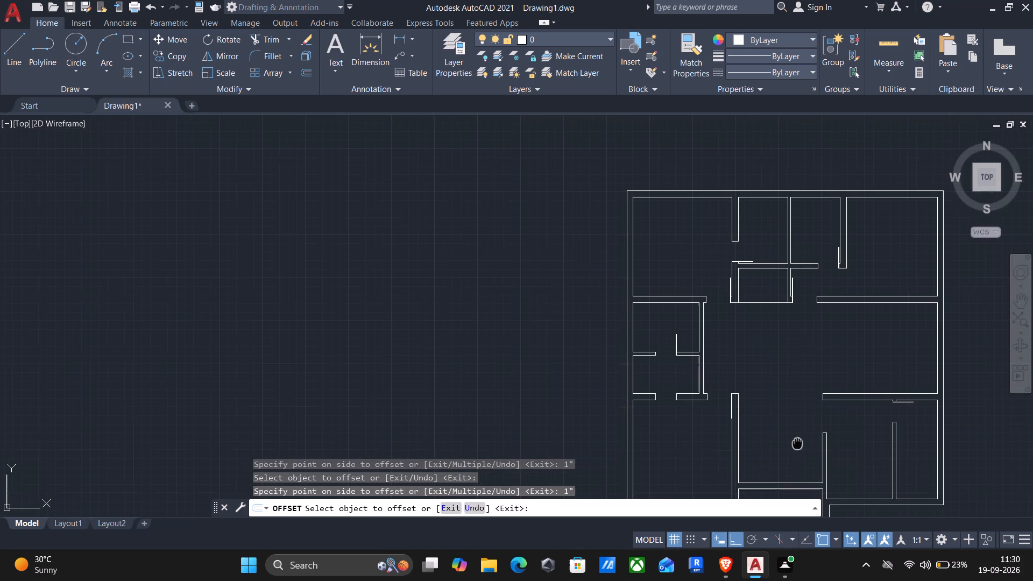
middle_click_drag(797, 443, 731, 335)
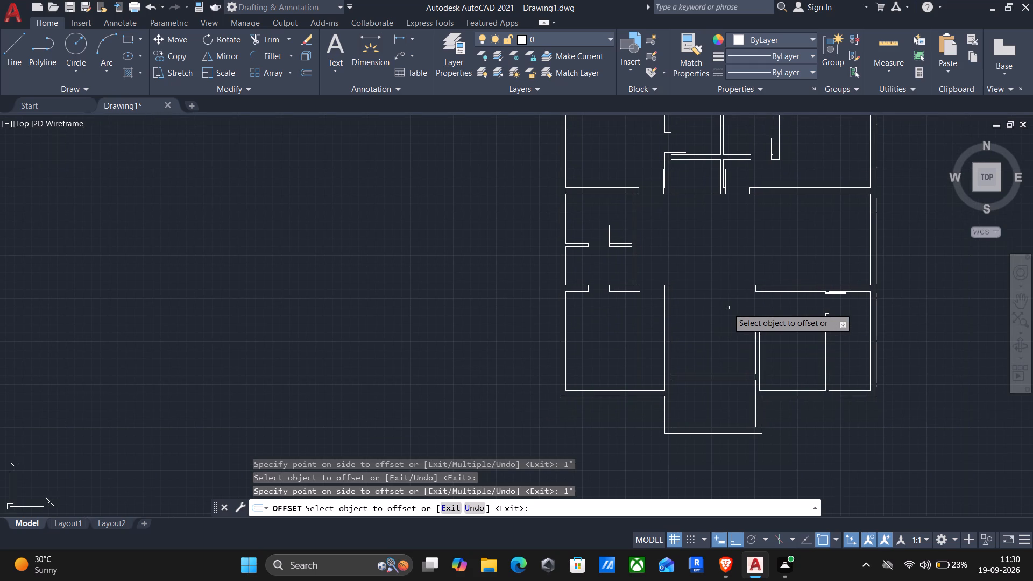
key("Escape")
Draw a vertical line across the wall between the hall and the walled entrance at the wall's midpoint.
key("l")
key("Return")
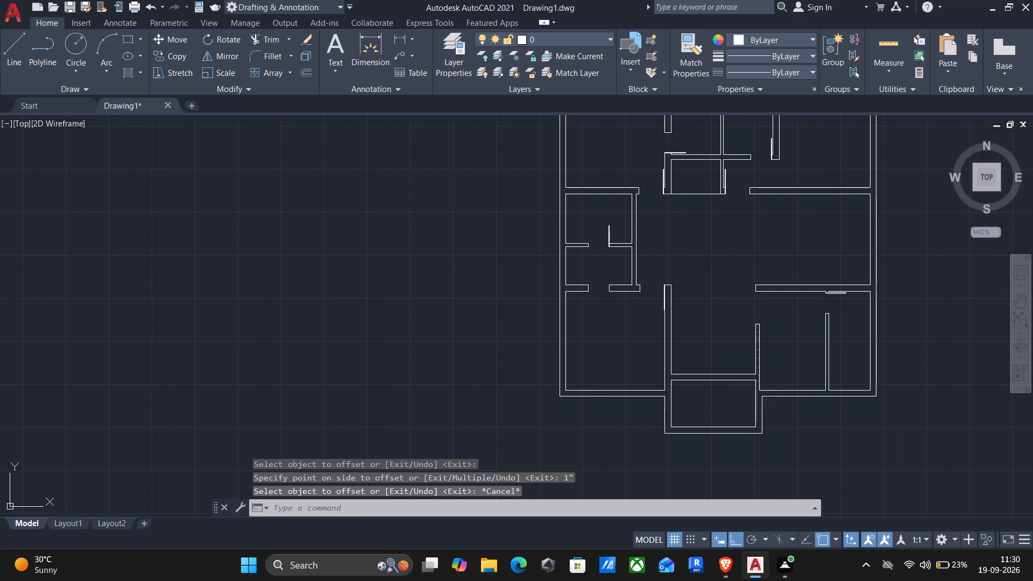
left_click(712, 380)
scroll(712, 380, "up", 2)
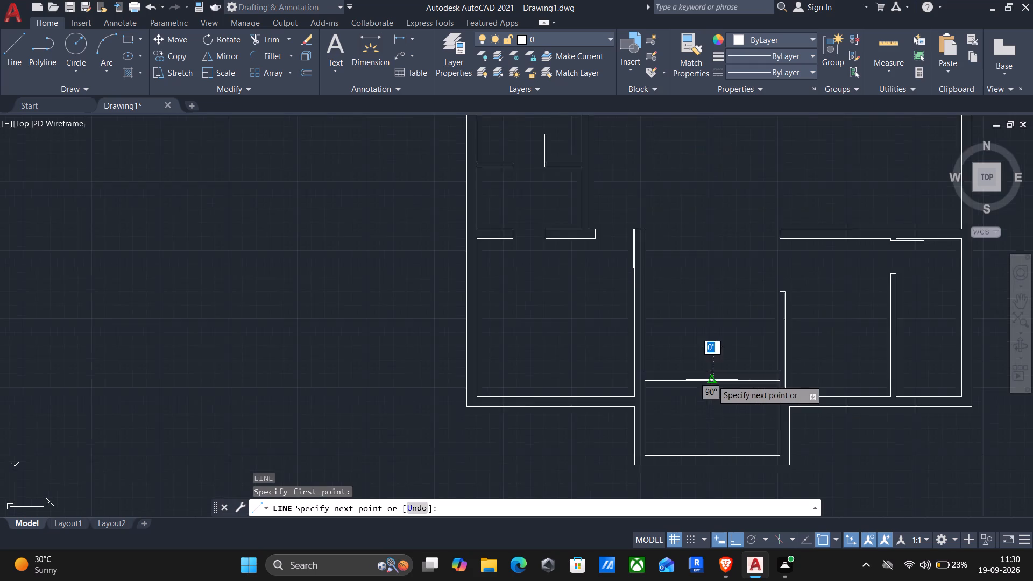
scroll(712, 380, "up", 1)
left_click(705, 355)
key("Return")
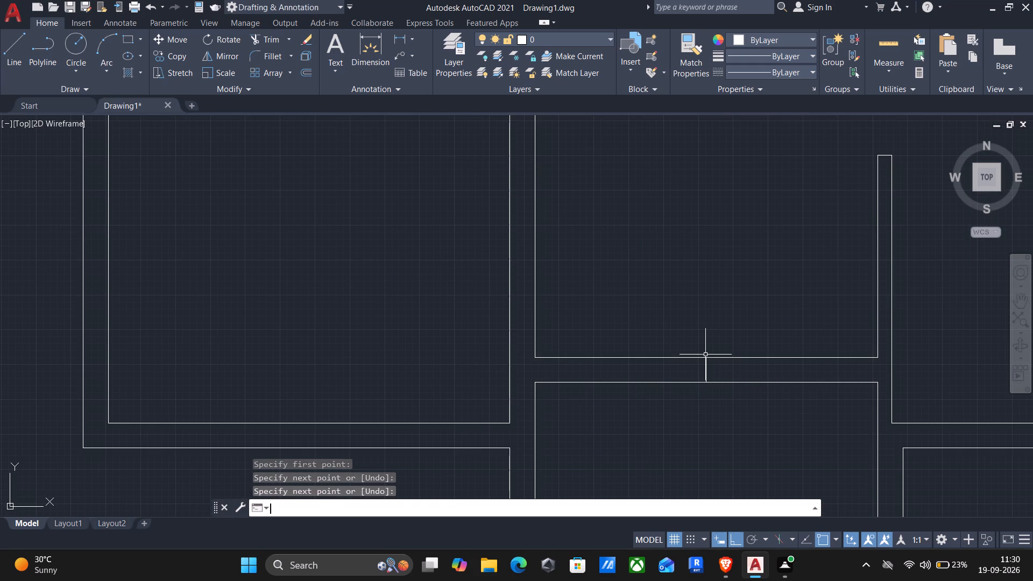
Offset the vertical midpoint line in the entrance wall by 3' to the left and 3' to the right.
key("o")
key("Return")
left_click(705, 373)
left_click(675, 374)
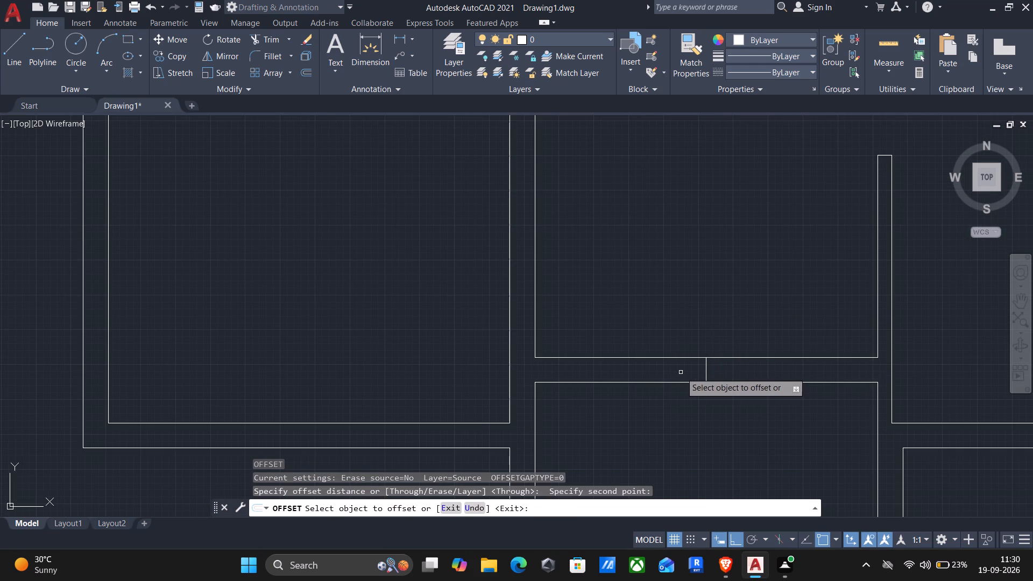
left_click(704, 367)
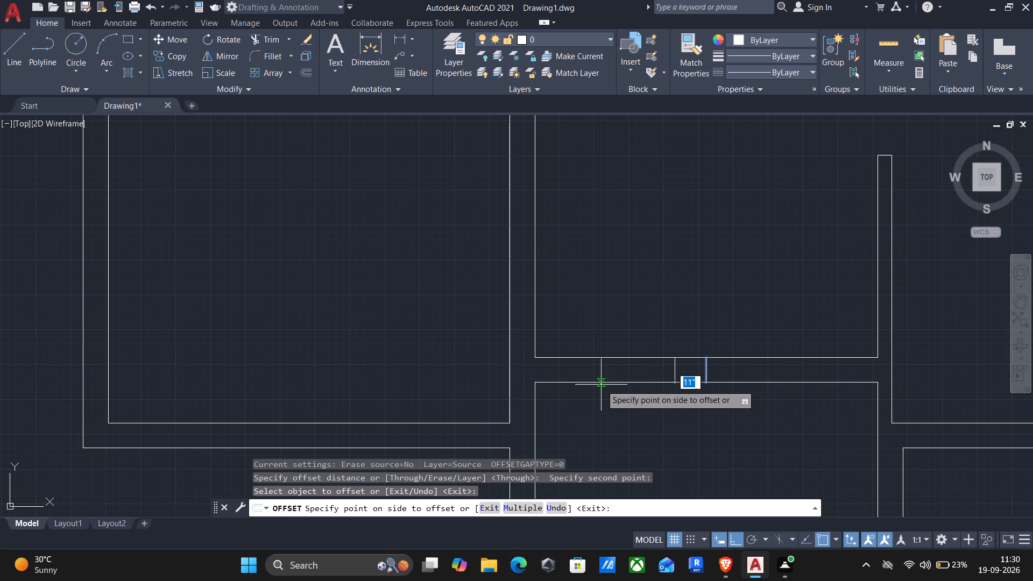
type("3'")
key("Return")
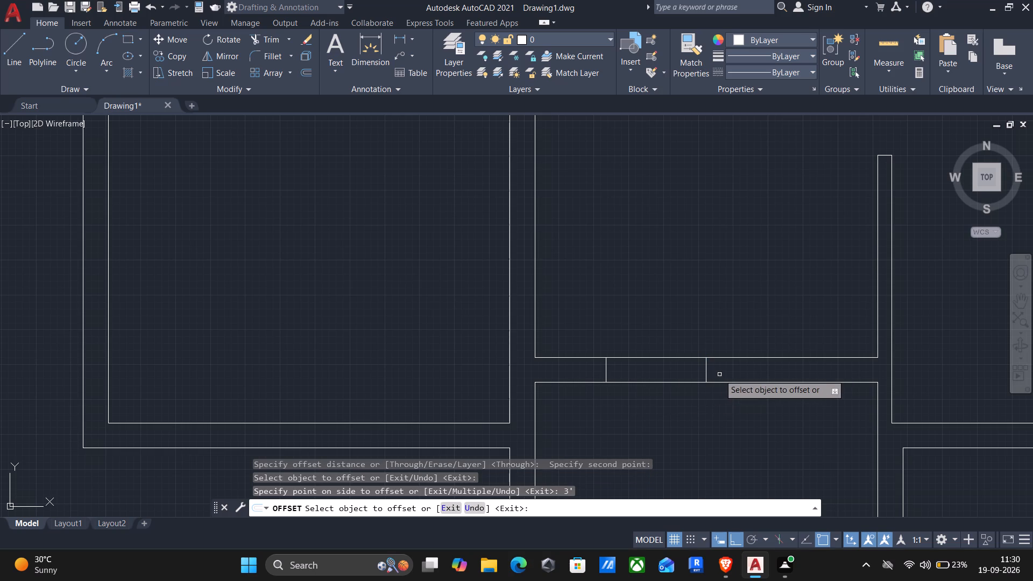
left_click(705, 374)
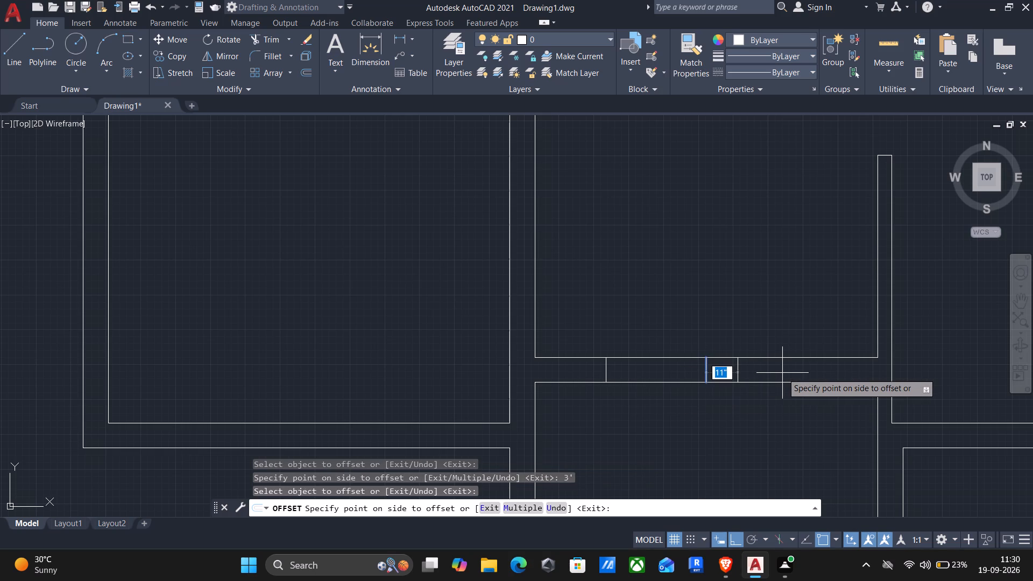
type("3'")
key("Return")
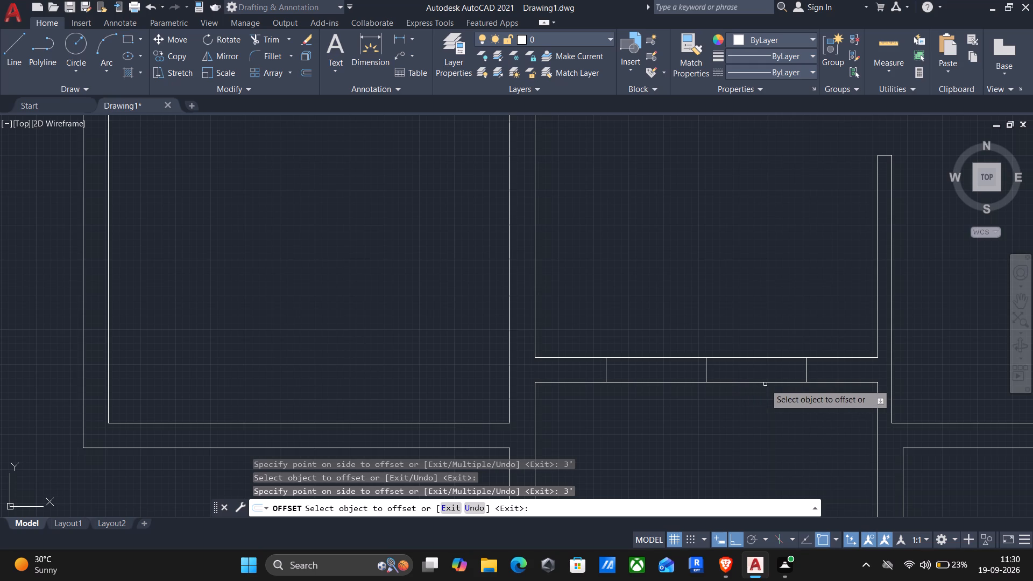
Offset the two outer vertical lines in the entrance wall outward by 6" each.
left_click(607, 369)
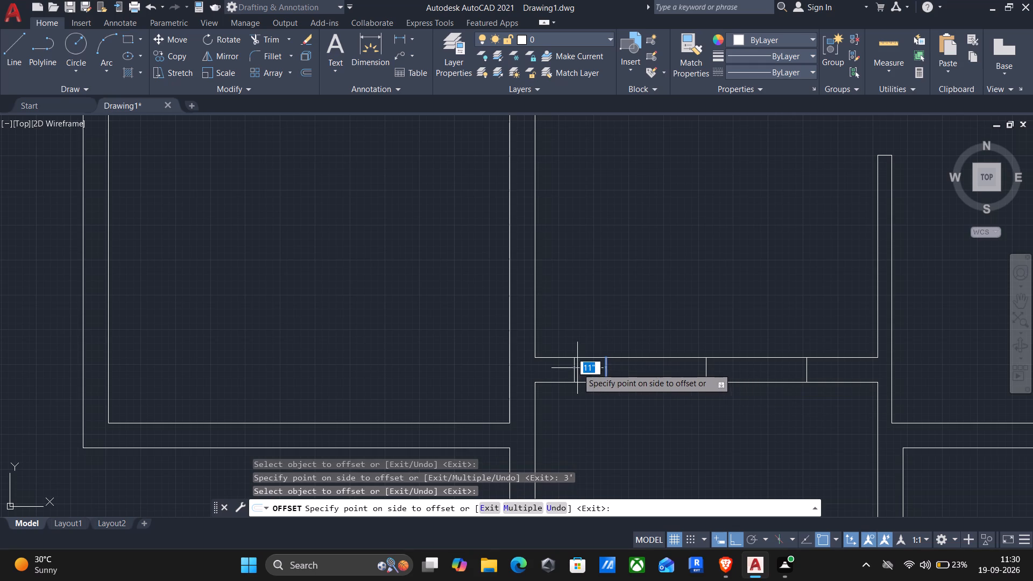
key("6")
key("shift+quotedbl")
key("Return")
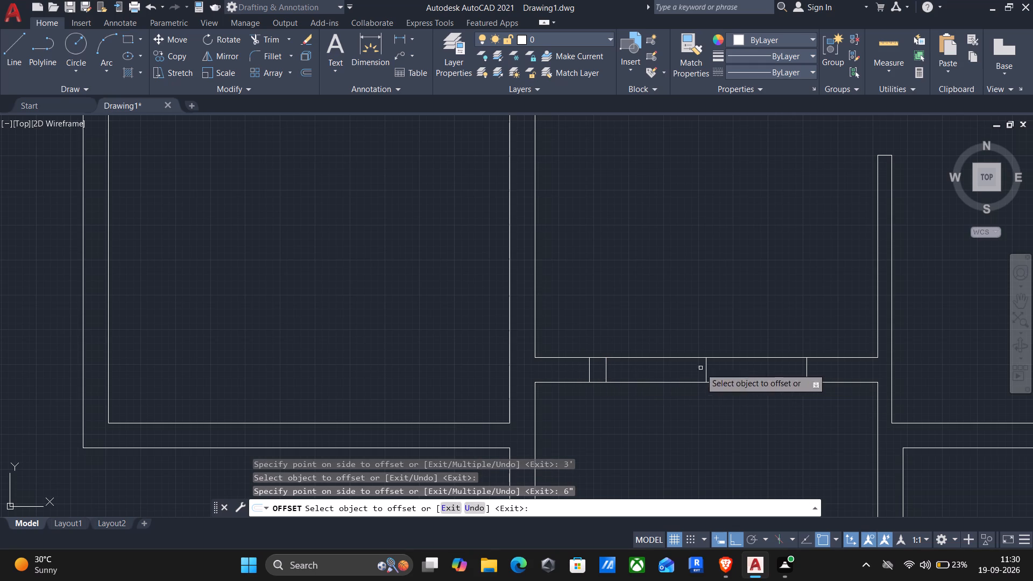
left_click(806, 370)
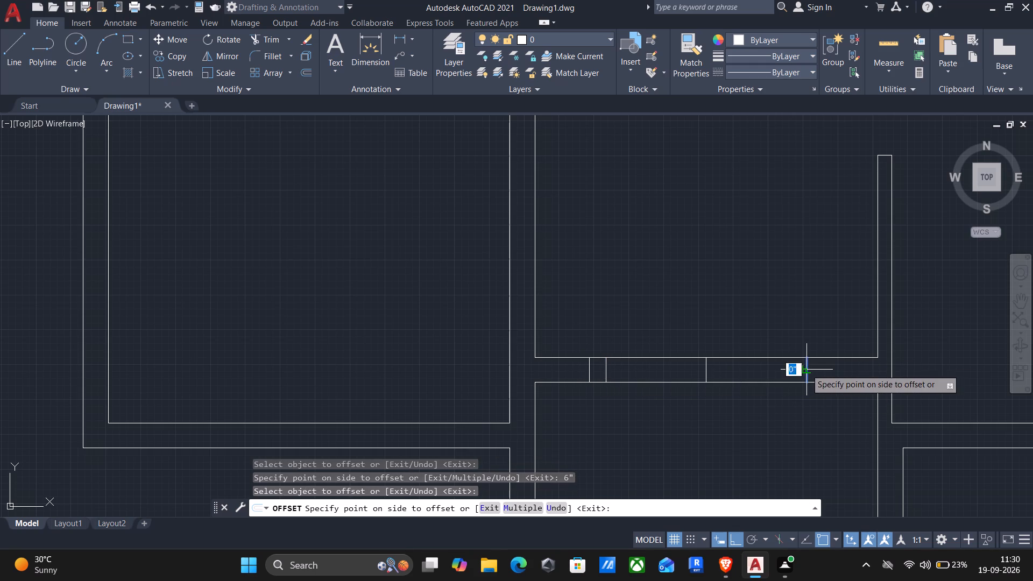
type("6\"")
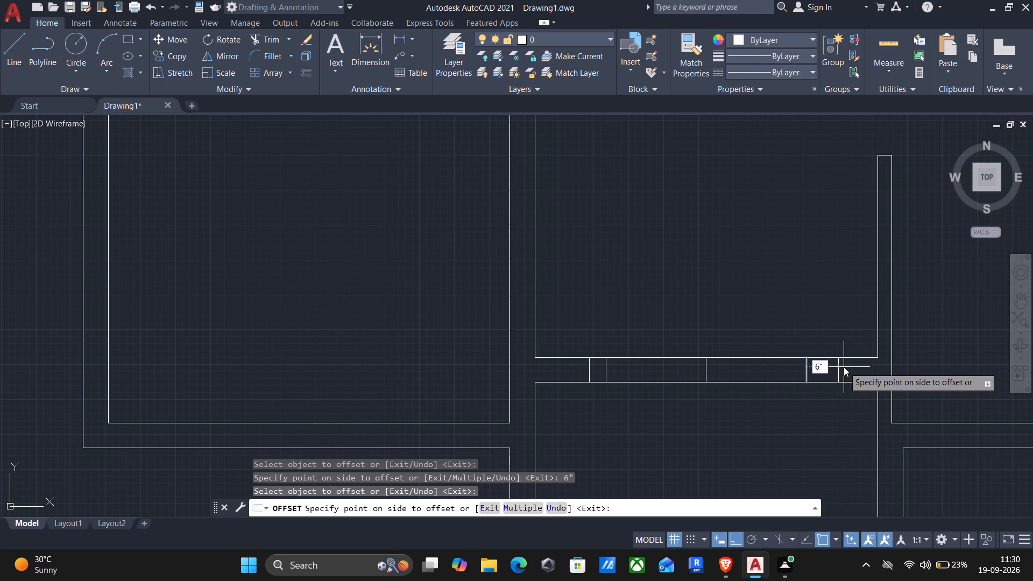
key("Return")
key("Return")
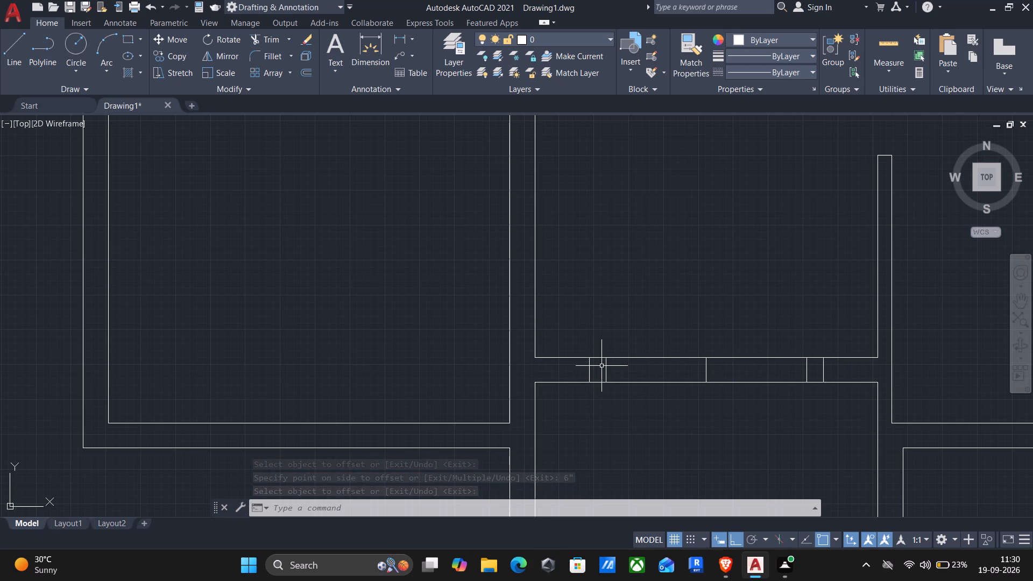
Delete the midpoint line and the two 3' offset lines from the entrance wall, keeping the outermost pair.
left_click(605, 369)
left_click(724, 372)
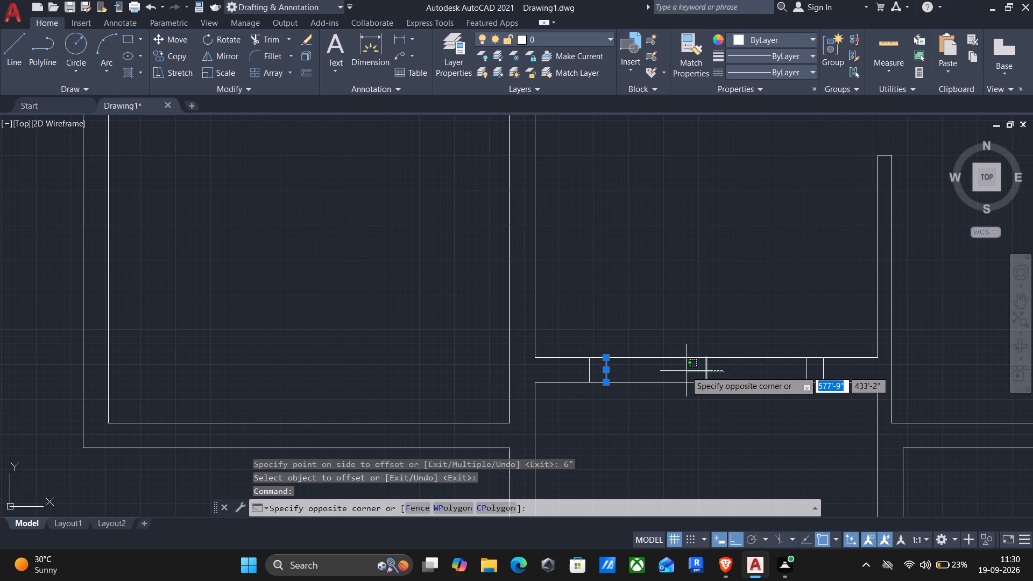
left_click(685, 371)
left_click(813, 370)
left_click(786, 370)
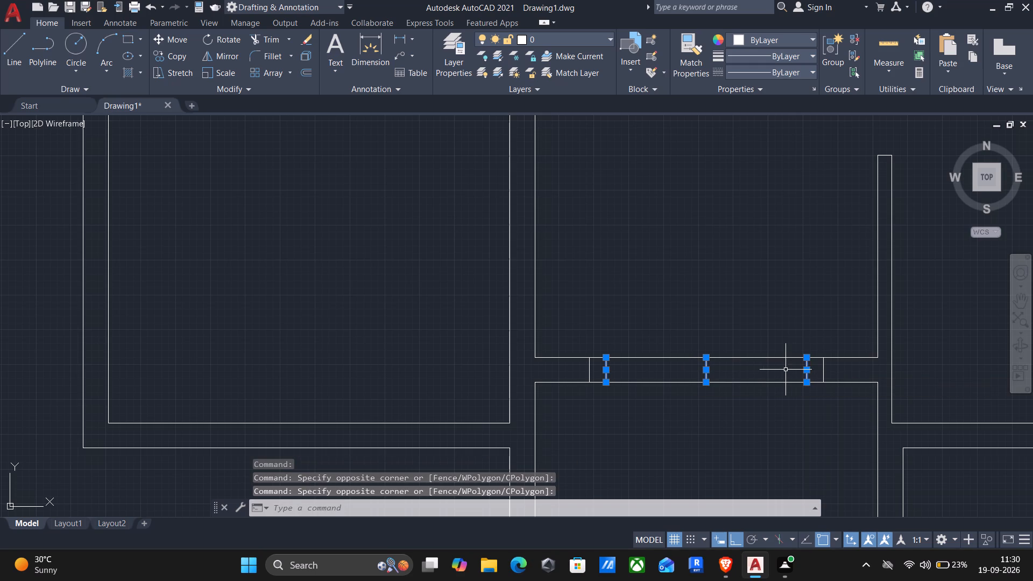
key("Delete")
Draw a 7' horizontal line joining the midpoints of the two remaining vertical lines in the entrance wall.
key("l")
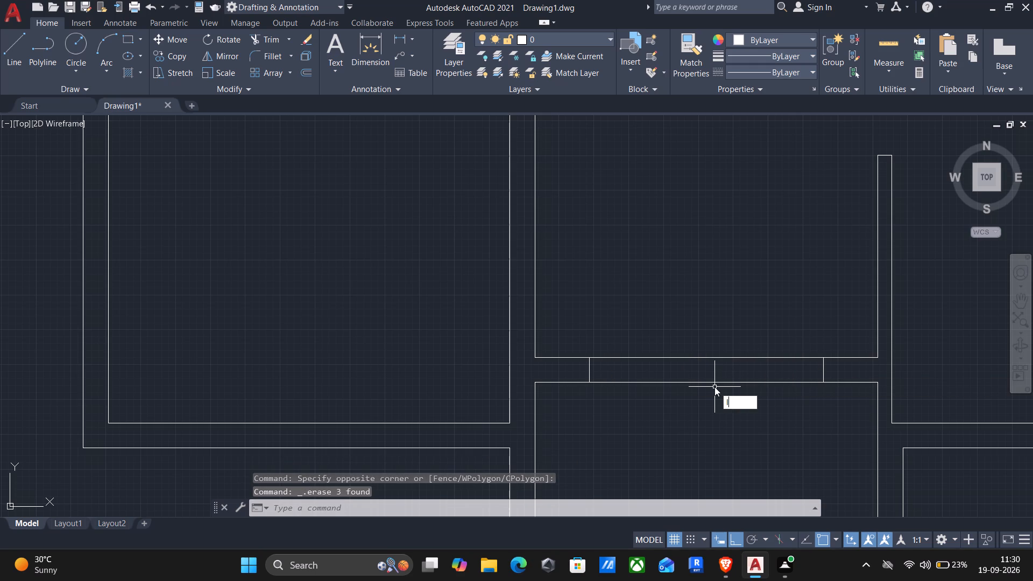
key("Return")
left_click(593, 373)
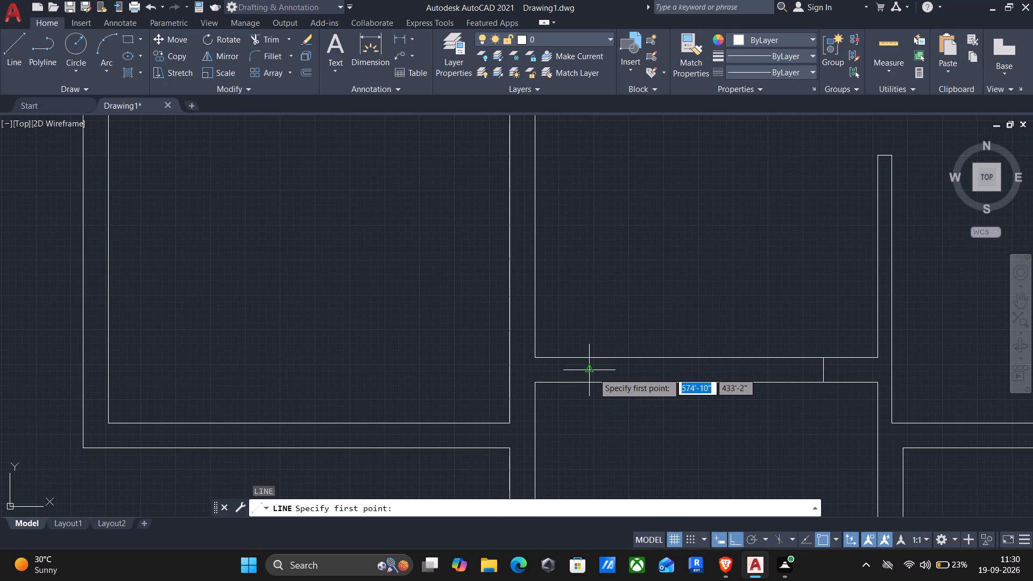
left_click(820, 372)
key("Return")
Offset the 7' horizontal centre line in the entrance wall by 2" upward and 2" downward.
key("o")
key("Return")
left_click_drag(731, 377, 730, 371)
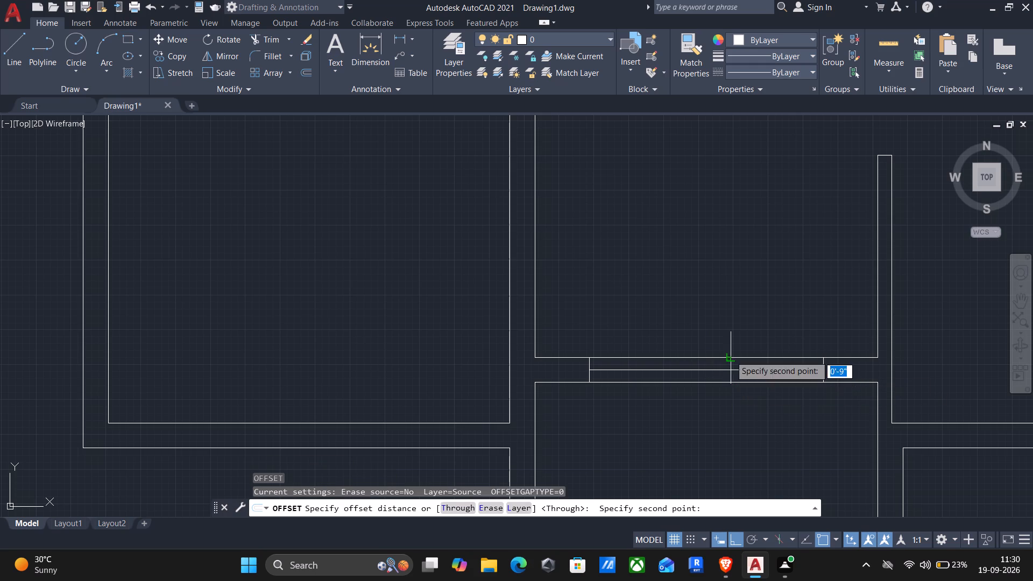
left_click(734, 347)
left_click(725, 370)
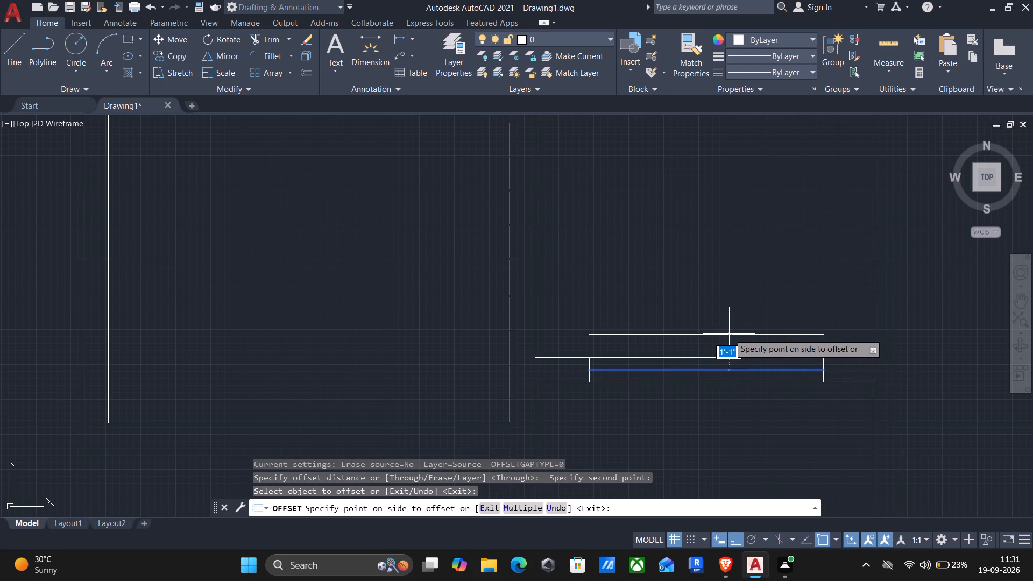
type("2\"")
key("Return")
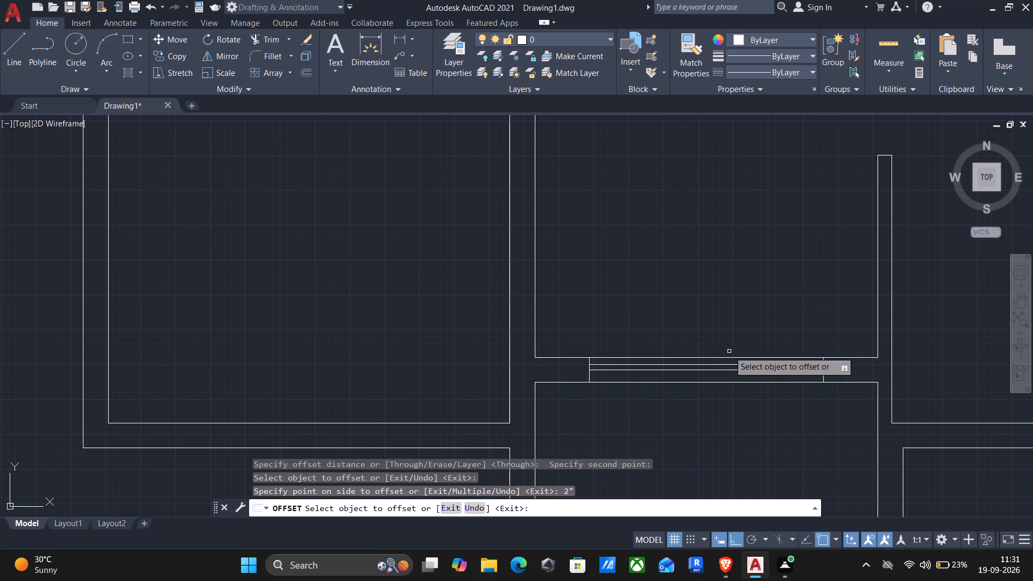
left_click(720, 370)
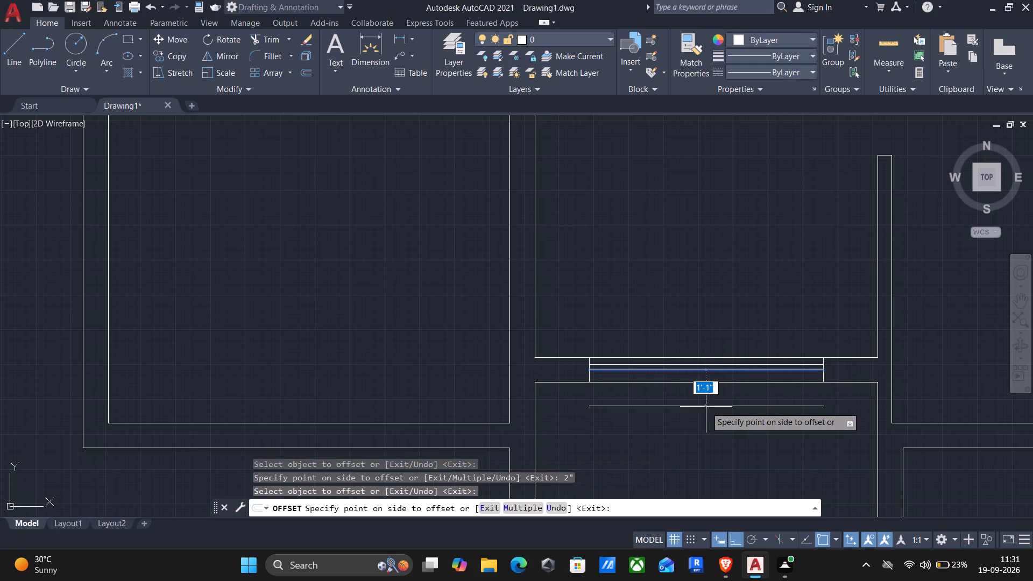
key("2")
key("shift+quotedbl")
key("Return")
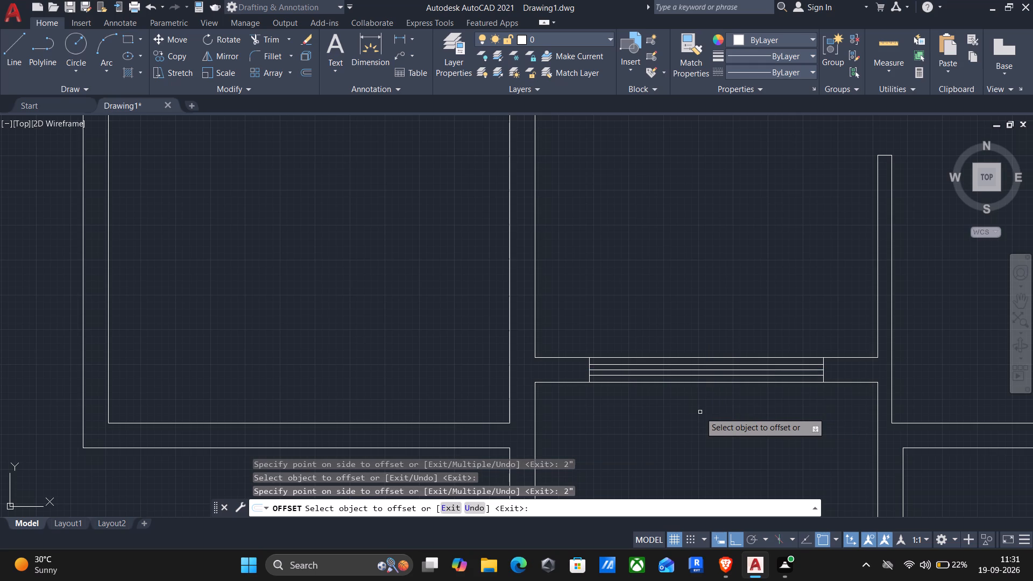
key("Escape")
Draw a vertical line across the entrance wall through the midpoint of the 7' opening, joining both wall faces.
key("l")
key("Return")
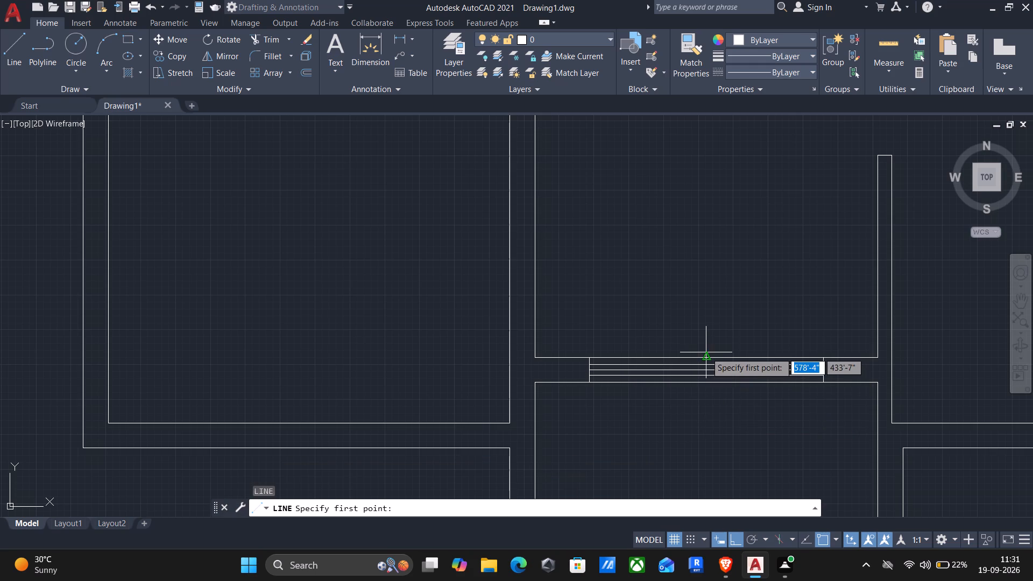
left_click(706, 356)
left_click(708, 385)
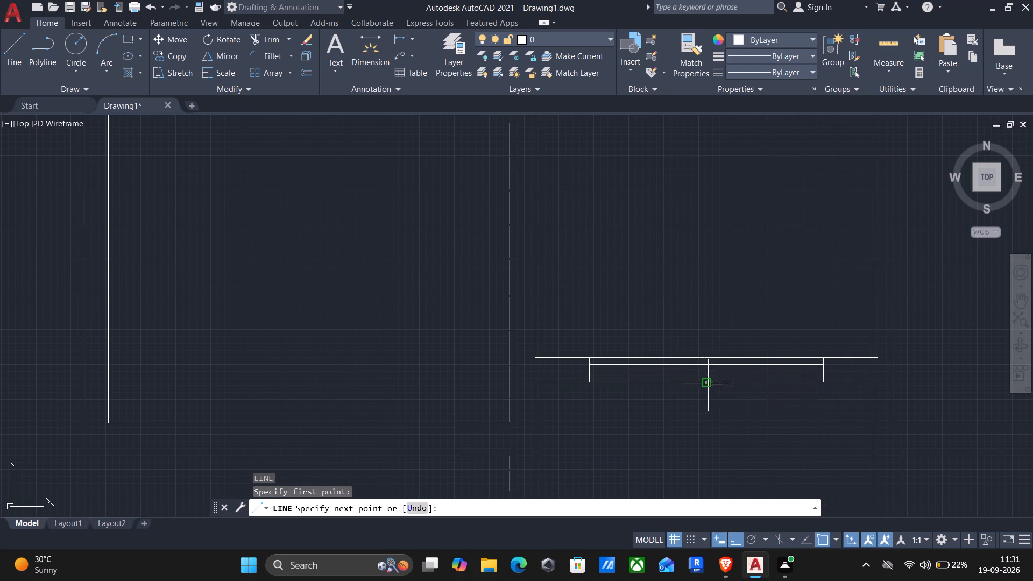
key("Return")
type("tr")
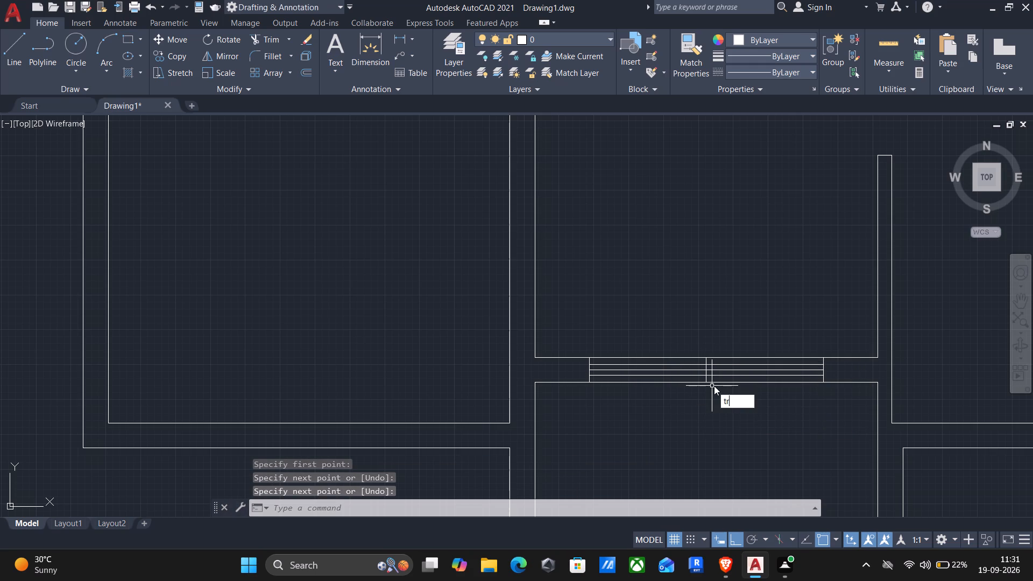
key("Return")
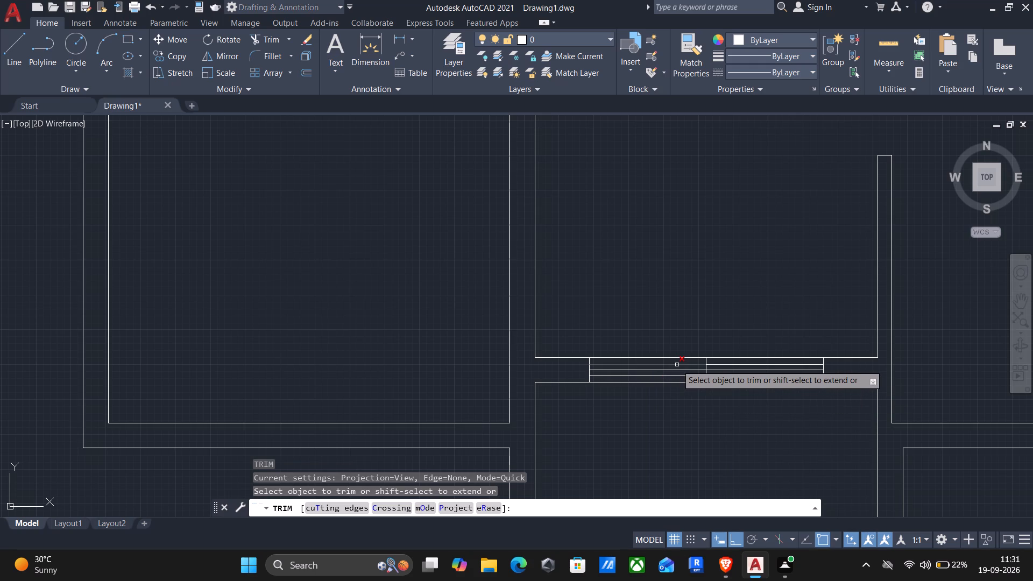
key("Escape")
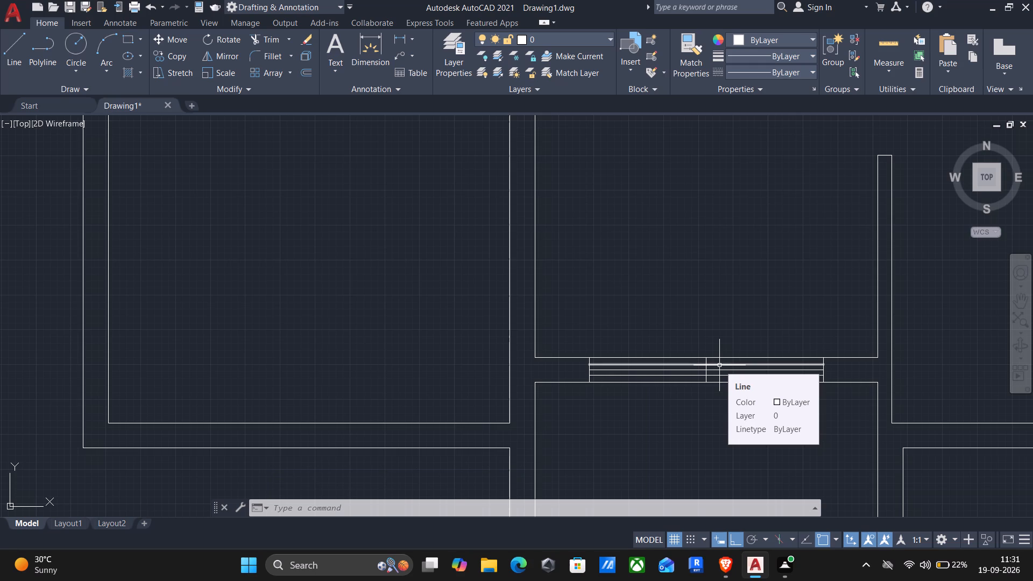
Offset the vertical midpoint line in the entrance-wall opening by 1'2" to each side.
key("o")
key("Return")
scroll(683, 375, "up", 3)
left_click(778, 331)
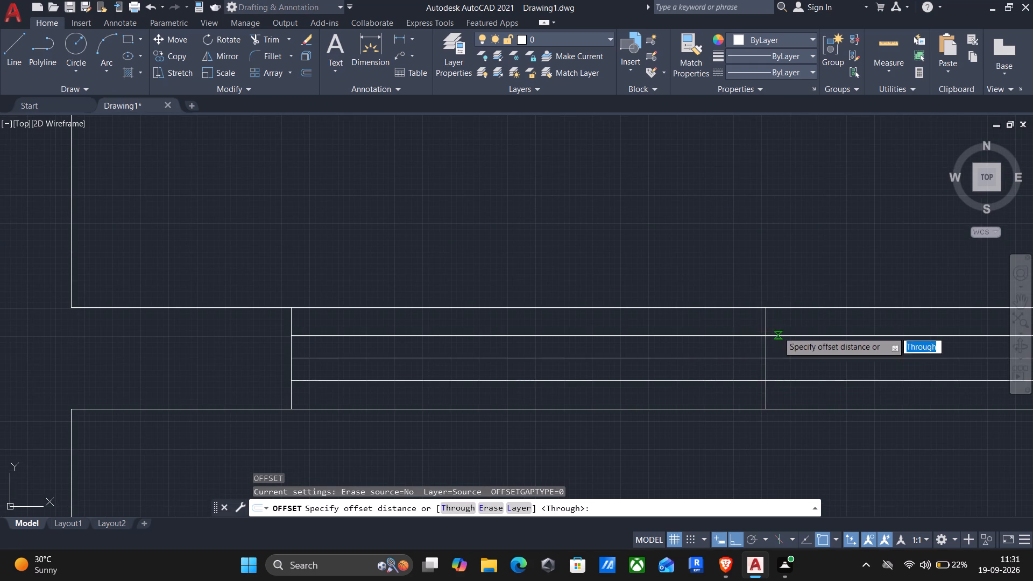
left_click(739, 330)
left_click(766, 324)
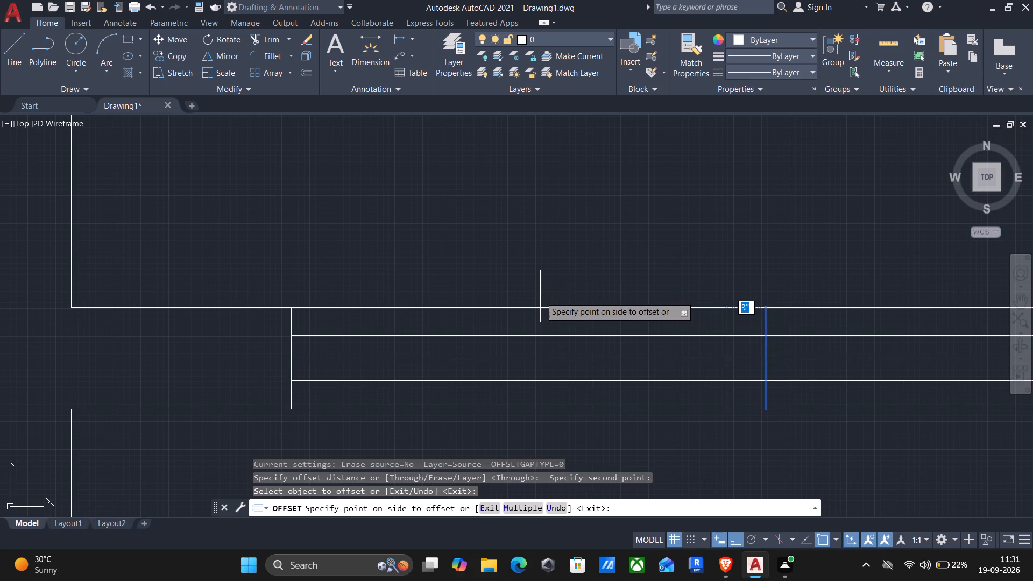
type("1'2\"")
key("Return")
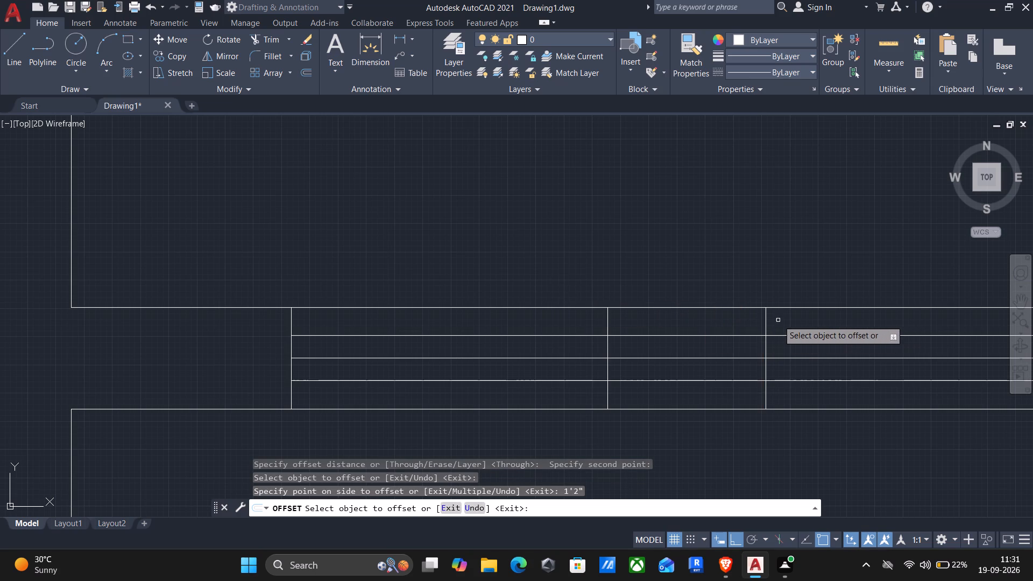
left_click(765, 320)
key("1")
type("'2\"")
key("Return")
scroll(861, 320, "down", 1)
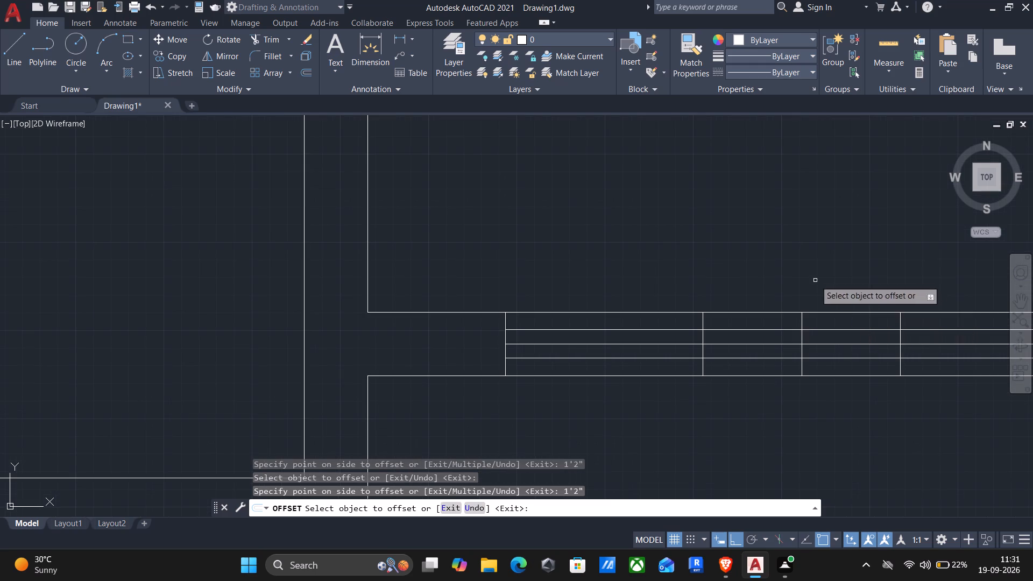
middle_click_drag(812, 278, 656, 292)
middle_click_drag(605, 299, 593, 301)
key("Escape")
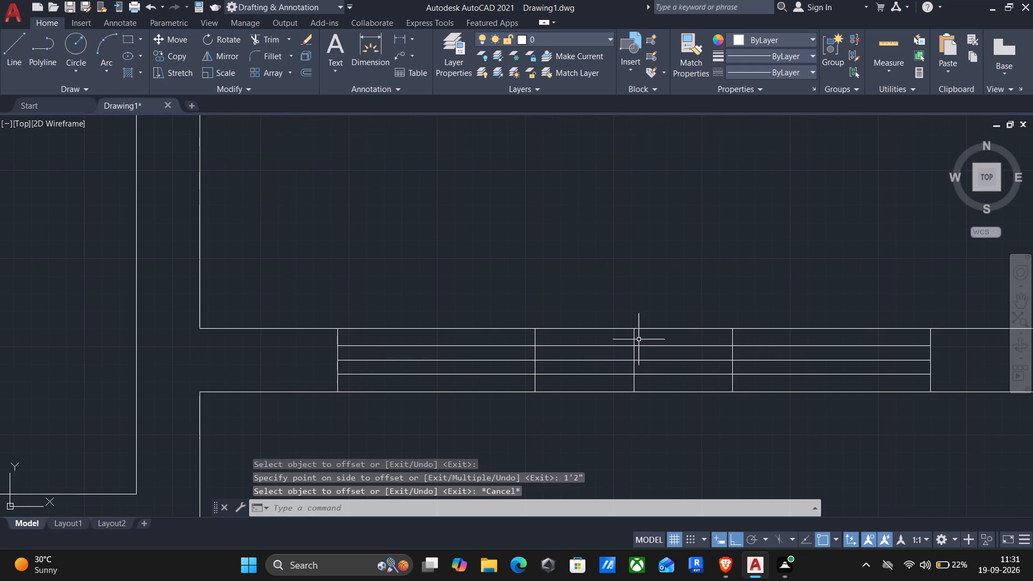
Delete the midpoint line between the two 1'2" offset lines in the entrance wall.
left_click(637, 338)
left_click(614, 333)
key("Delete")
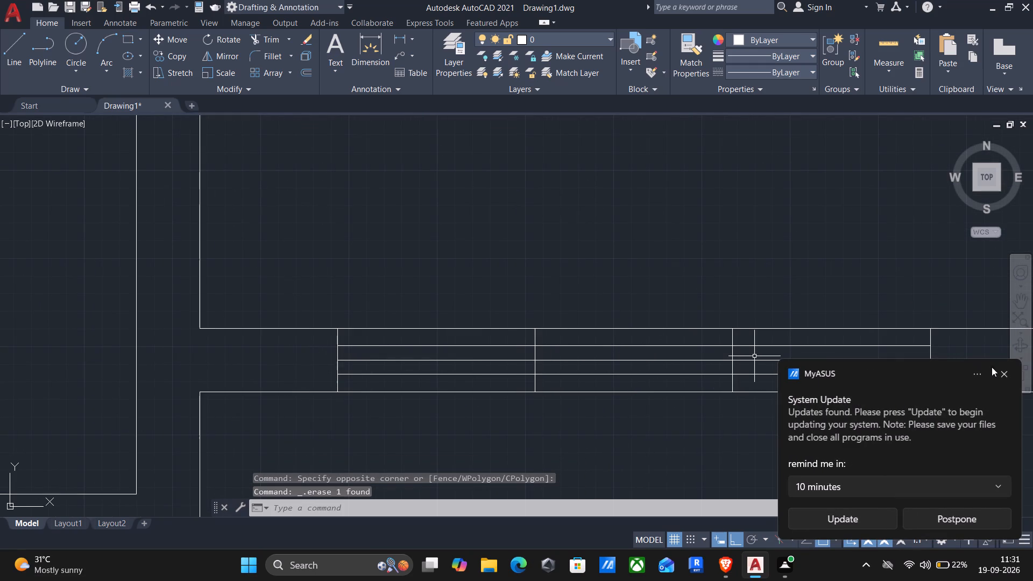
Dismiss the MyASUS system update notification.
left_click(1003, 372)
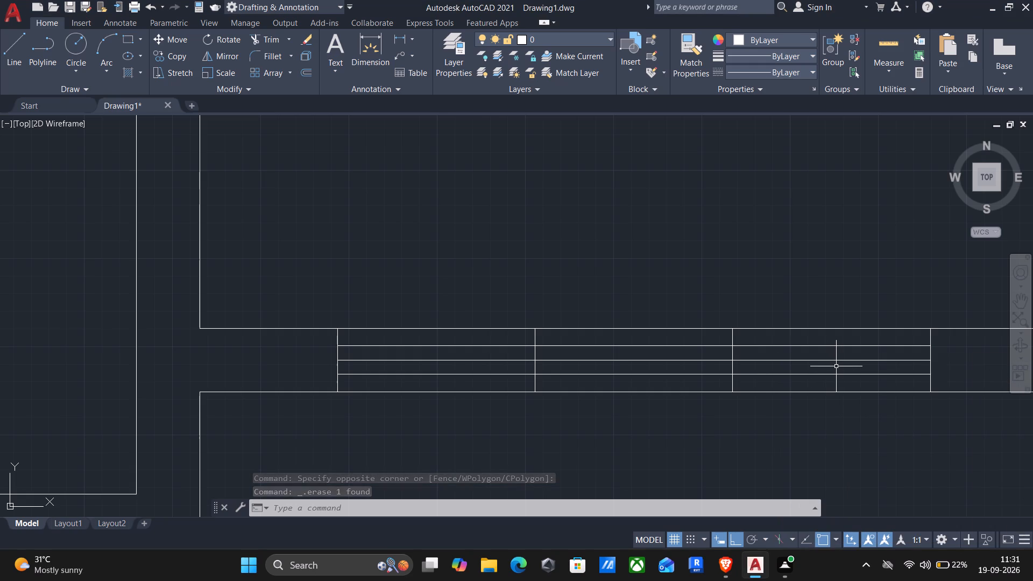
Trim the upper frame line outside the two inner verticals and the lower frame line between them.
type("tr")
key("Return")
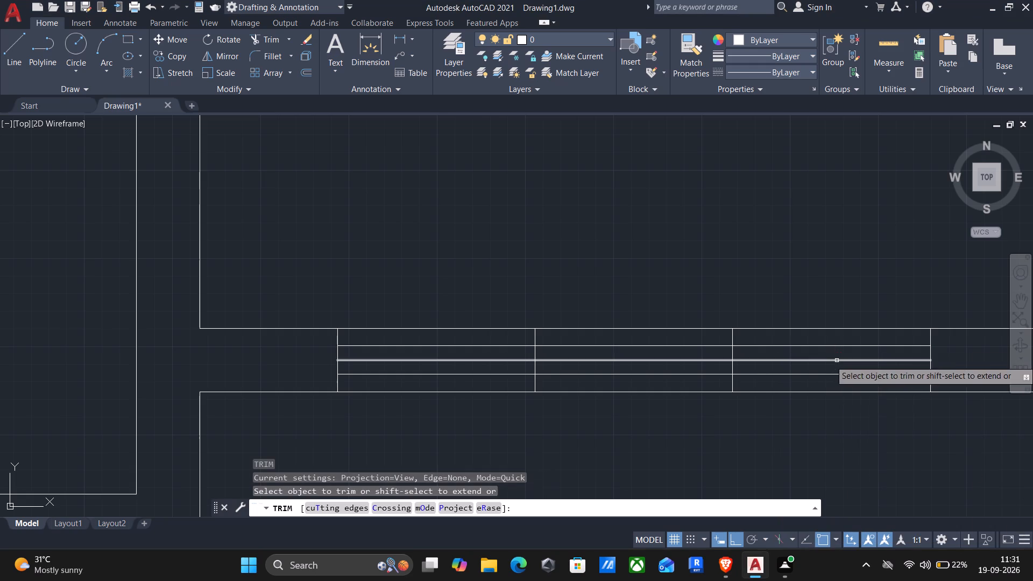
left_click(519, 346)
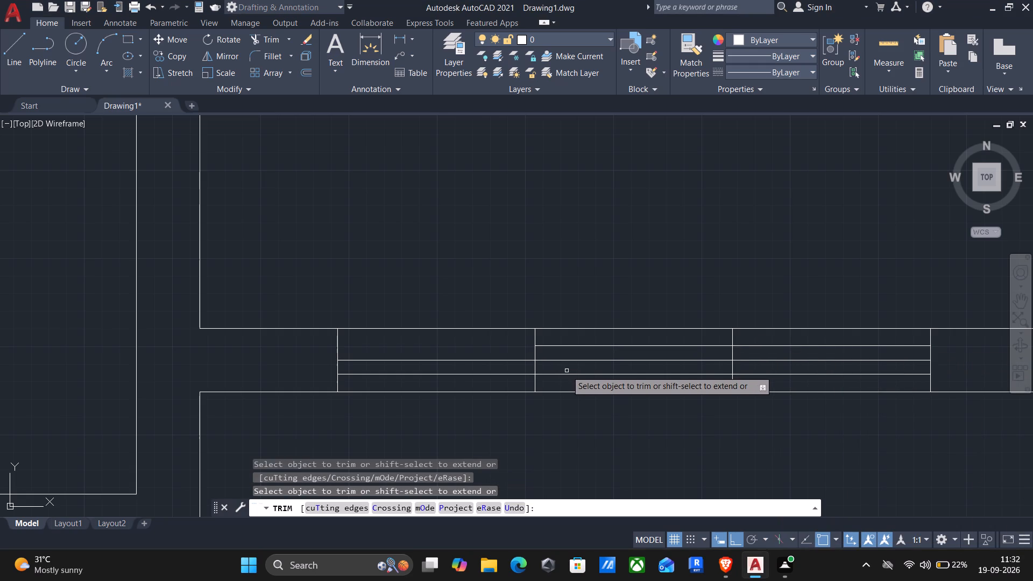
left_click(568, 374)
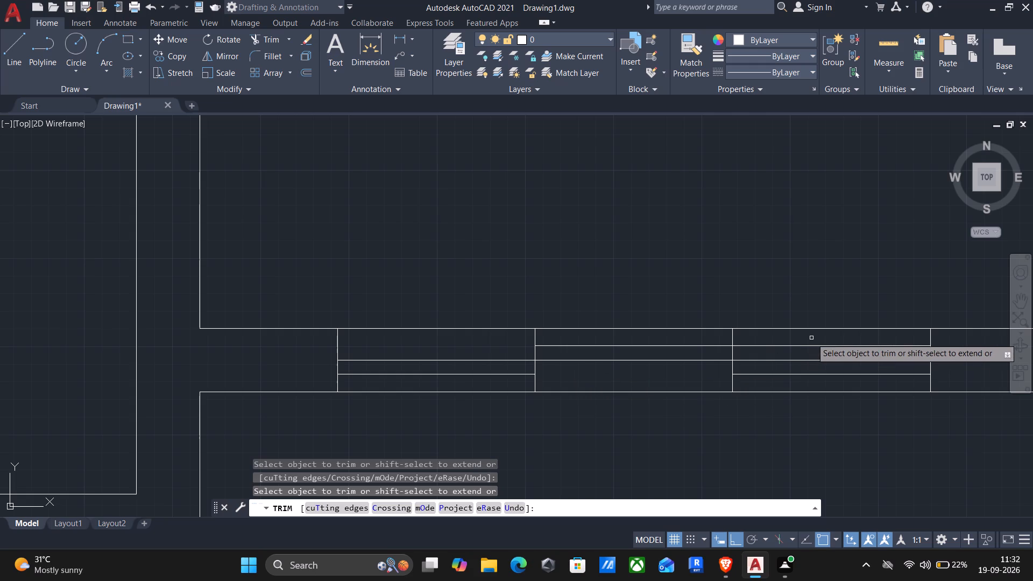
left_click(807, 344)
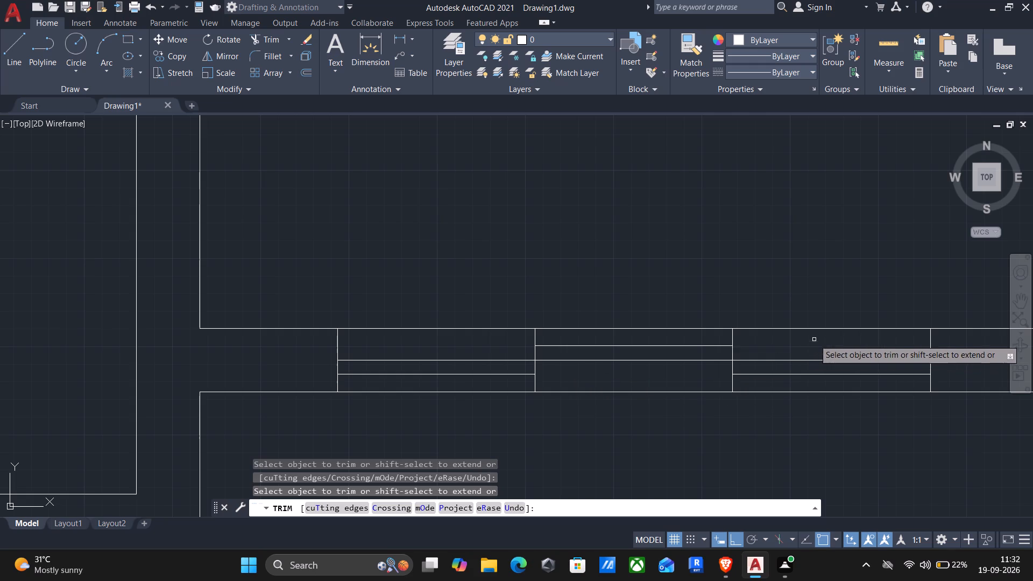
Trim both ends of the two inner verticals back to the upper and lower frame lines, forming a stepped frame.
left_click(733, 387)
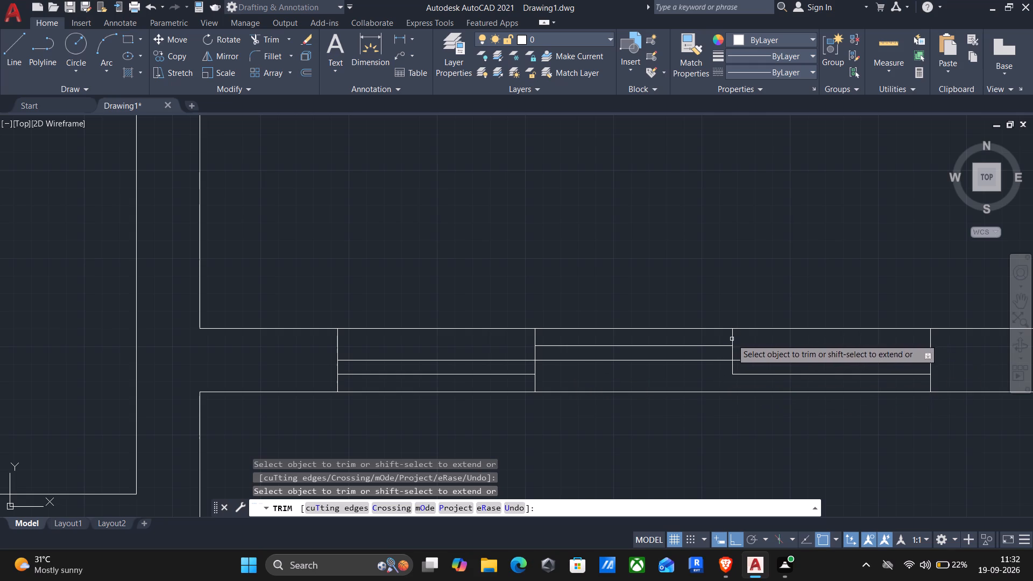
left_click(737, 337)
left_click(723, 336)
left_click(522, 342)
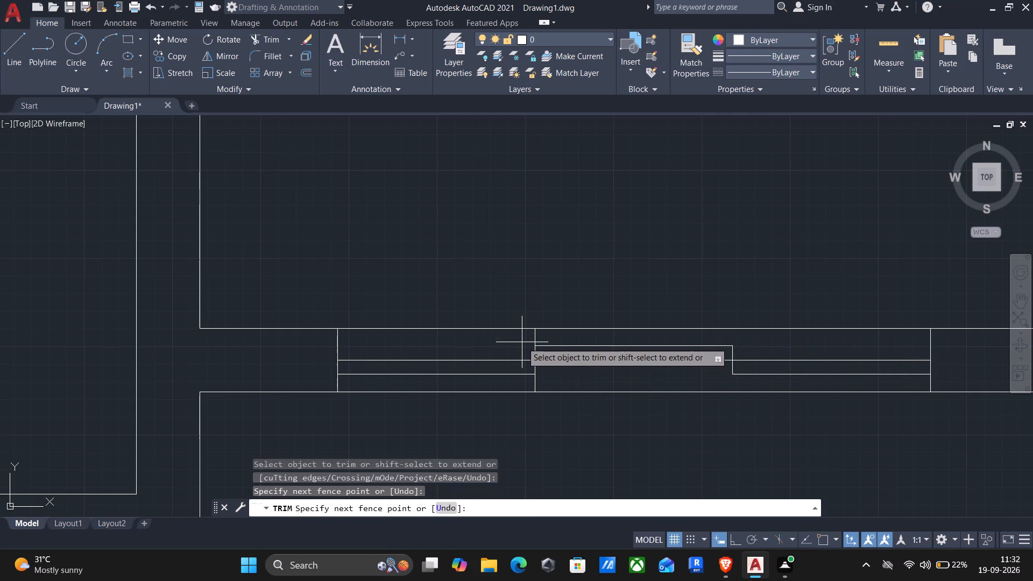
left_click(549, 338)
left_click(540, 380)
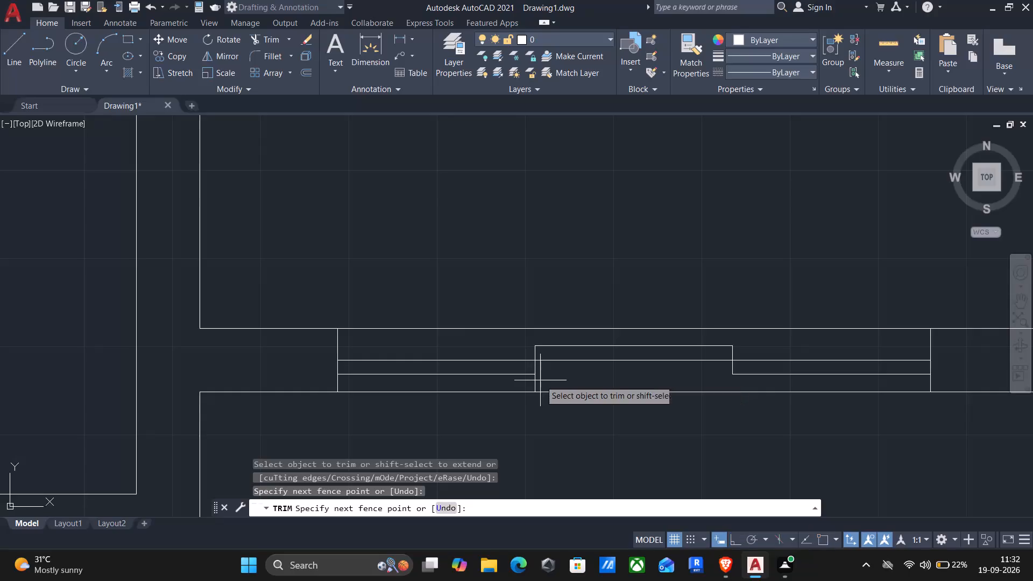
left_click(530, 382)
scroll(583, 376, "down", 2)
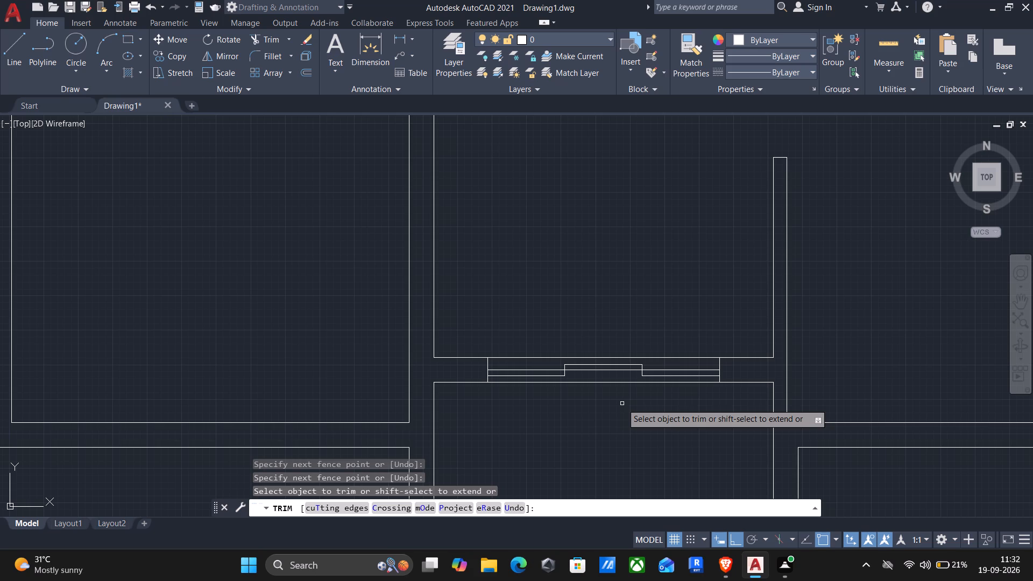
key("Escape")
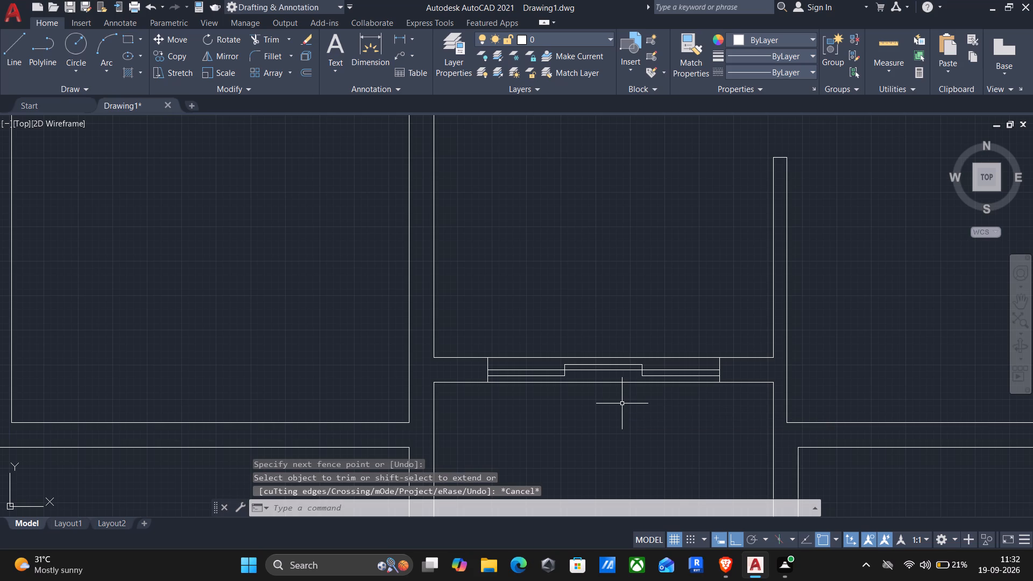
Fillet the lower-left inner wall corner of the projecting entrance room with a 1' radius.
scroll(622, 403, "down", 2)
middle_click_drag(622, 403, 528, 300)
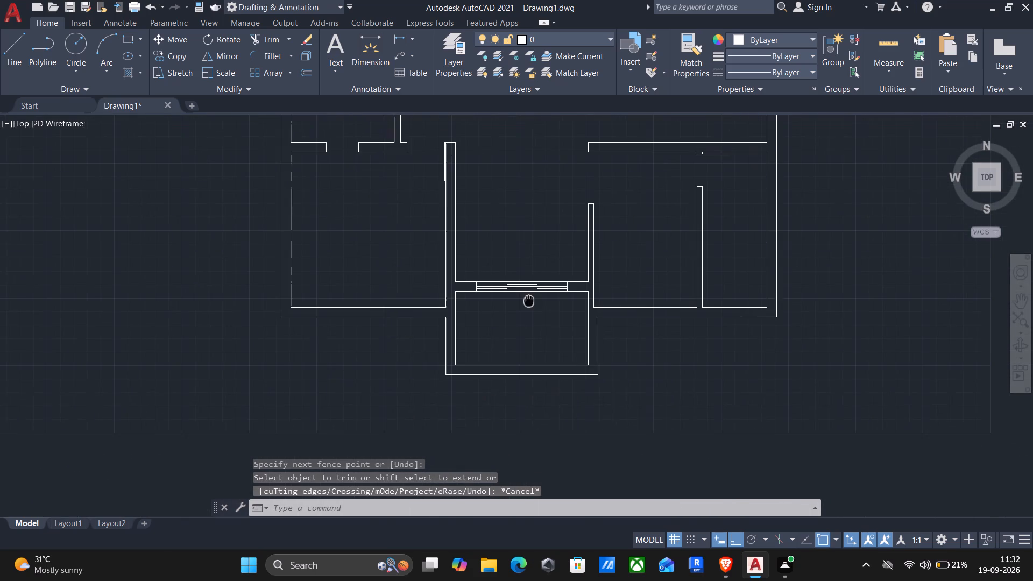
middle_click_drag(528, 300, 528, 300)
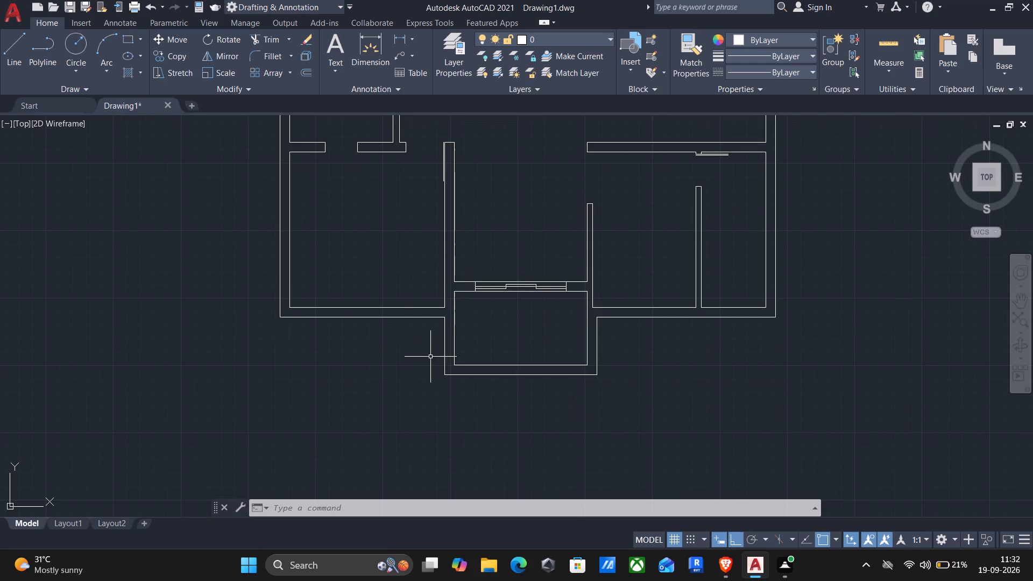
key("f")
key("Return")
key("r")
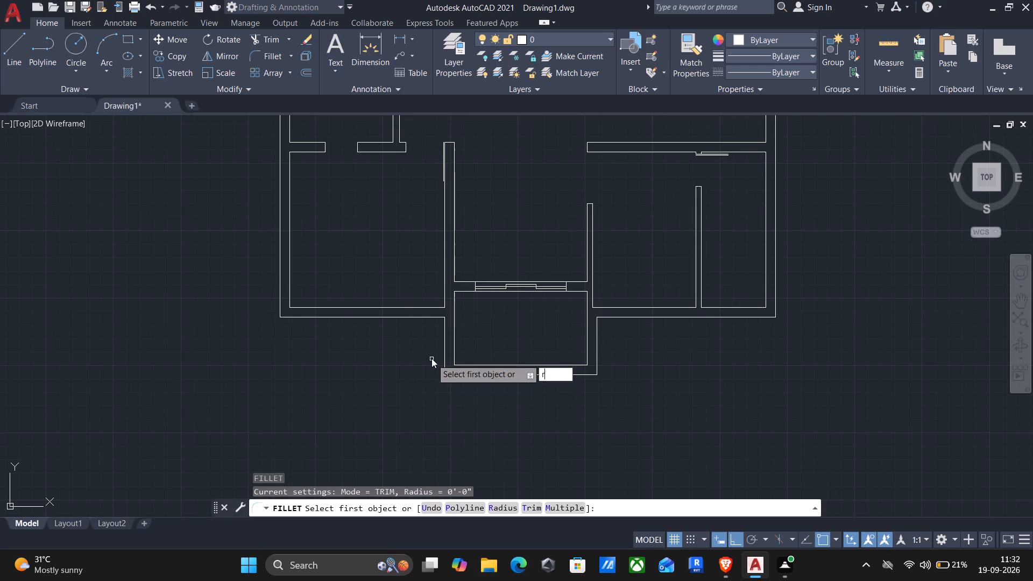
key("Return")
type("1'")
key("Return")
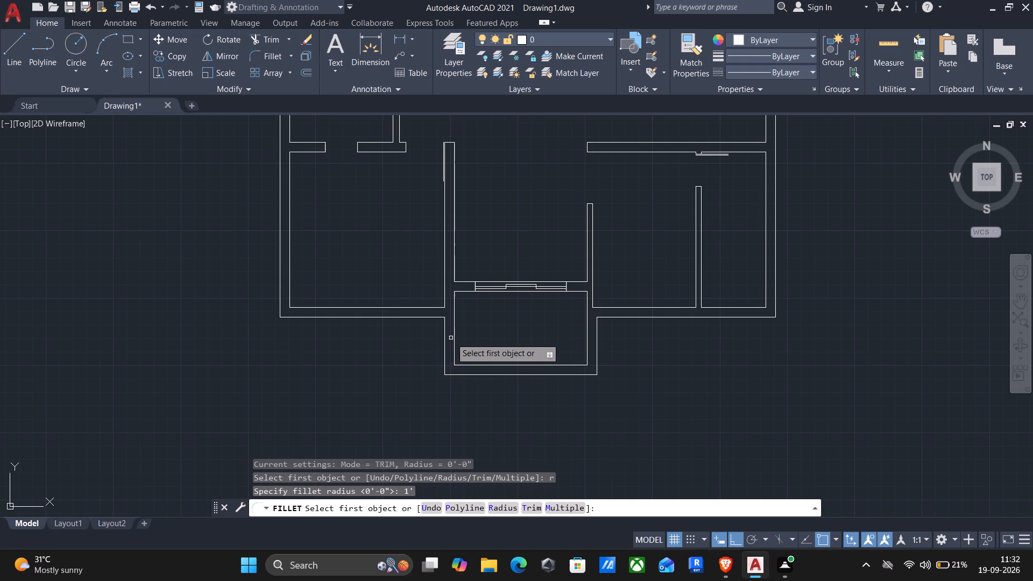
left_click(456, 333)
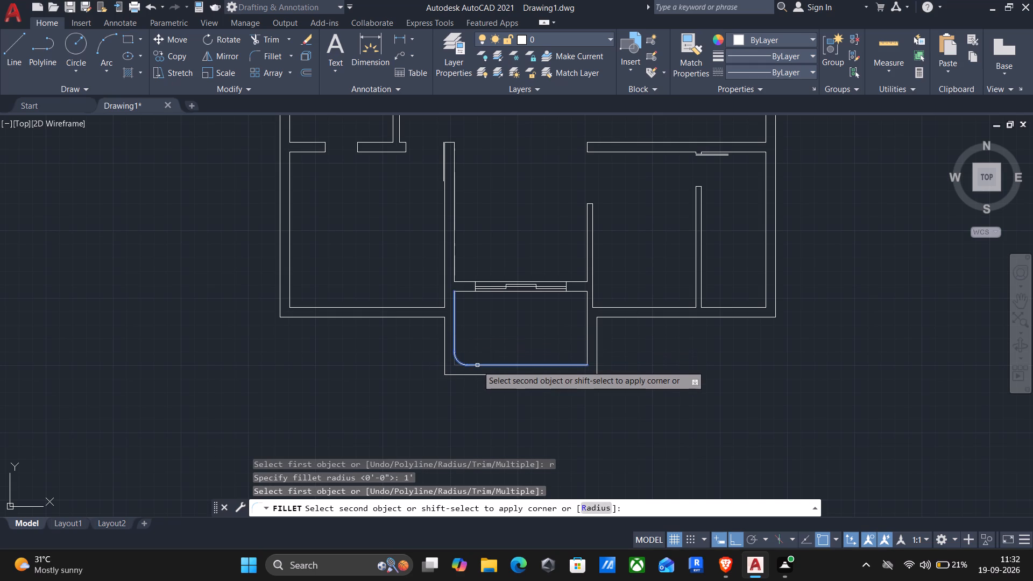
left_click(477, 365)
Fillet the lower-left outer wall corner of the projecting entrance room with the same 1' radius.
key("Return")
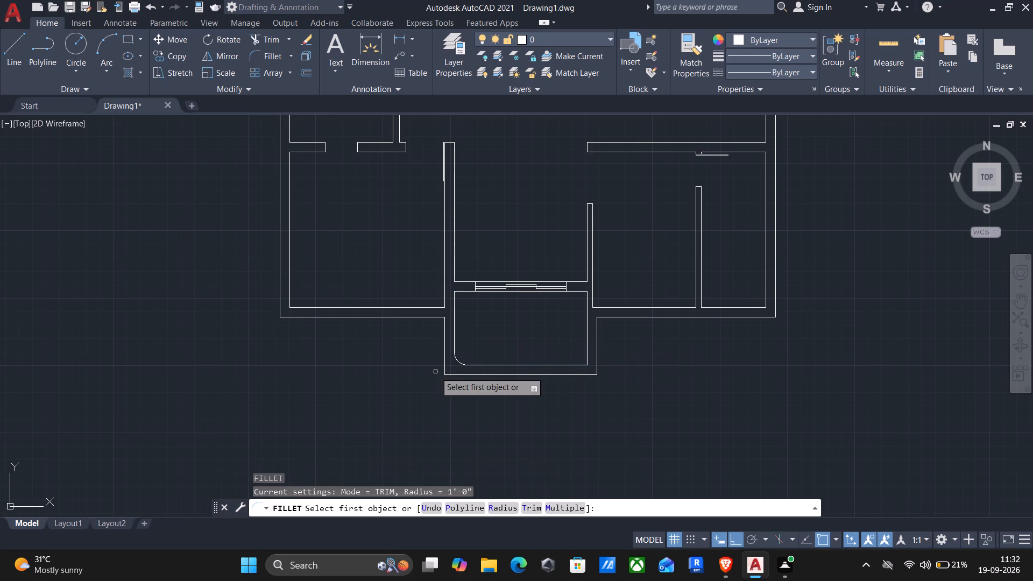
left_click(445, 358)
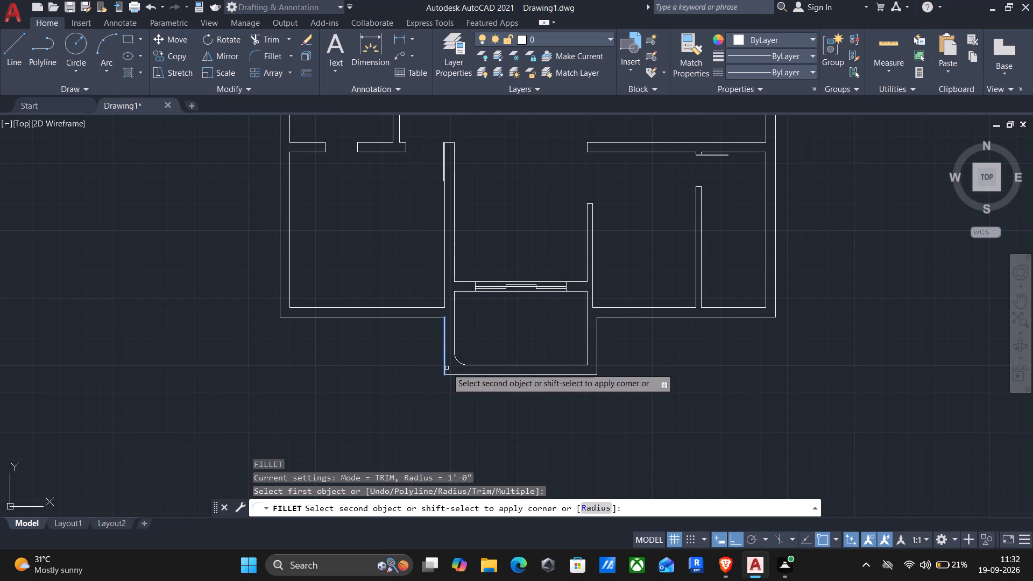
left_click(452, 374)
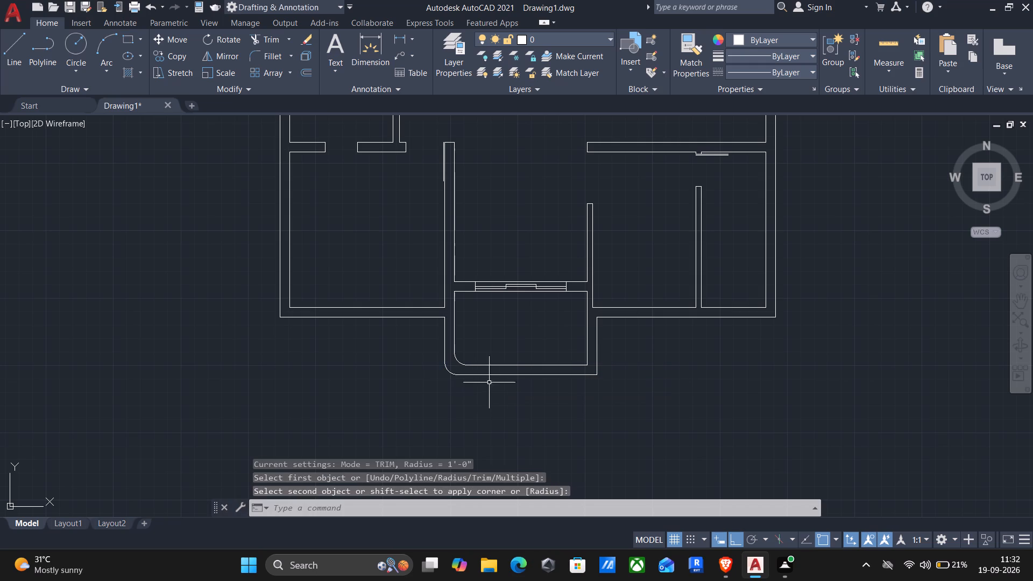
key("Return")
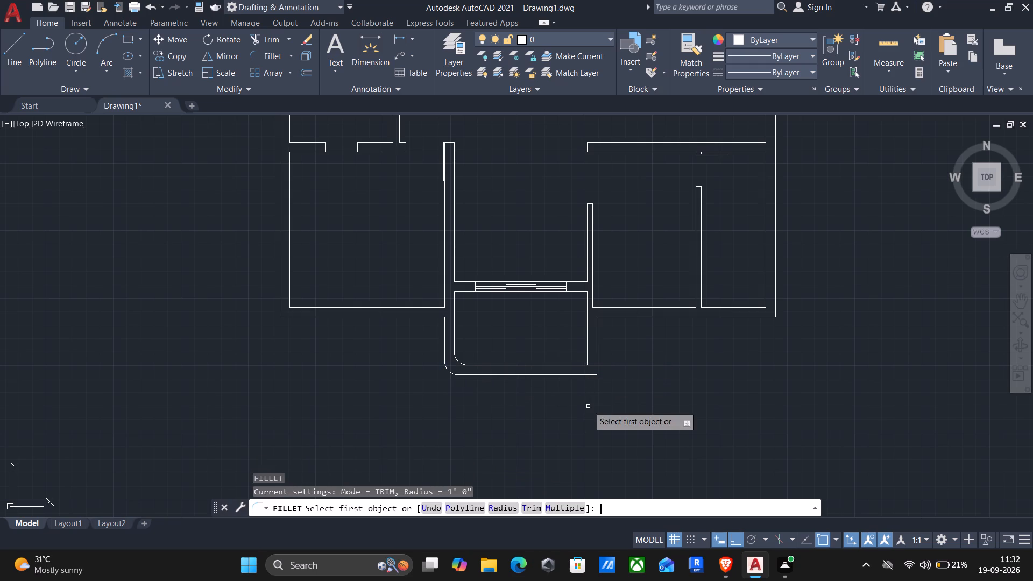
key("Return")
Draw a 1' vertical line downward from the lower-right outer corner of the projecting entrance room.
key("l")
key("Return")
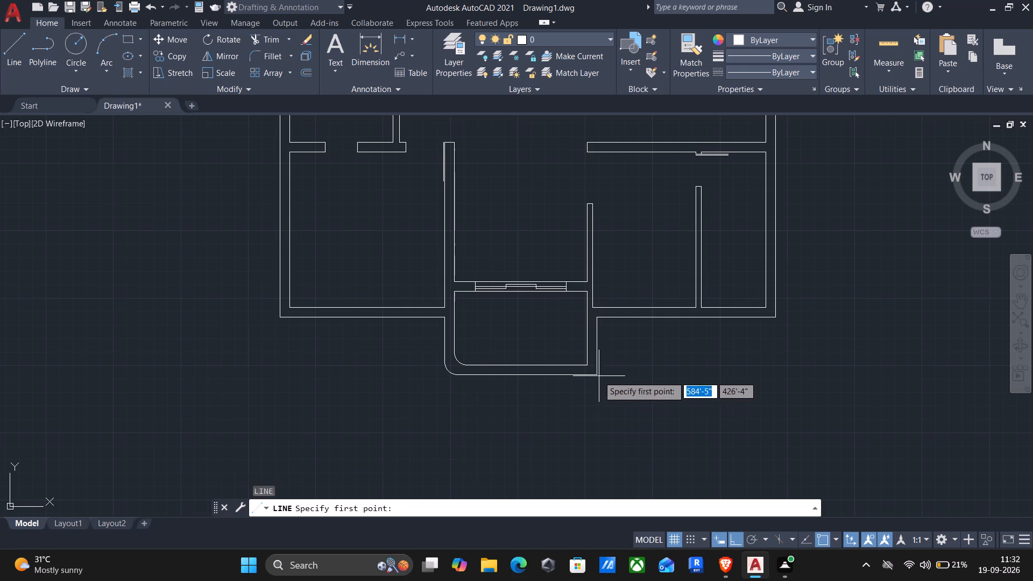
left_click(595, 375)
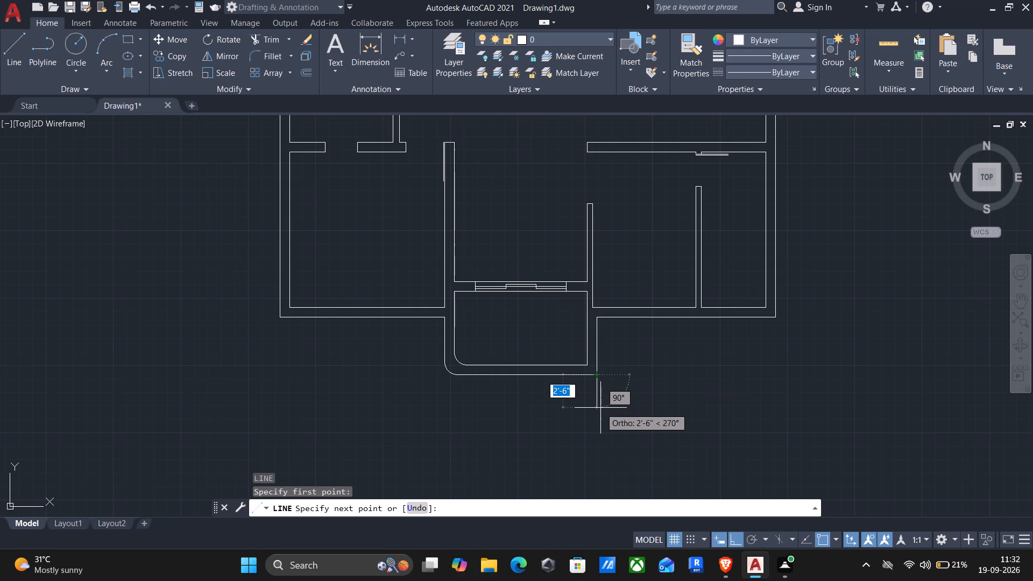
key("1")
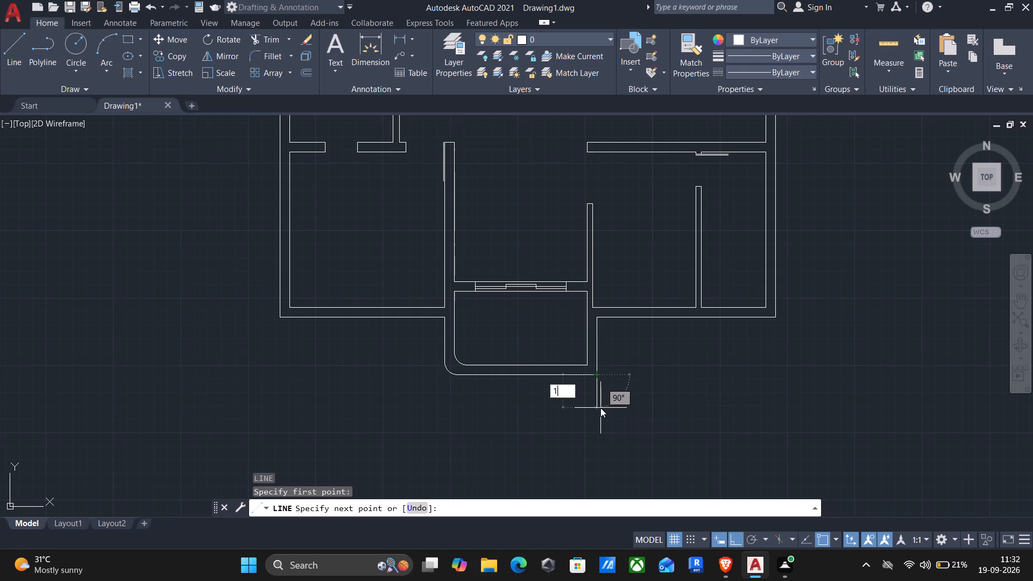
key("apostrophe")
key("Return")
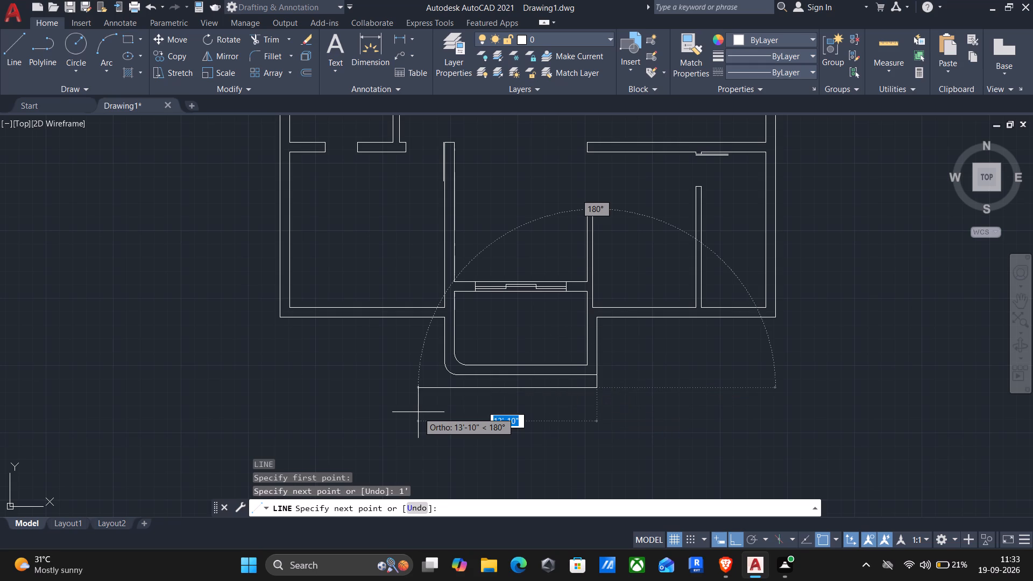
key("Return")
scroll(621, 371, "up", 2)
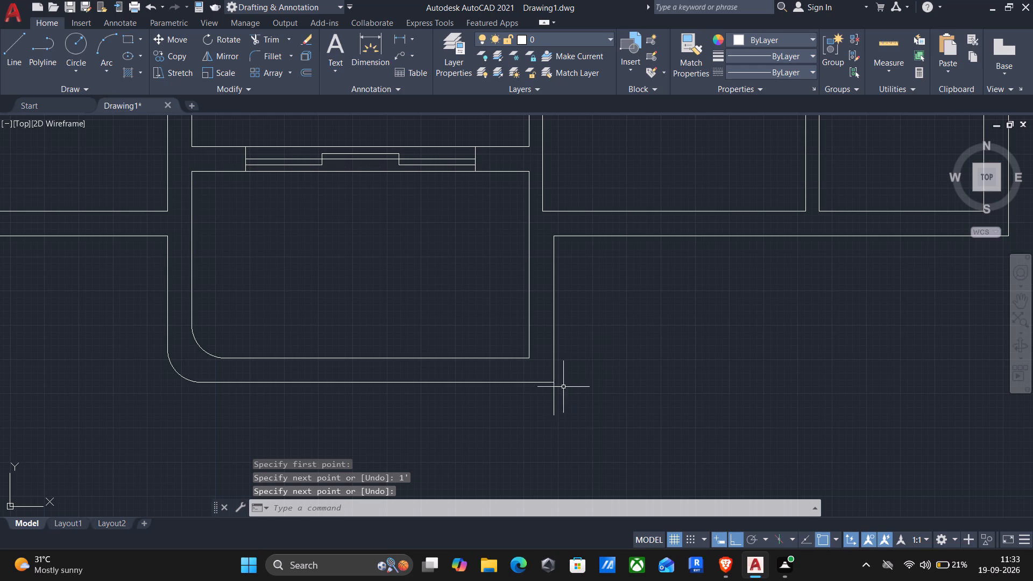
Draw a 9" horizontal line leftward from the lower end of the 1' vertical at the entrance room's lower-right corner.
key("Return")
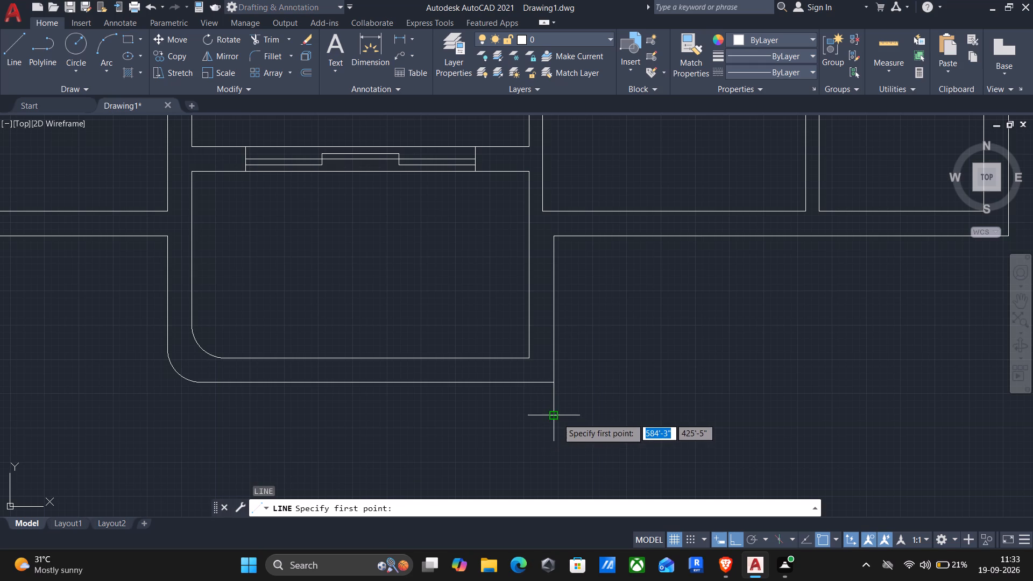
left_click(553, 418)
type("9\"")
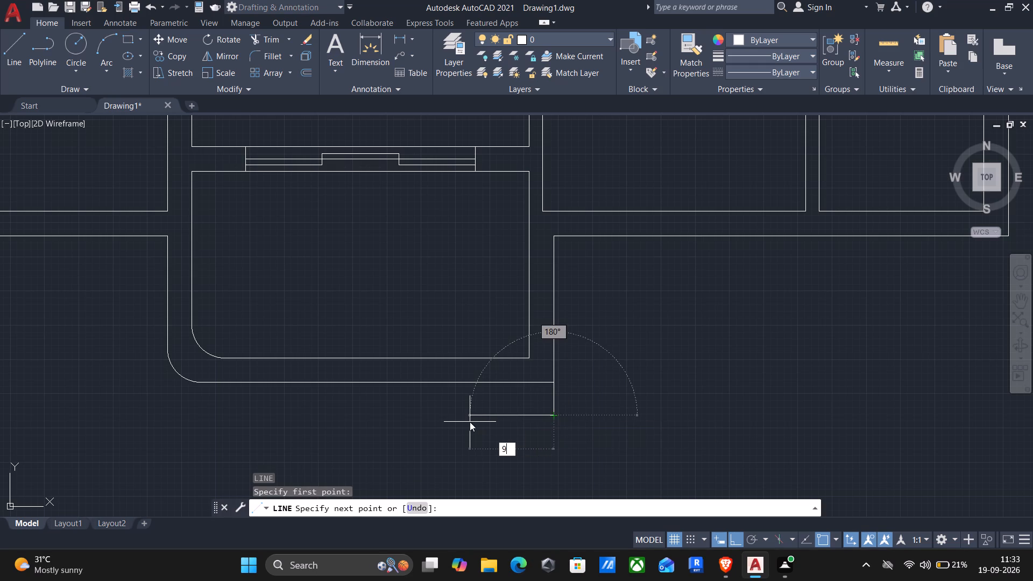
key("Return")
key("Return")
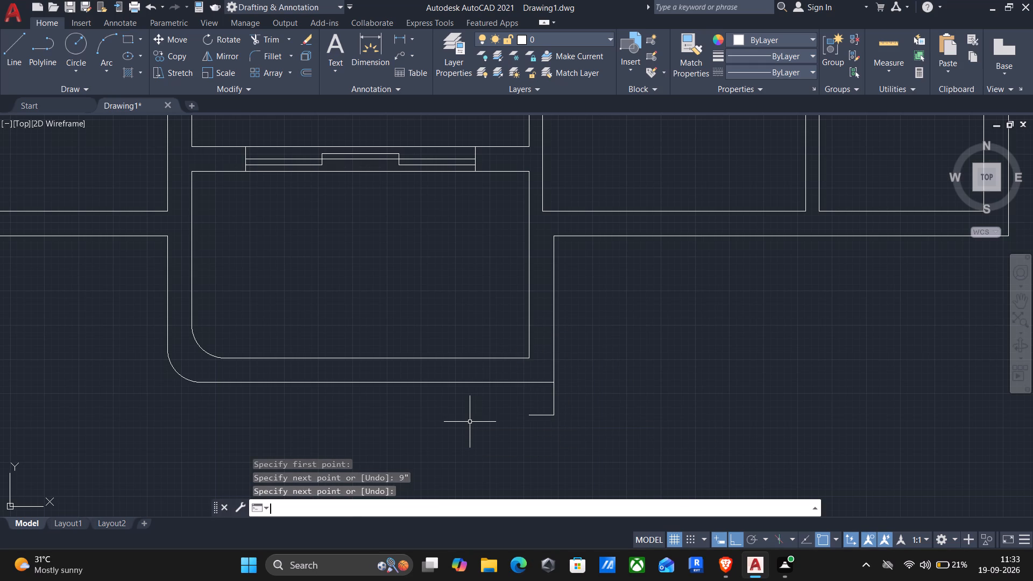
Extend the entrance room's inner right wall line down to the 9" line, forming a short wall stub.
type("ex")
key("Return")
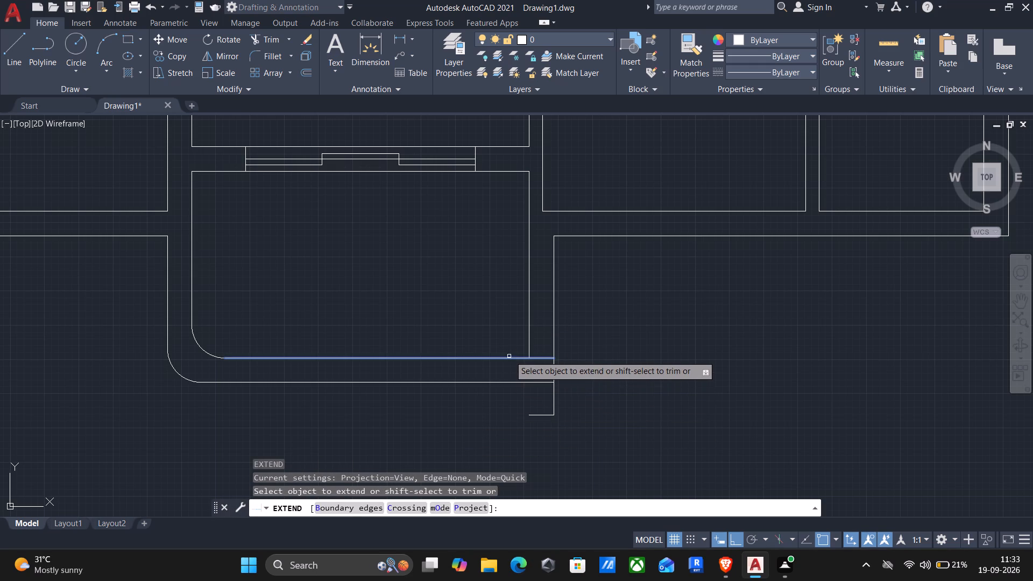
left_click(527, 338)
left_click(532, 327)
left_click_drag(532, 327, 493, 328)
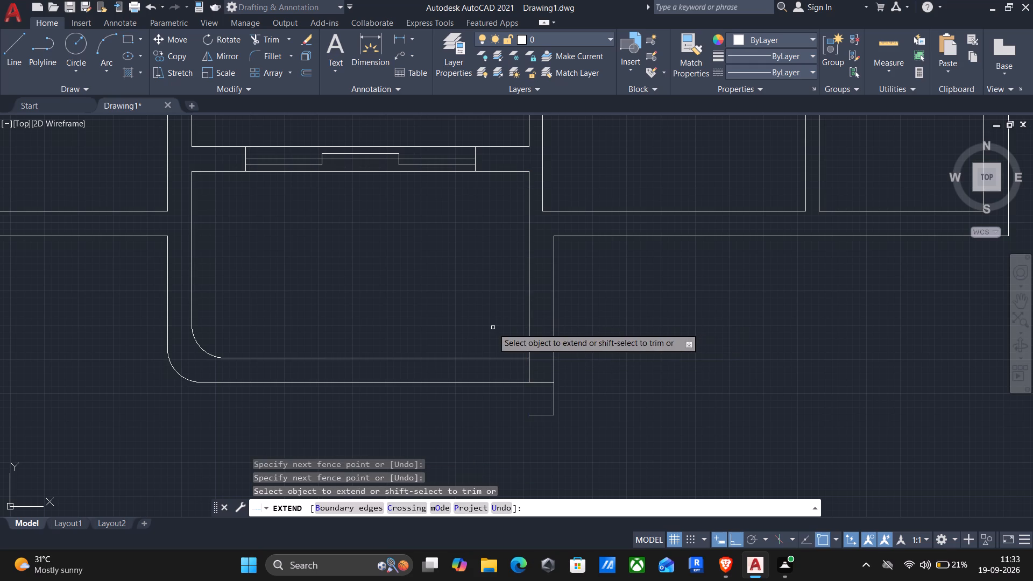
left_click_drag(545, 341, 515, 339)
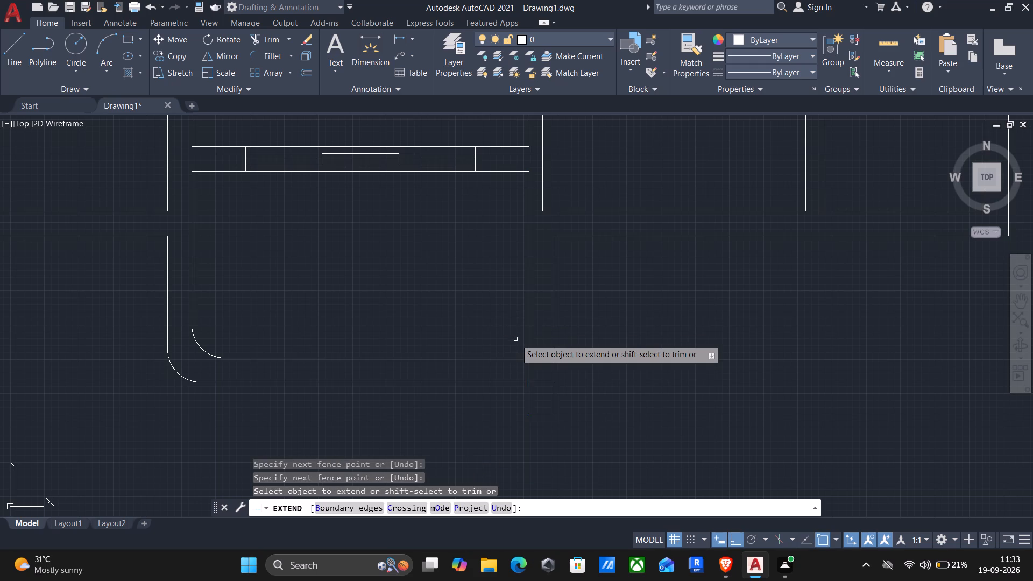
key("Escape")
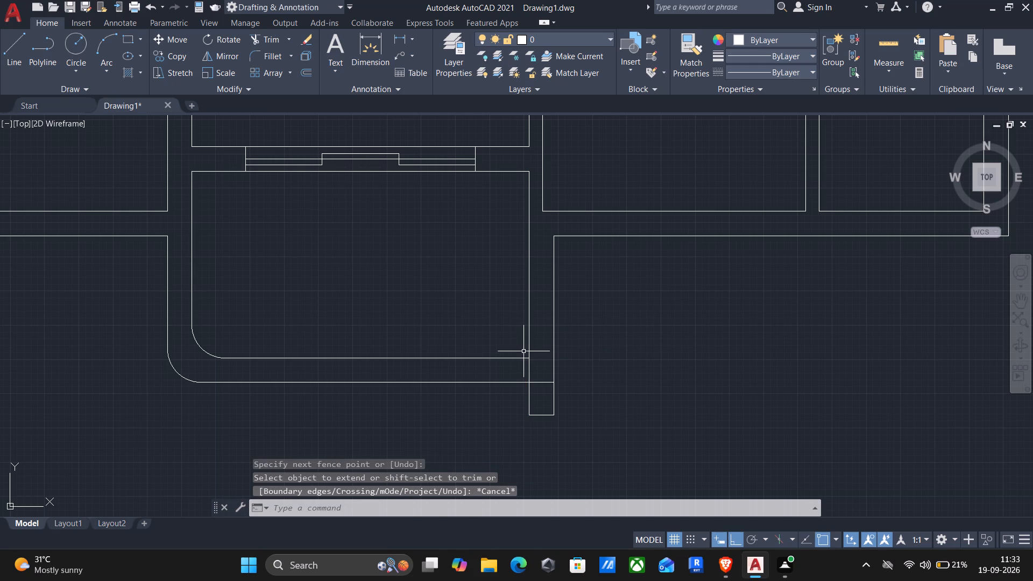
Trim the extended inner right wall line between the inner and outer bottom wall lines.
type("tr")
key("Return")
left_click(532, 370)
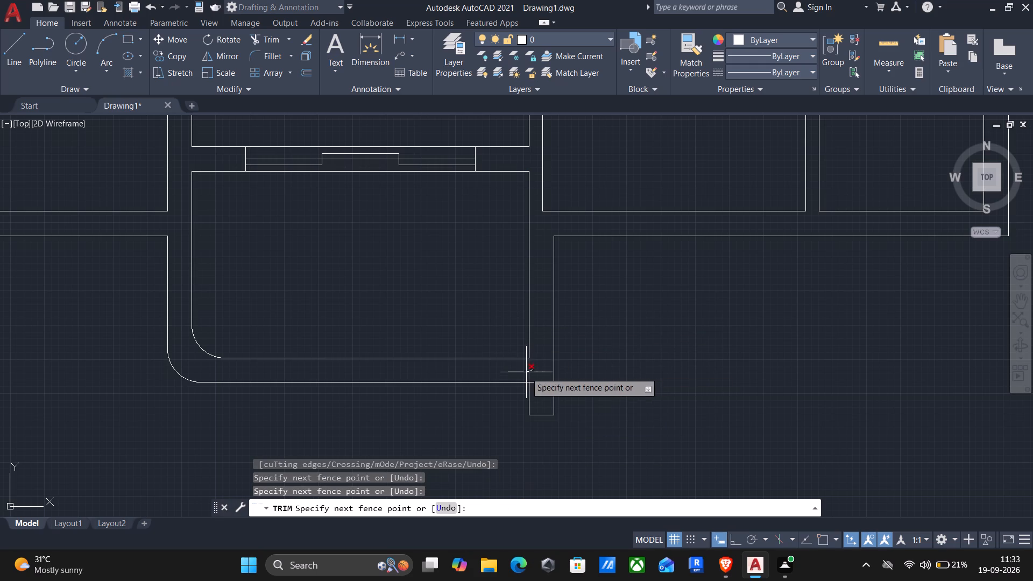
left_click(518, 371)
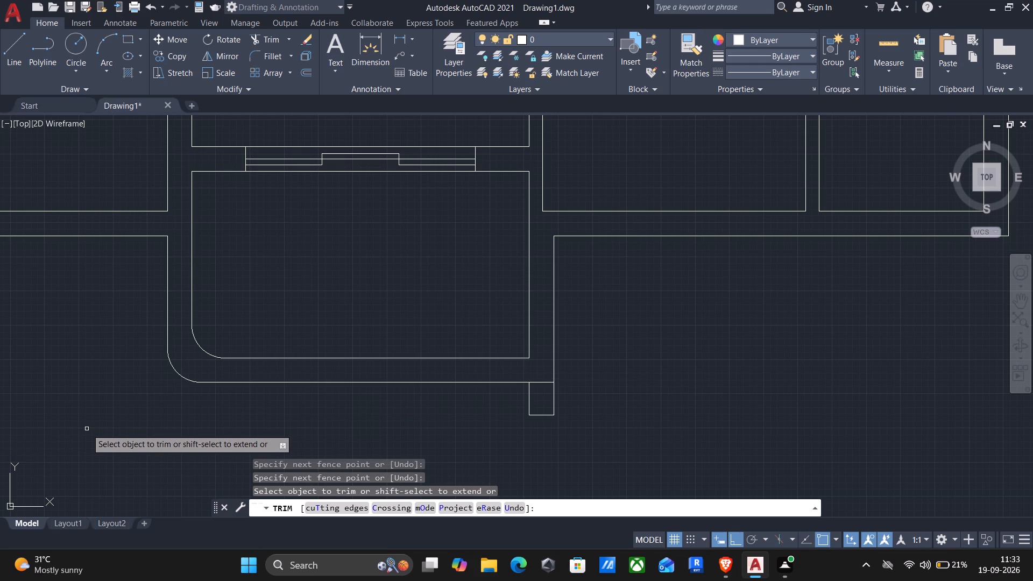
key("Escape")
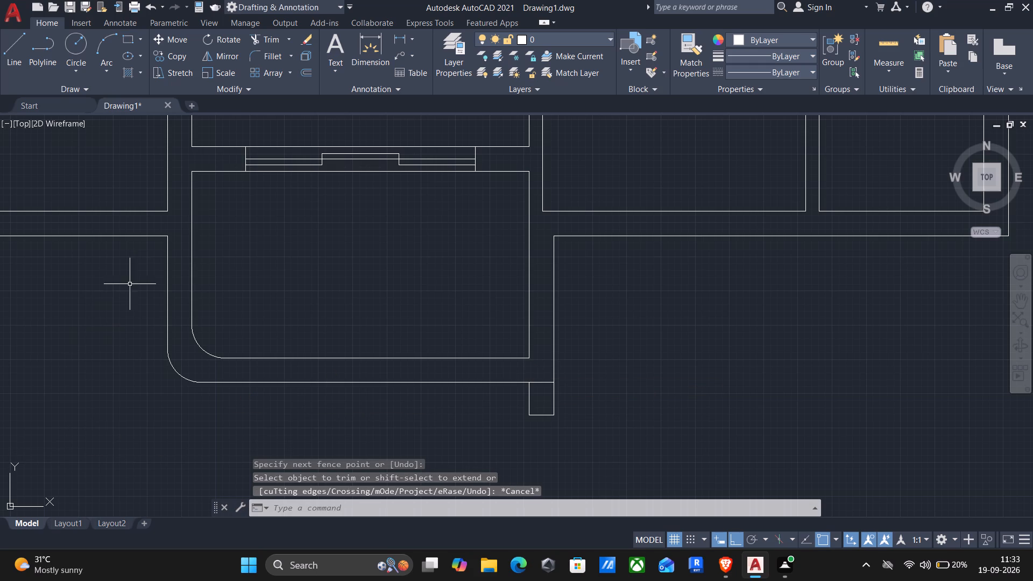
Draw a horizontal line across the left wall's thickness, from the outer wall corner to the entrance room's inner wall line.
key("l")
key("Return")
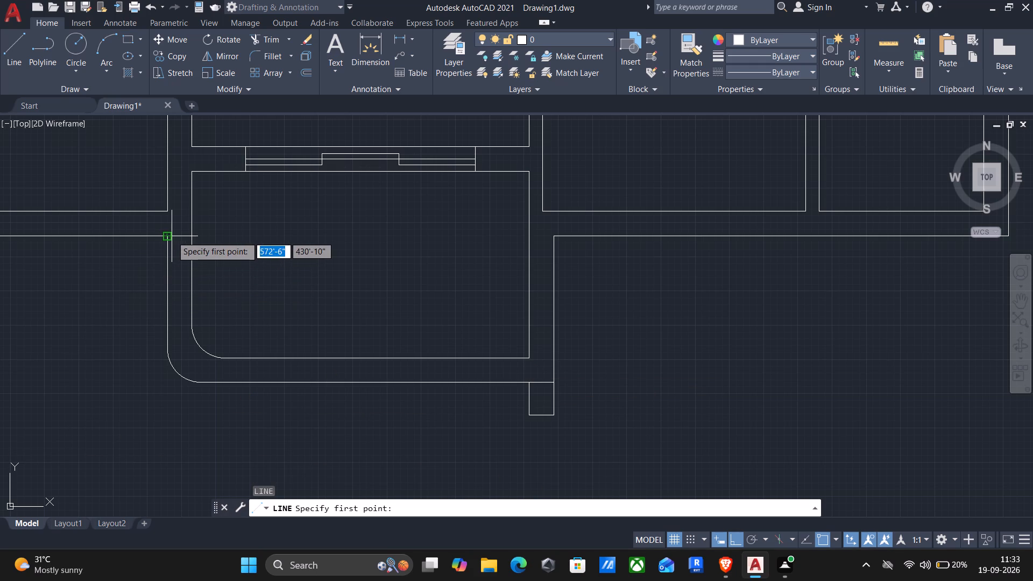
left_click(166, 235)
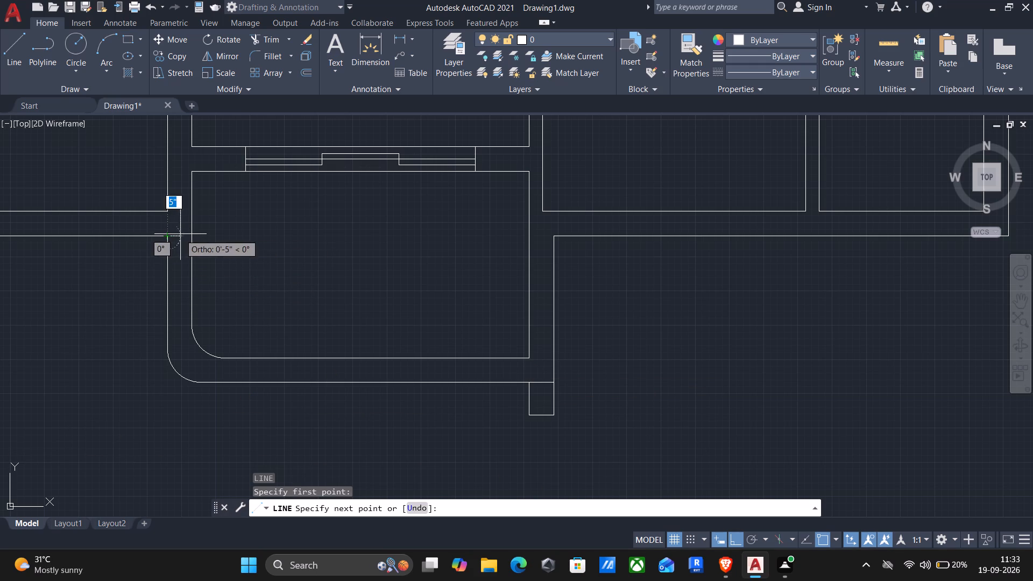
left_click(187, 235)
key("Return")
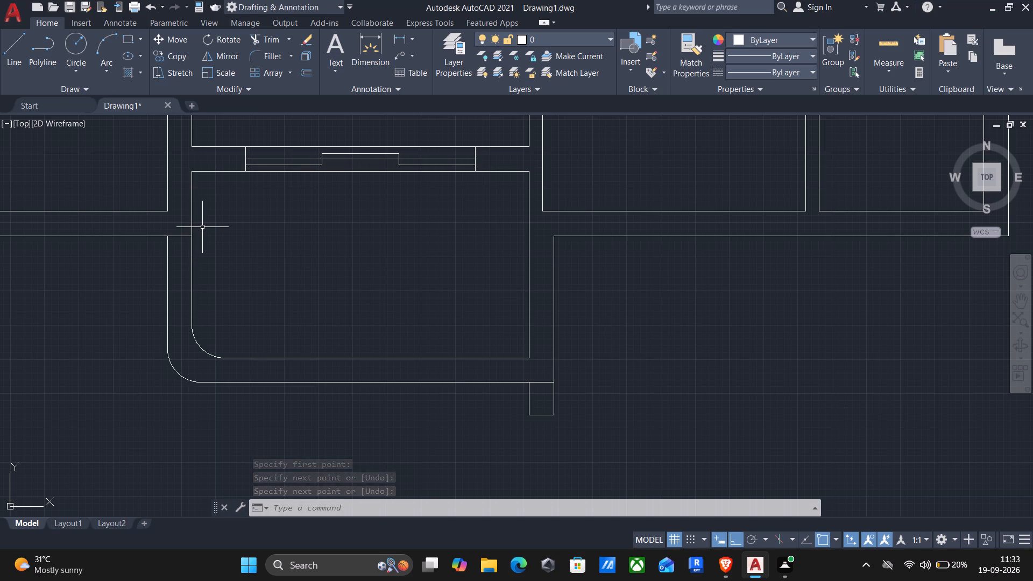
Draw a vertical line joining the wall stub's inner edge up to the entrance room's lower-right inner corner.
key("l")
key("Return")
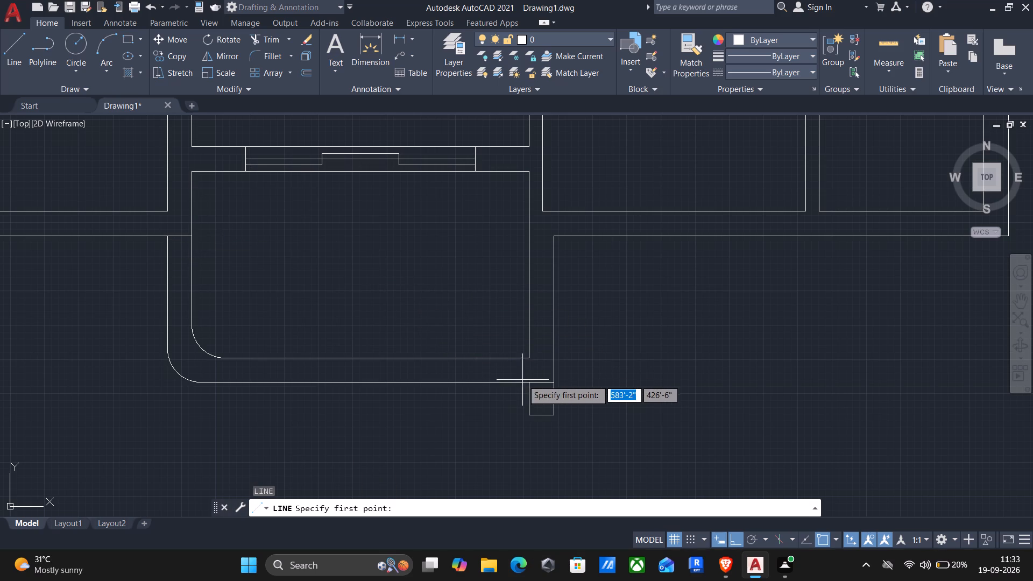
left_click(528, 381)
left_click(532, 357)
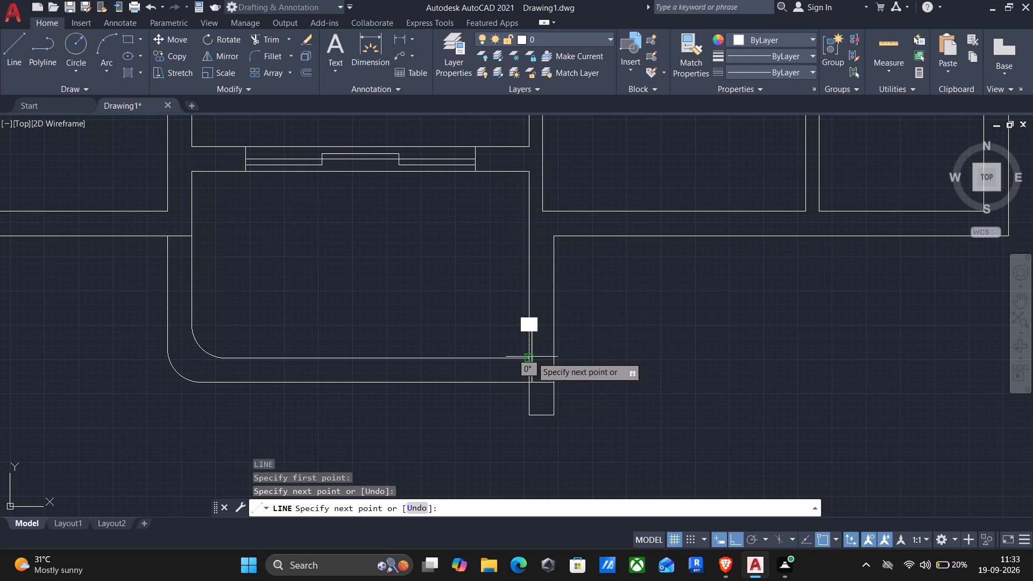
key("Return")
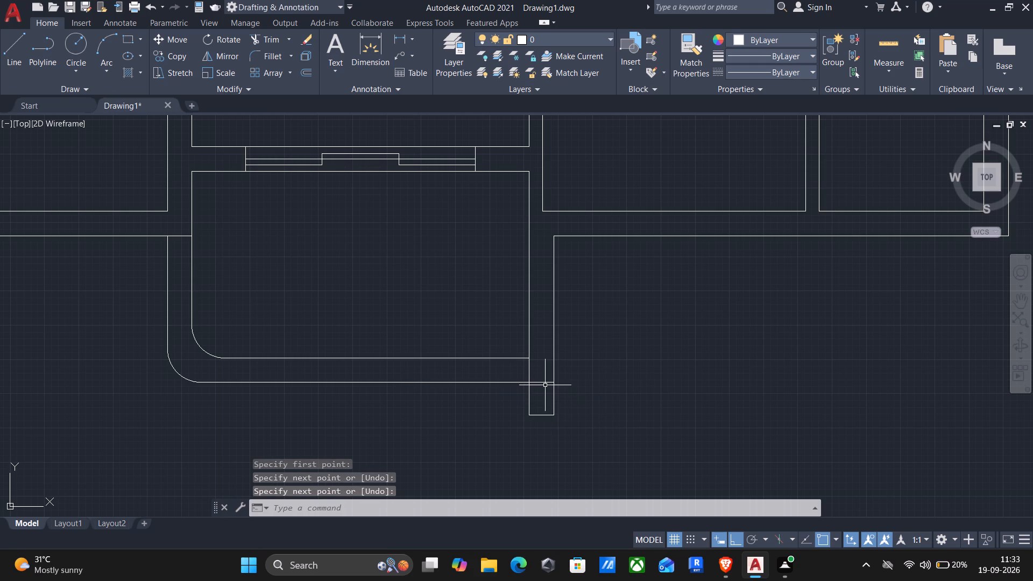
Trim the outer bottom wall line where it crosses the right wall and its stub.
type("tr")
key("Return")
left_click(545, 385)
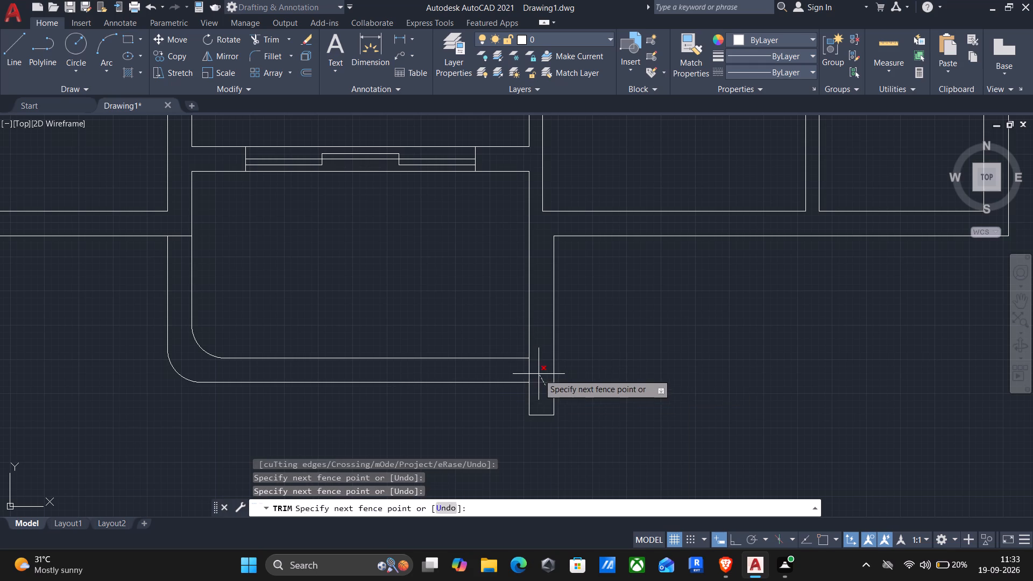
left_click(538, 374)
key("Escape")
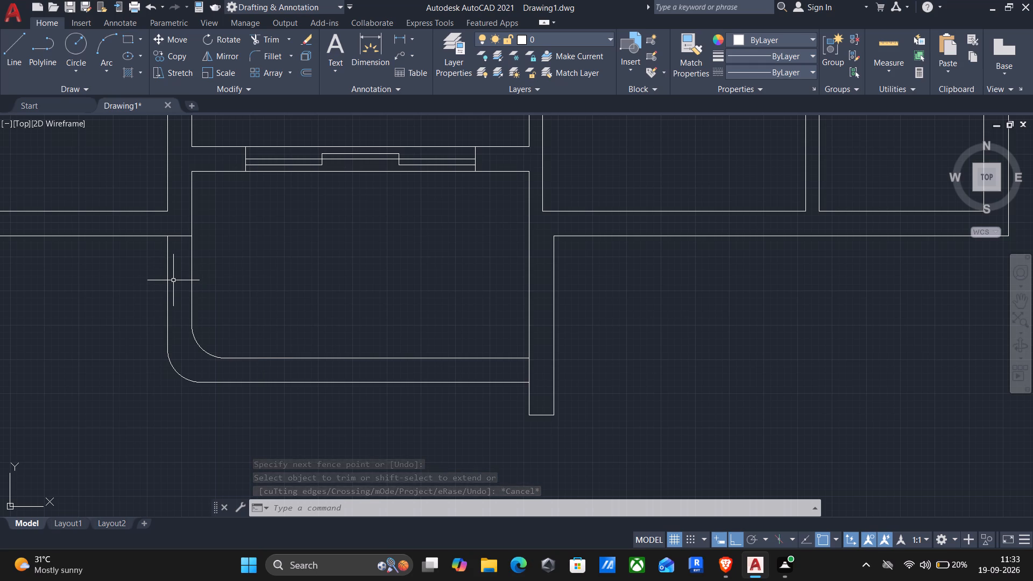
Offset the entrance room's outer left wall line inward by 2" and again by 4".
key("o")
key("Return")
left_click_drag(173, 280, 186, 279)
left_click(200, 273)
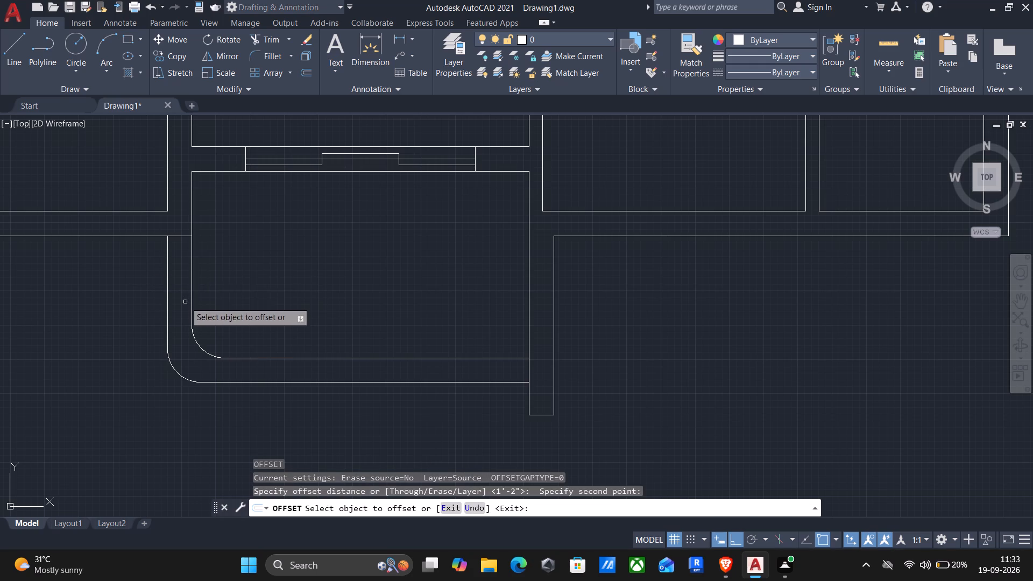
left_click(167, 323)
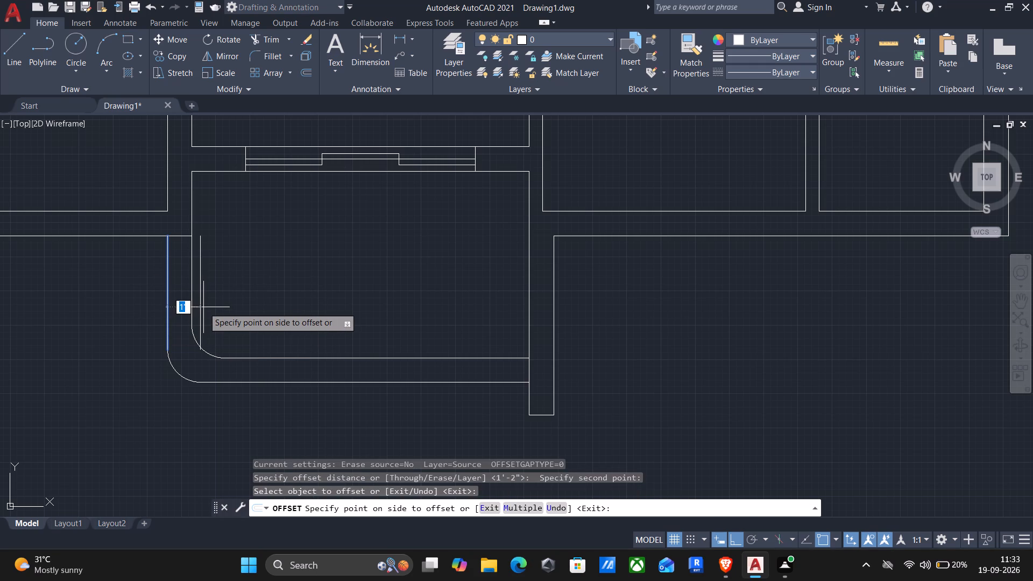
type("2\"")
key("Return")
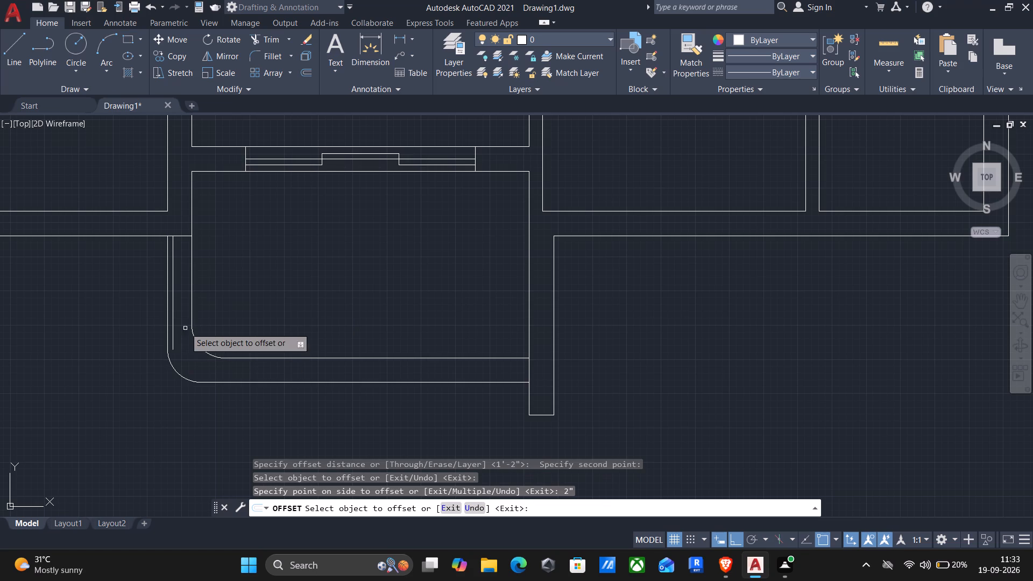
left_click(168, 294)
type("4\"")
key("Return")
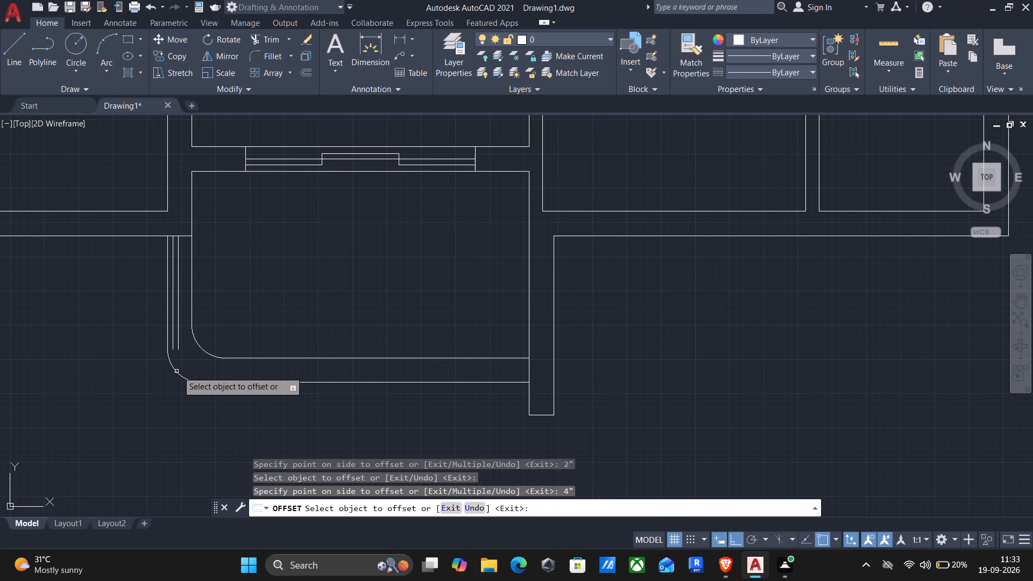
Offset the outer lower-left corner arc and the outer bottom wall line inward by 4" each.
left_click(179, 376)
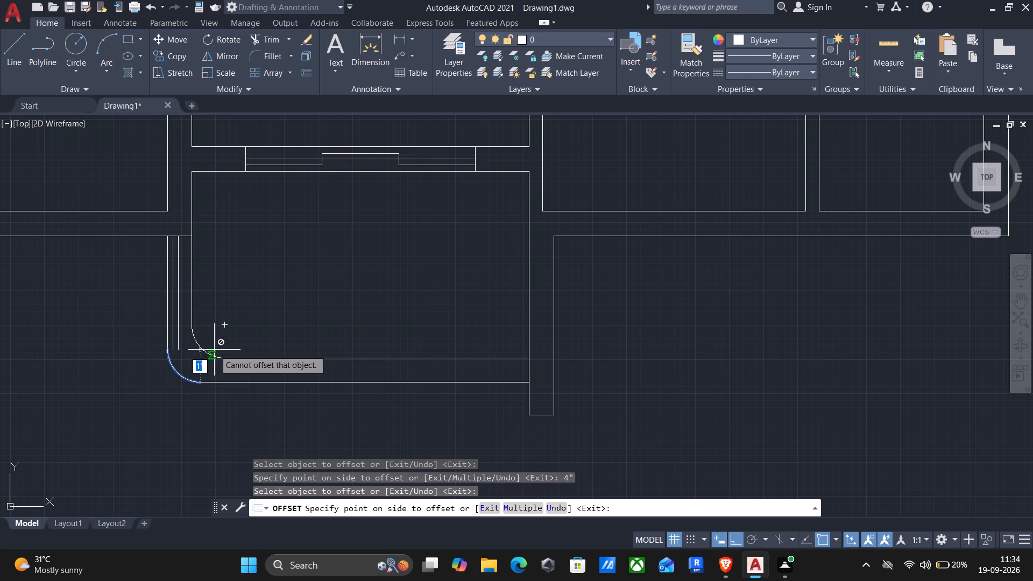
type("4\"")
key("Return")
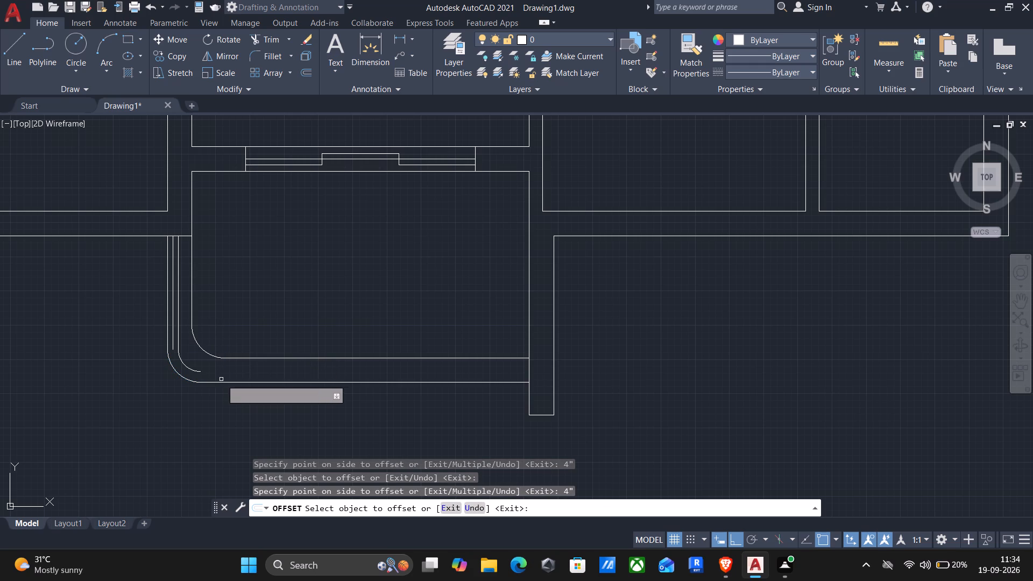
left_click(231, 381)
key("5")
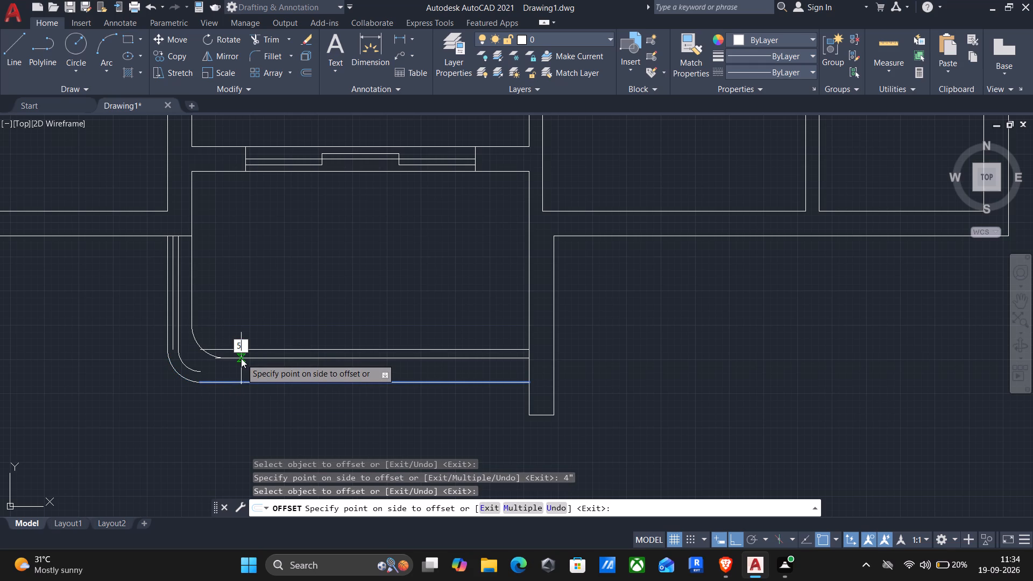
key("BackSpace")
type("4\"")
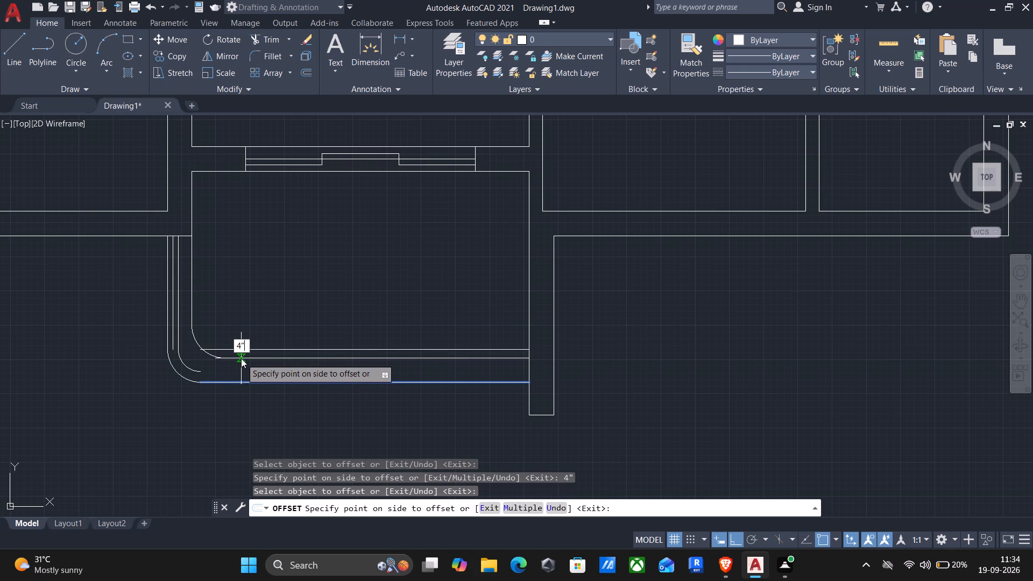
key("Return")
Offset the 4" offset line in the bottom wall by 1" to both its outer and inner sides.
left_click(245, 371)
type("1\"")
key("Return")
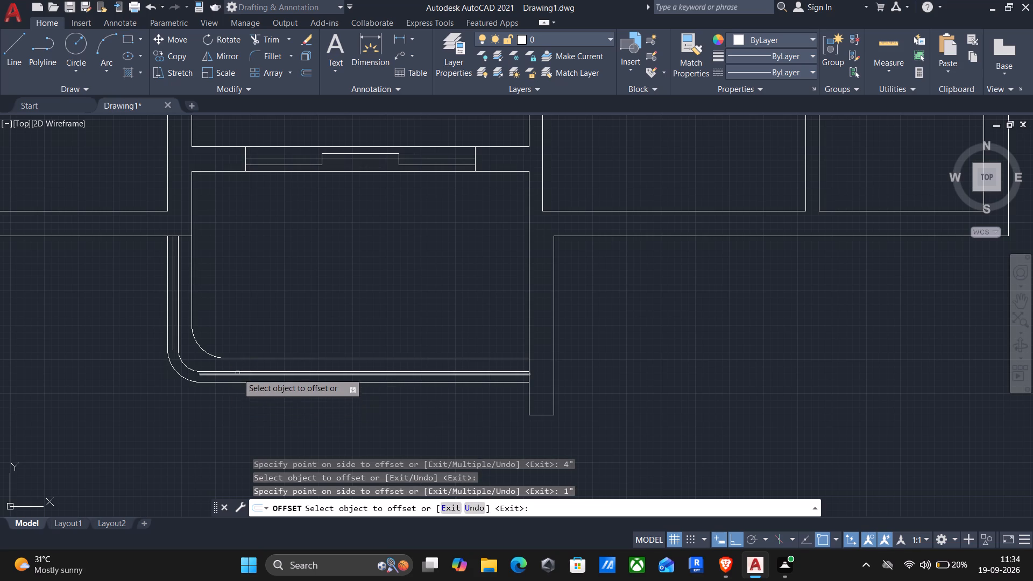
left_click(237, 373)
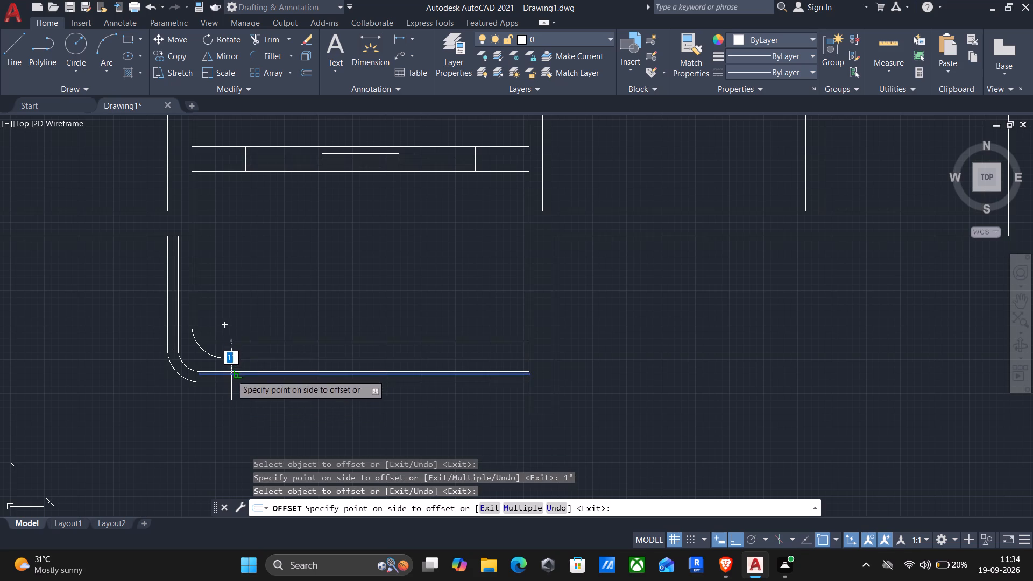
key("Escape")
key("Return")
left_click_drag(230, 364, 229, 356)
left_click(228, 346)
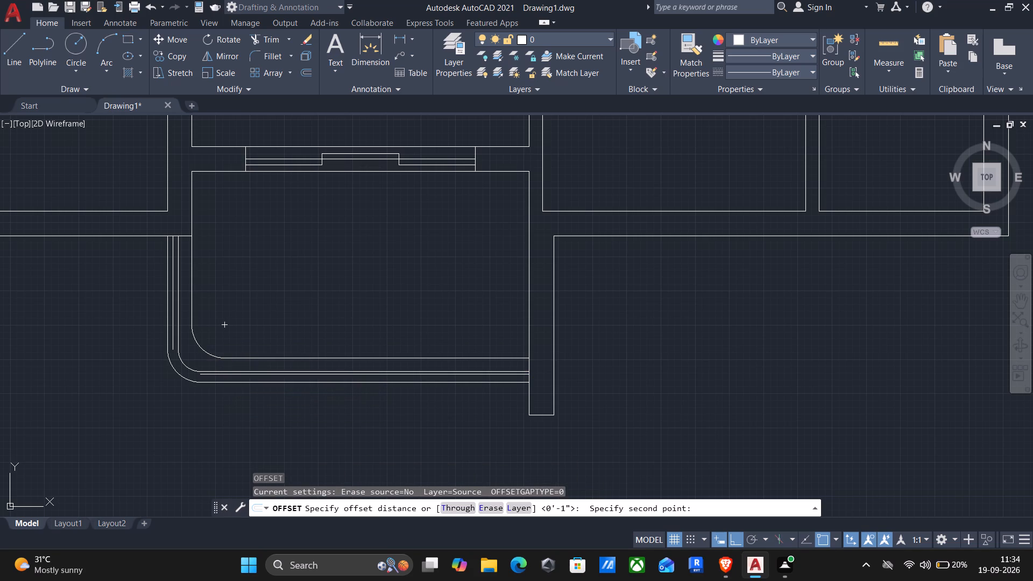
scroll(224, 374, "up", 3)
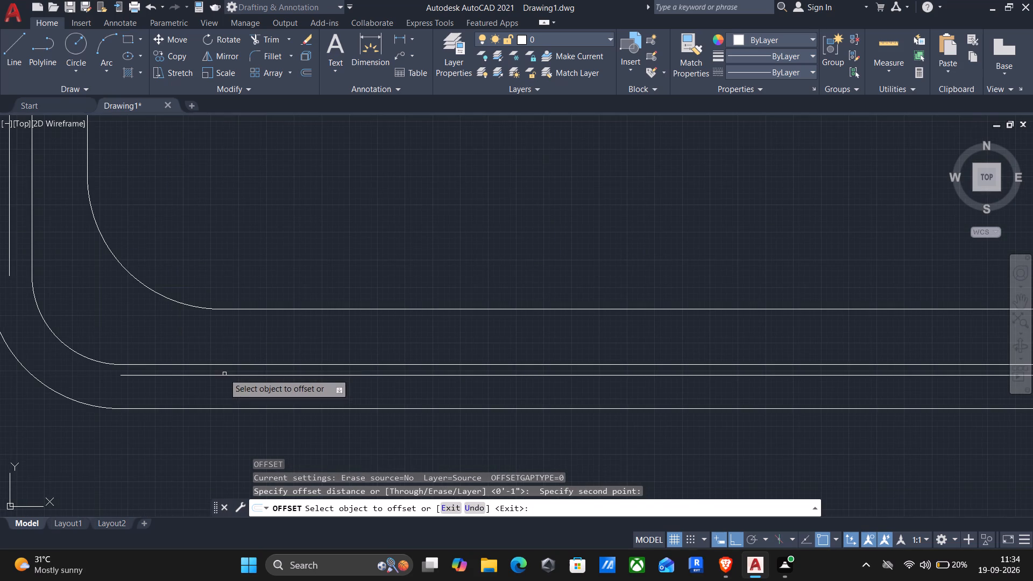
left_click(212, 364)
type("1\"")
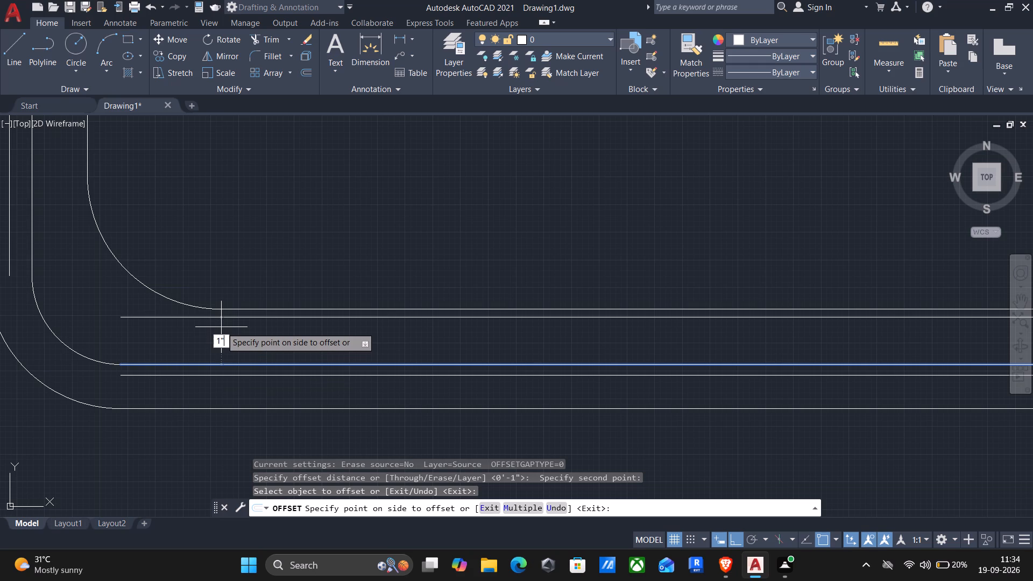
key("Return")
Offset the 4" offset corner arc by 1" to both its inner and outer sides.
scroll(201, 339, "down", 1)
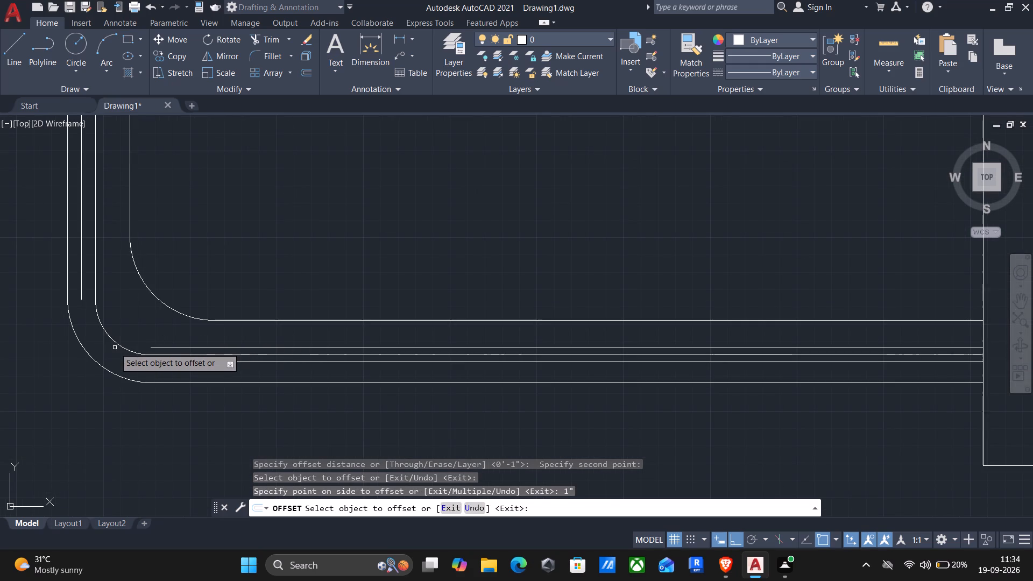
left_click(112, 341)
type("1\"")
key("Return")
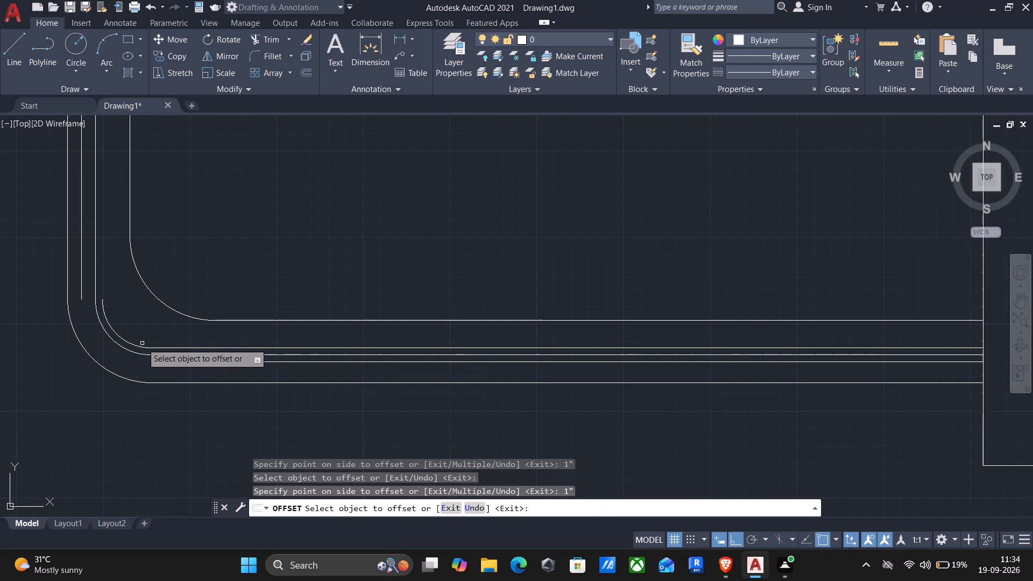
left_click(130, 349)
type("1\"")
key("Return")
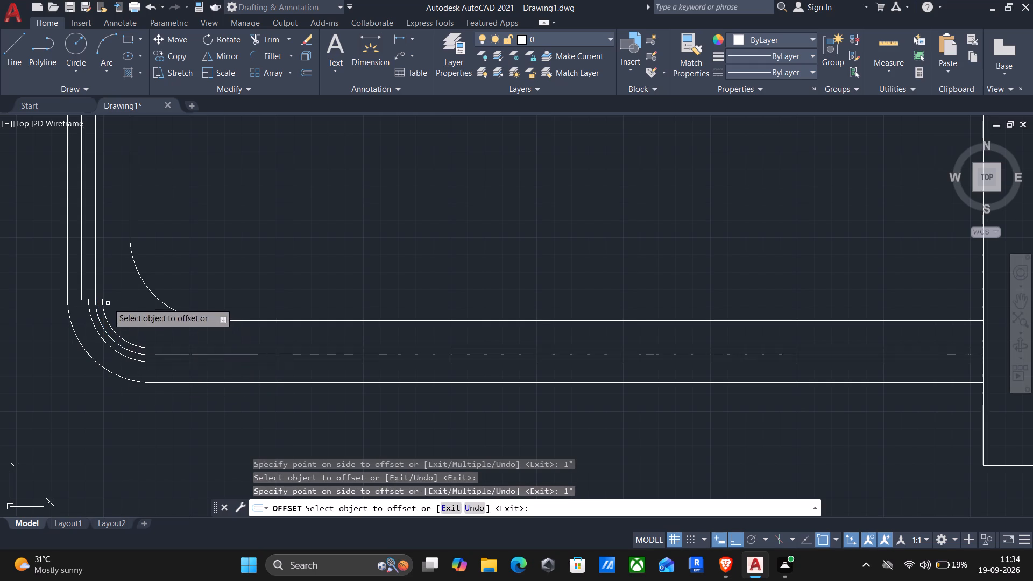
Offset the 4" offset line in the entrance room's left wall by 1" to both its inner and outer sides.
left_click(95, 286)
key("1")
key("shift+quotedbl")
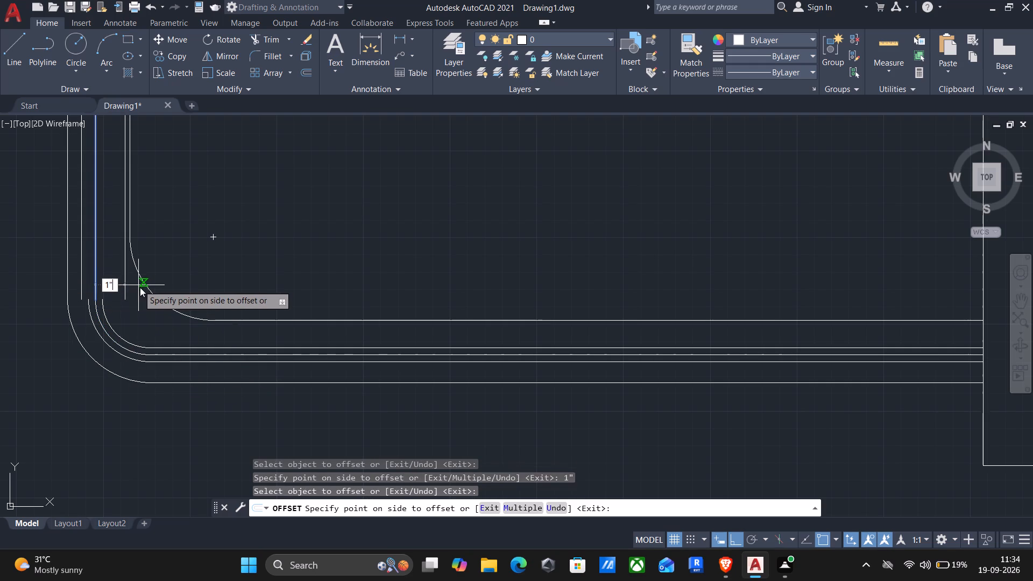
key("Return")
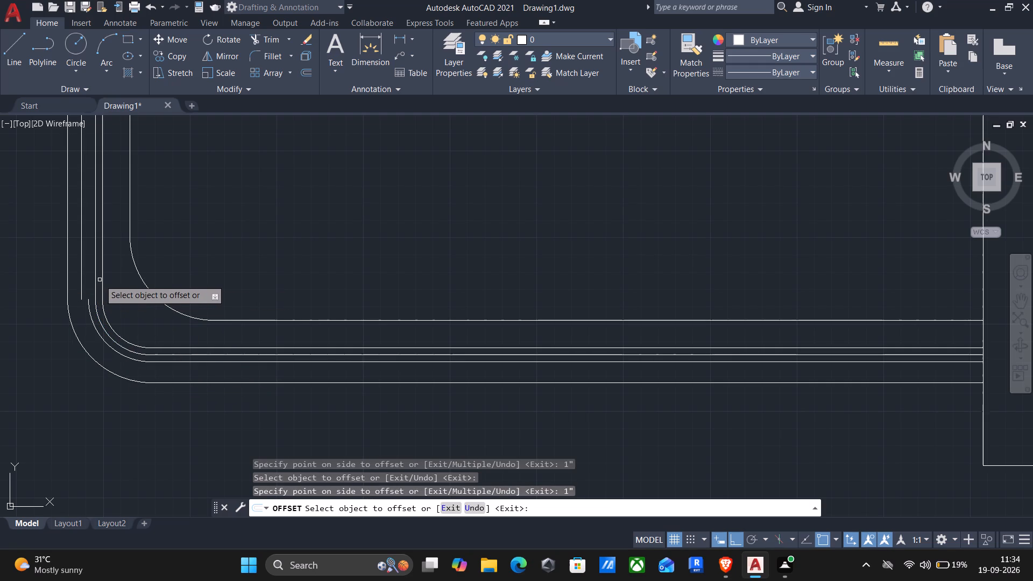
left_click(96, 270)
type("1\"")
key("Return")
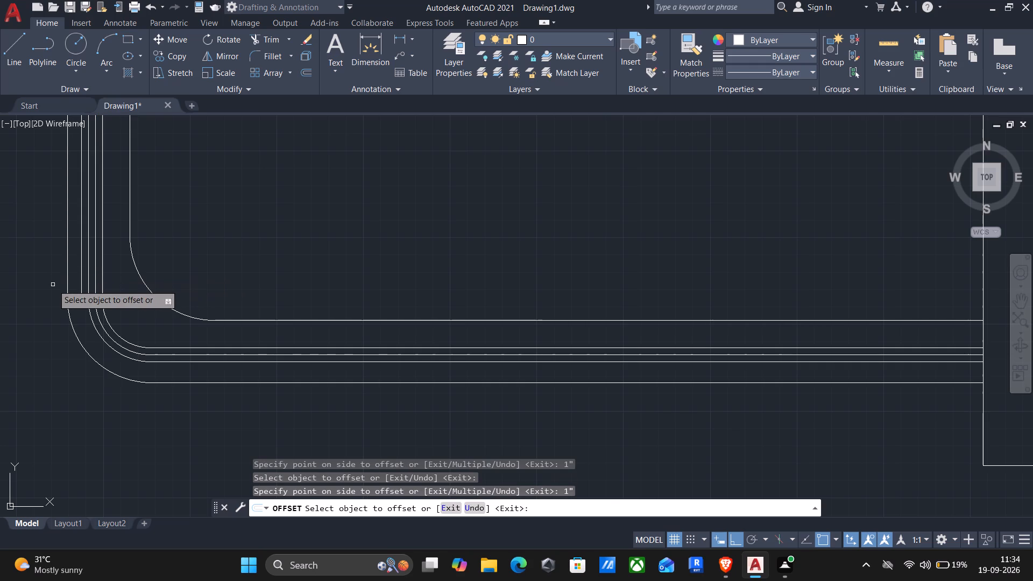
key("Return")
Delete the 2" offset line in the entrance room's left wall.
left_click(77, 272)
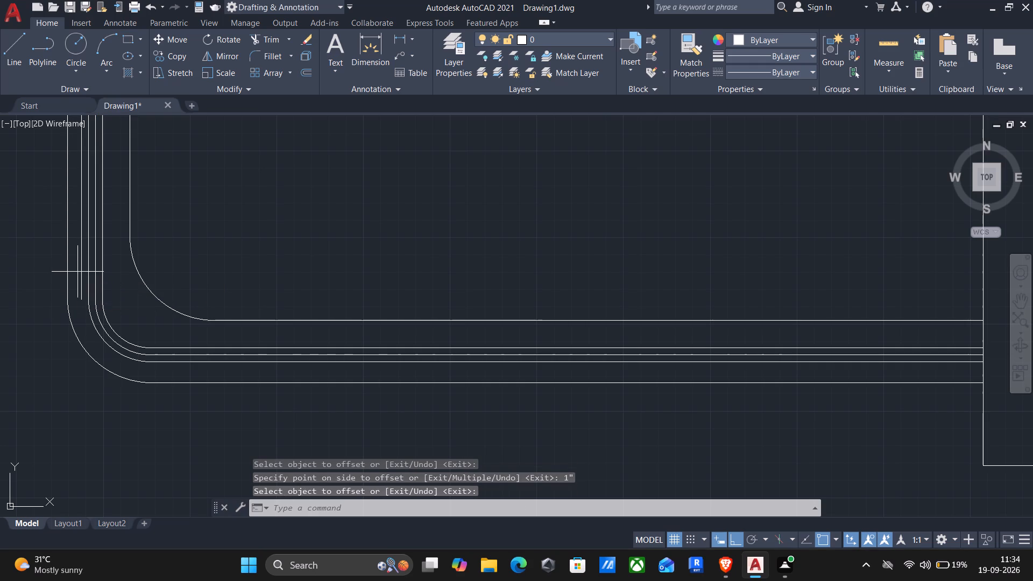
left_click(82, 267)
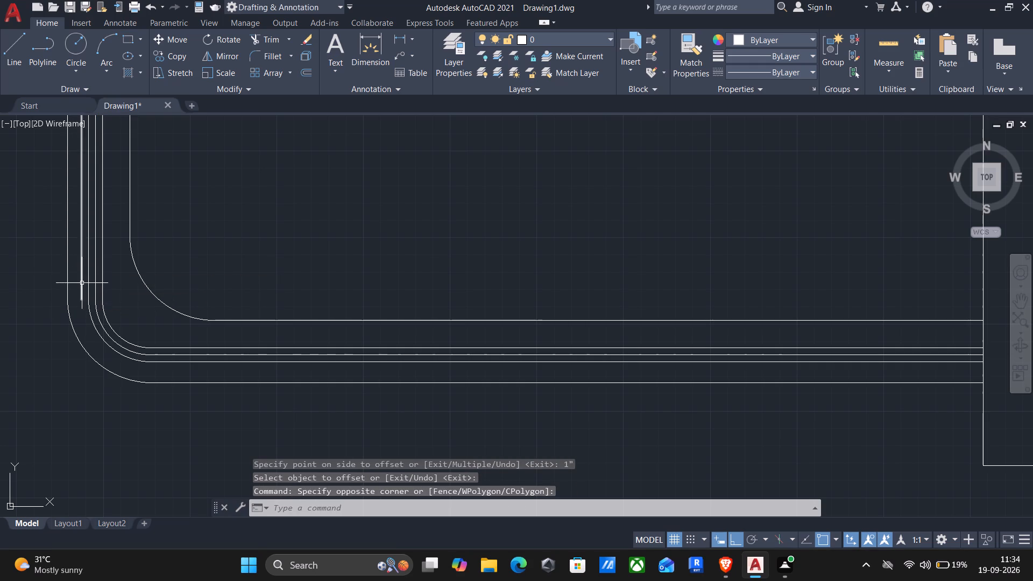
left_click(81, 282)
key("Delete")
Offset the facing side-wall lines of the small room right of the central hall, beside the entrance, inward by 2' each.
scroll(99, 293, "down", 3)
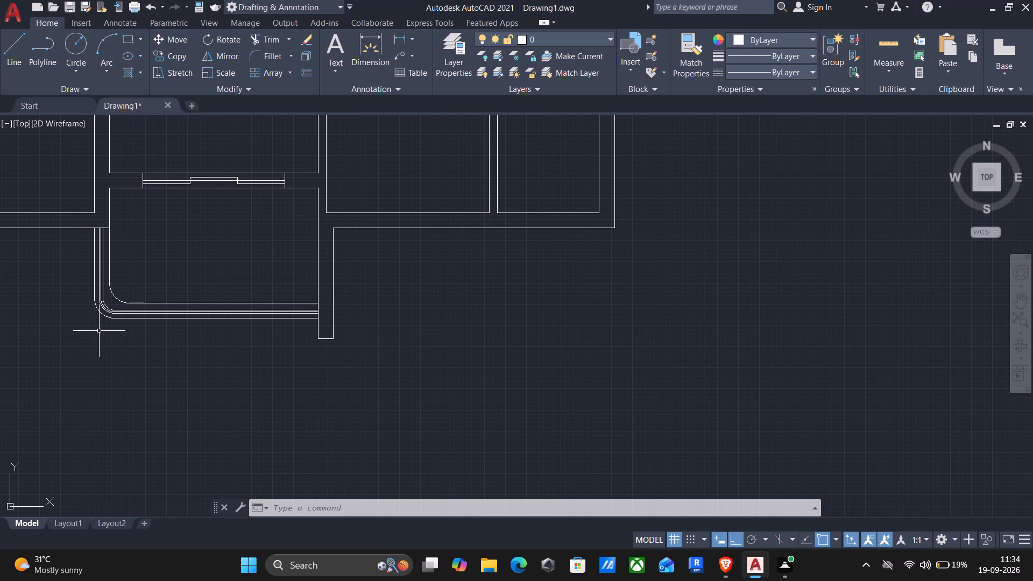
middle_click_drag(150, 345, 201, 342)
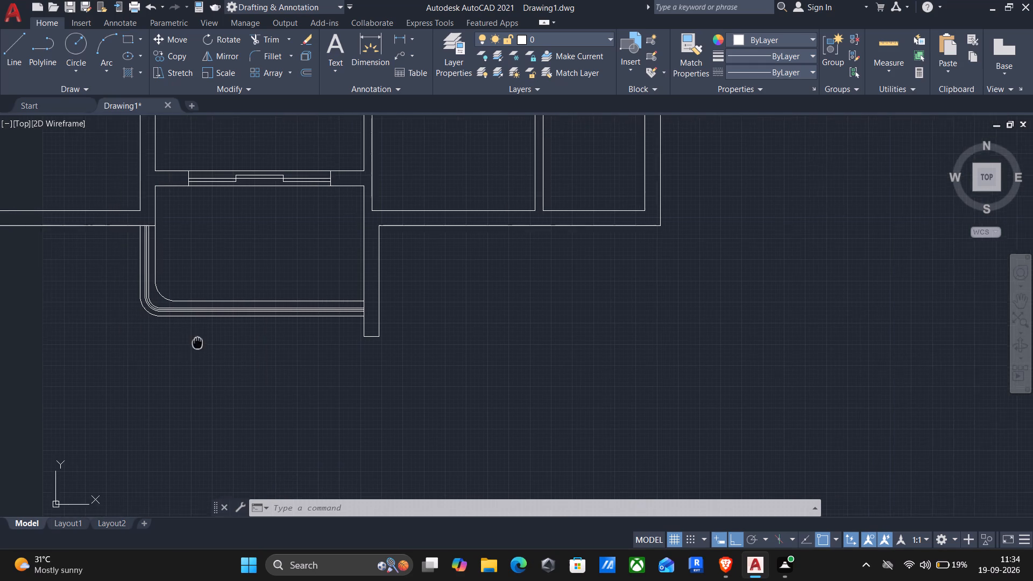
middle_click_drag(201, 342, 293, 354)
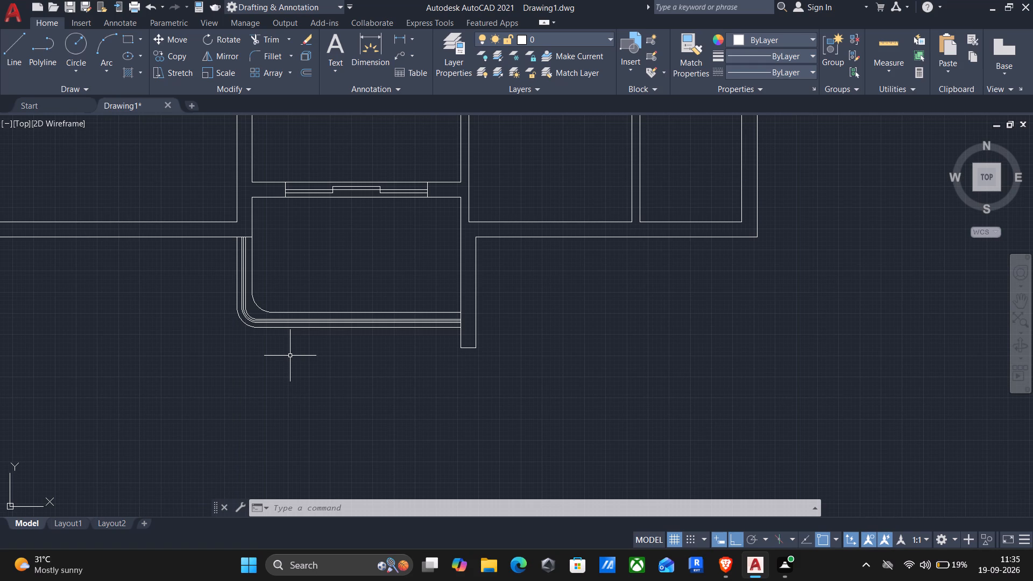
scroll(290, 356, "down", 2)
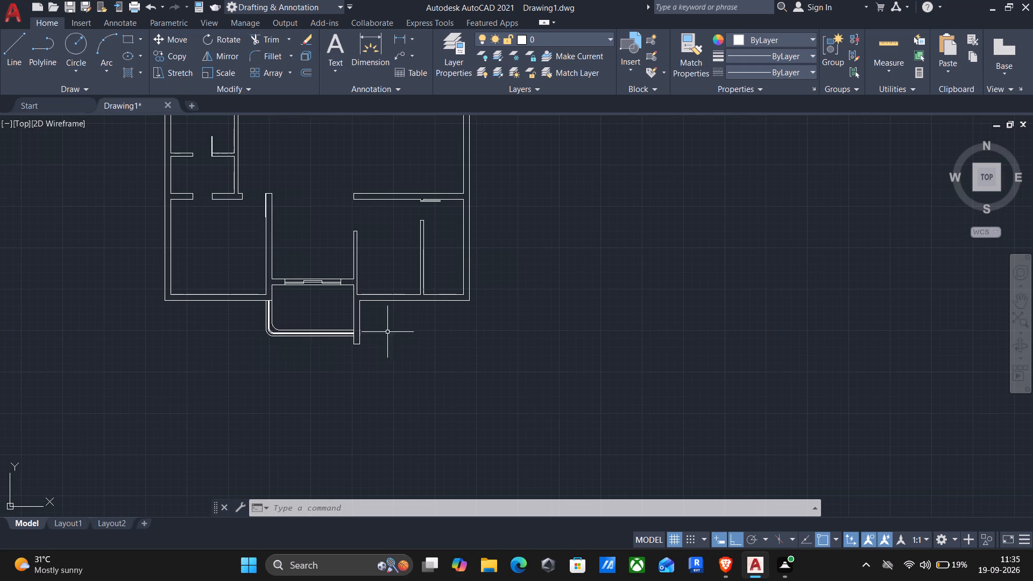
key("o")
key("Return")
left_click(419, 273)
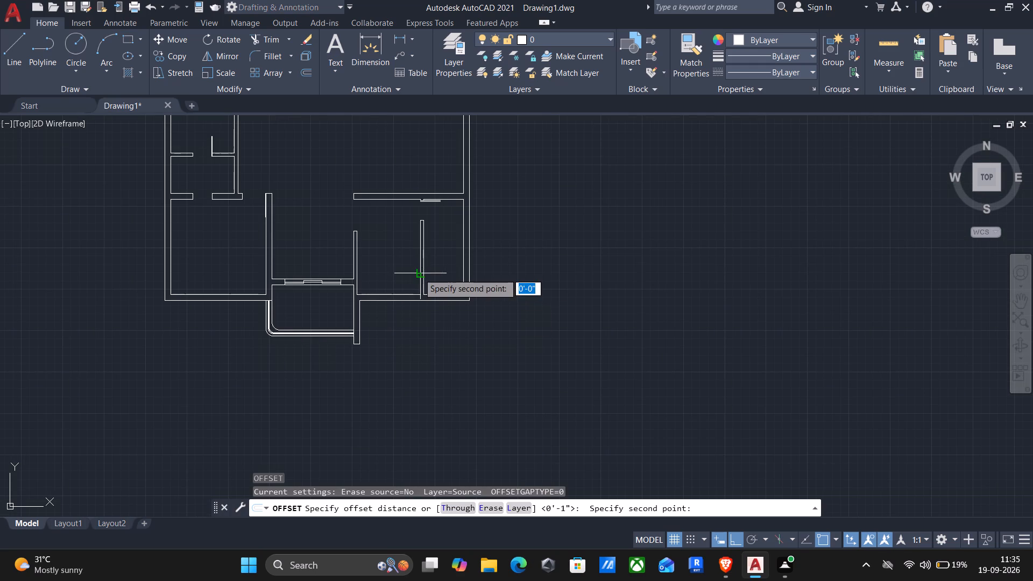
left_click(405, 272)
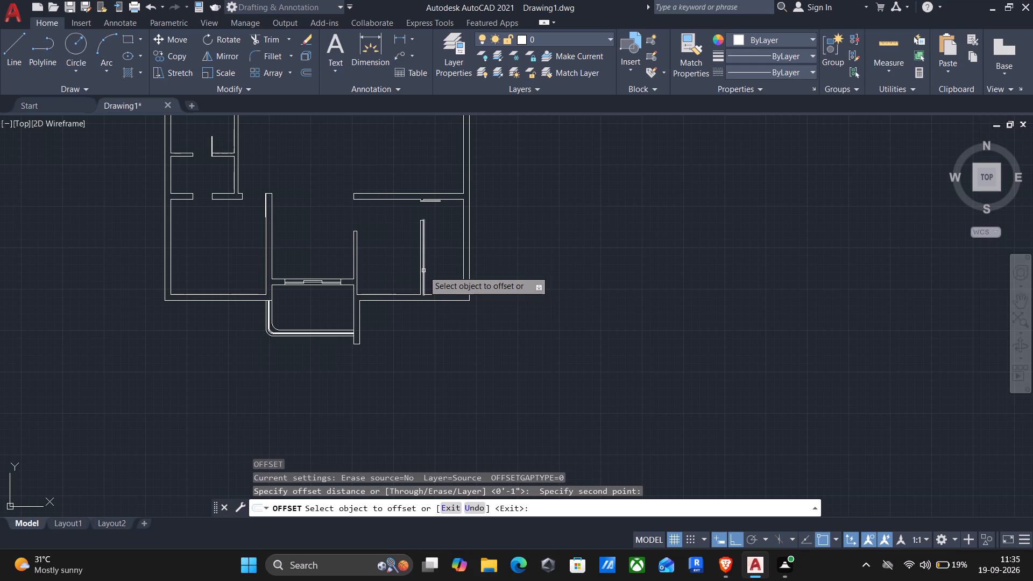
left_click(422, 271)
key("2")
key("apostrophe")
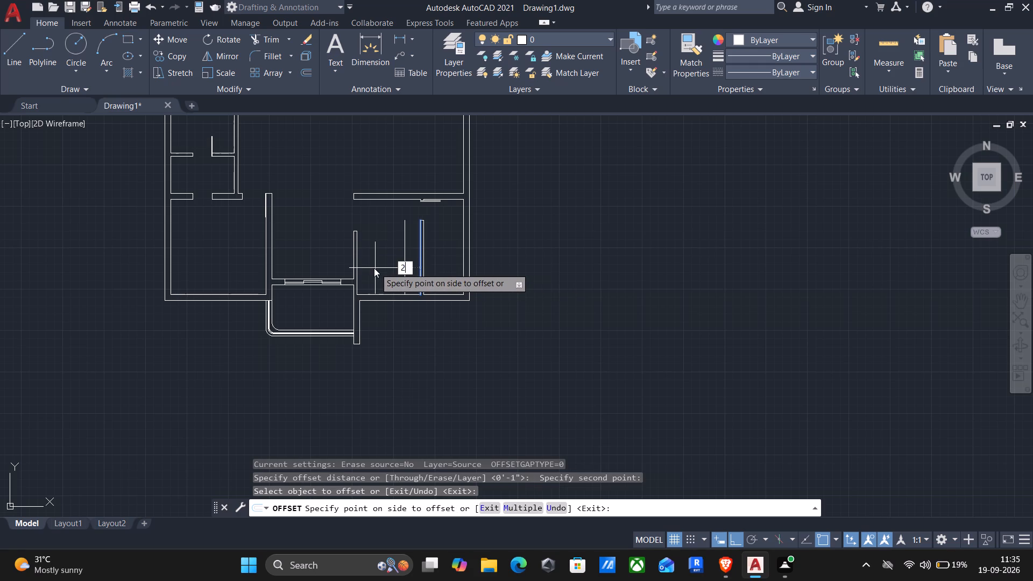
key("Return")
left_click(358, 274)
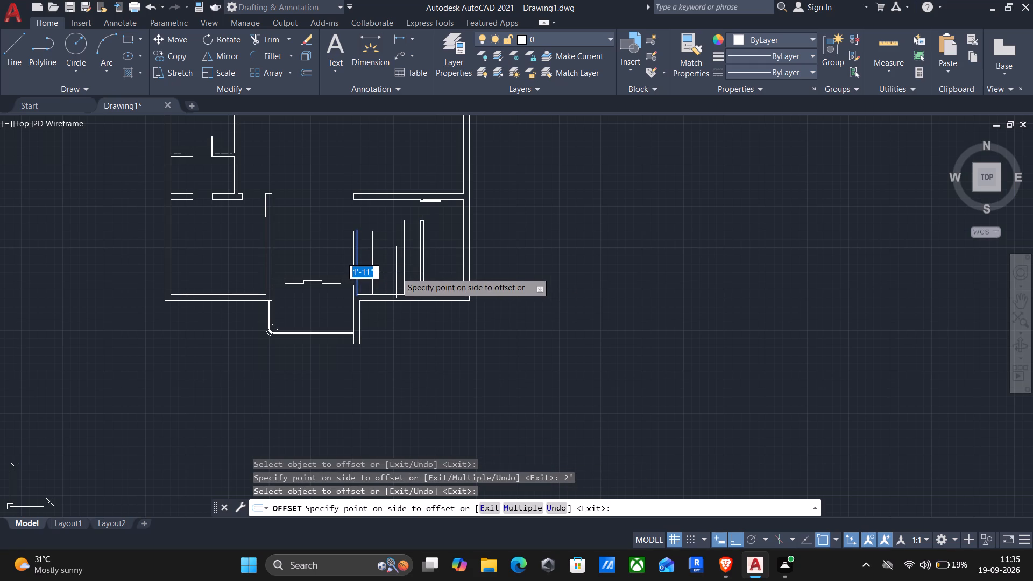
type("2'")
key("Return")
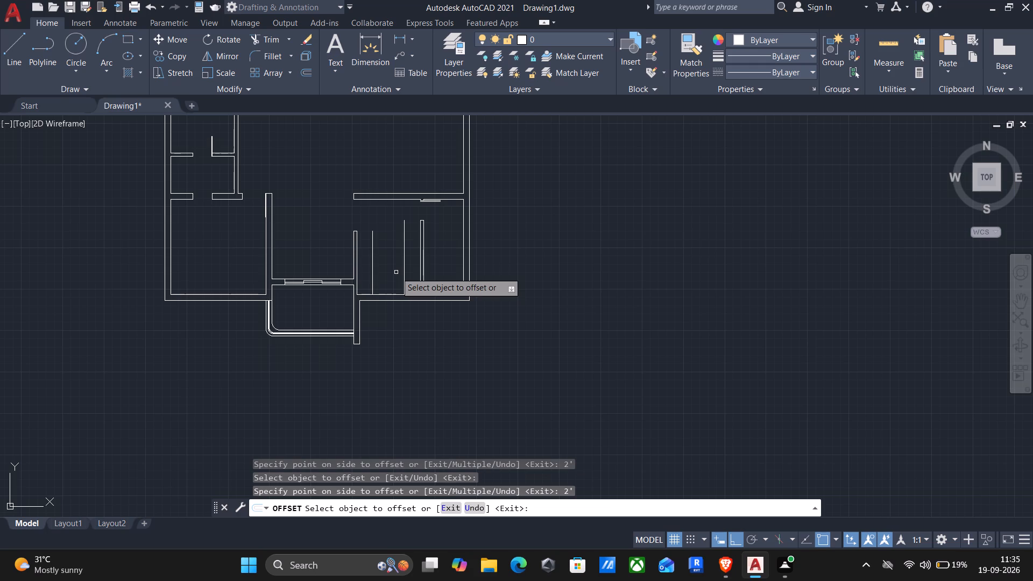
key("Escape")
Extend the two 2' offset lines down through the bottom wall to its outer face.
scroll(399, 297, "down", 2)
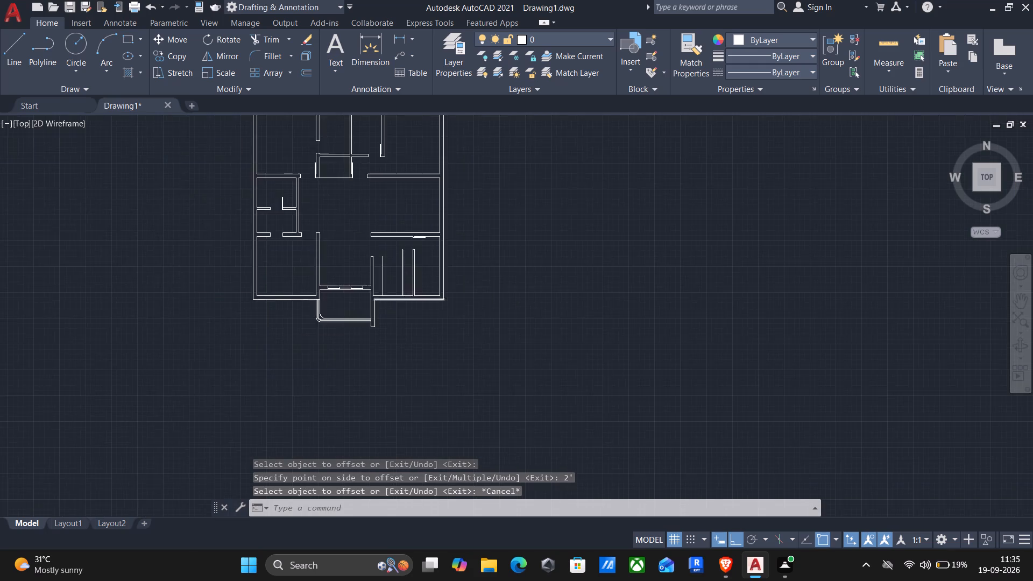
middle_click_drag(393, 324, 452, 317)
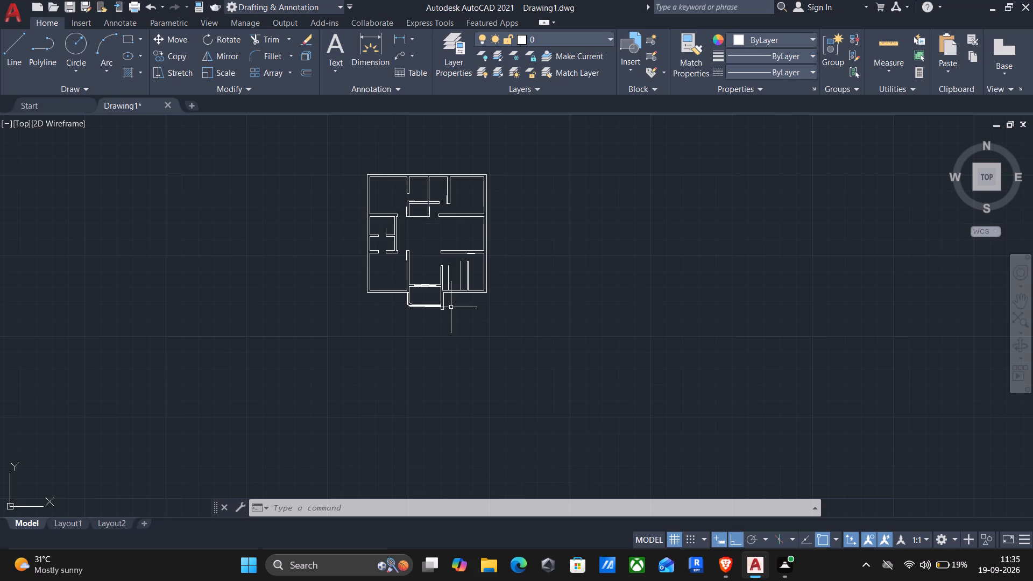
scroll(451, 307, "up", 3)
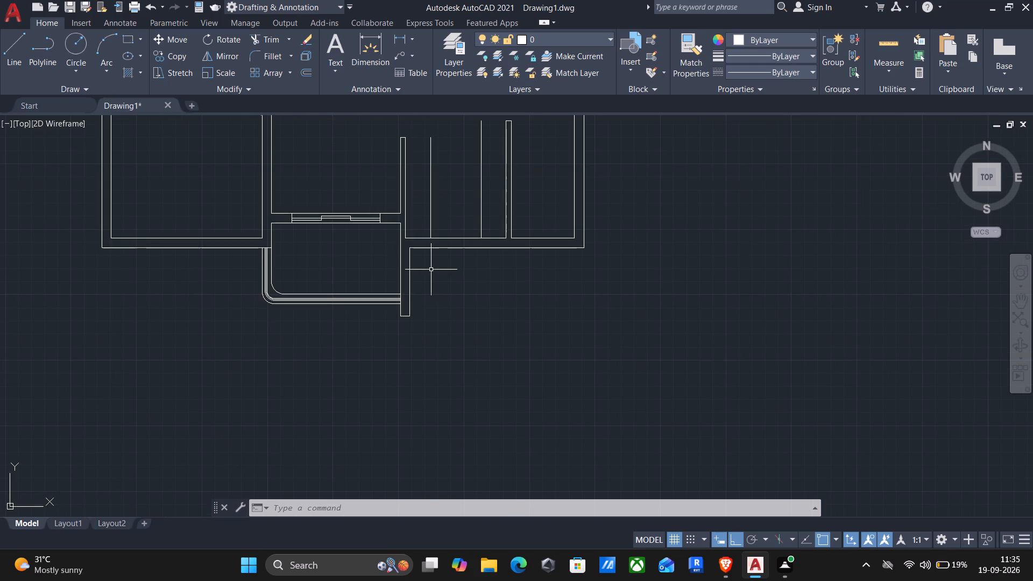
key("e")
key("x")
key("Return")
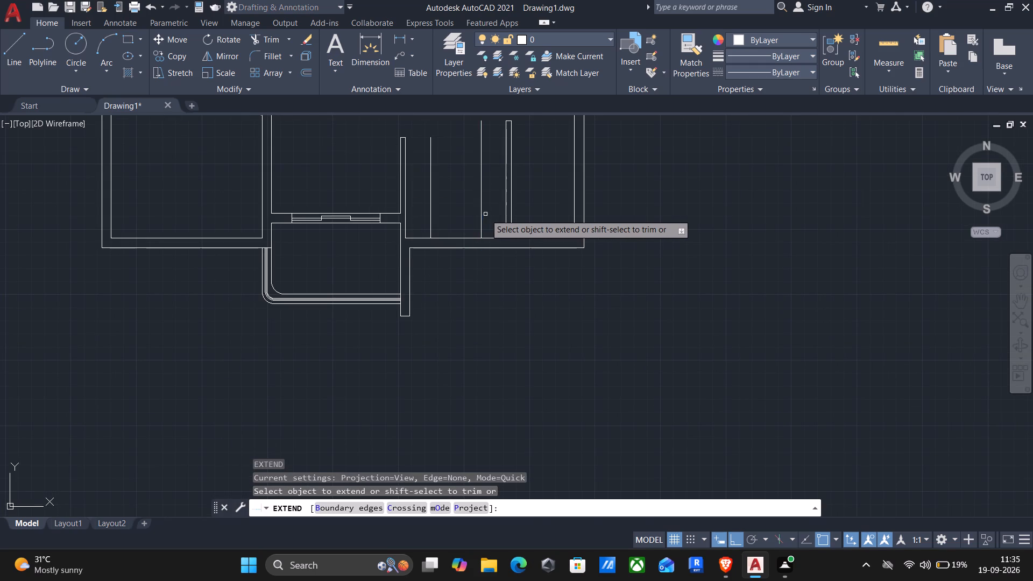
left_click_drag(485, 214, 423, 215)
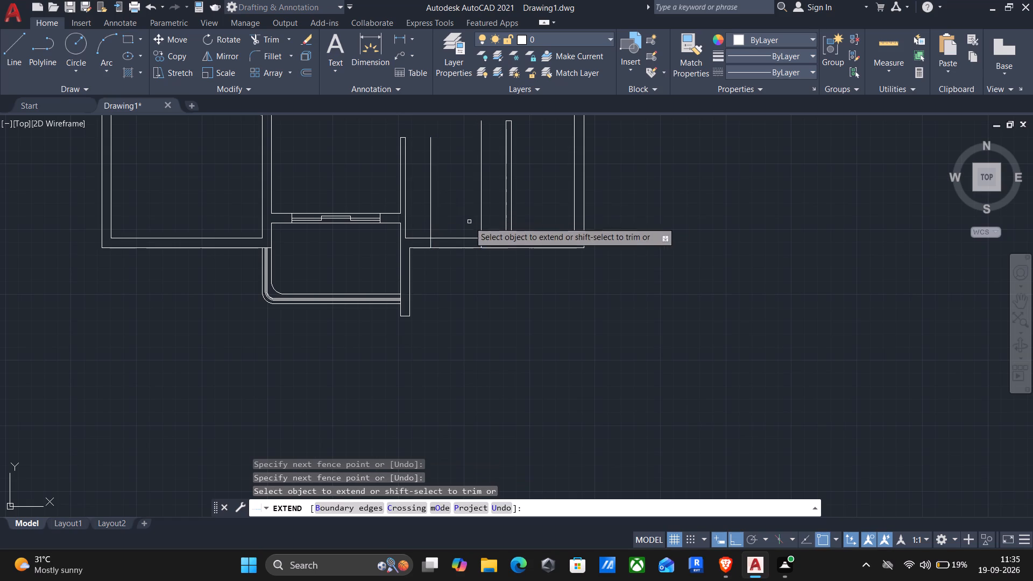
key("Escape")
Measure the spacing of the two extended lines and the thickness of the bottom wall between them.
left_click(884, 54)
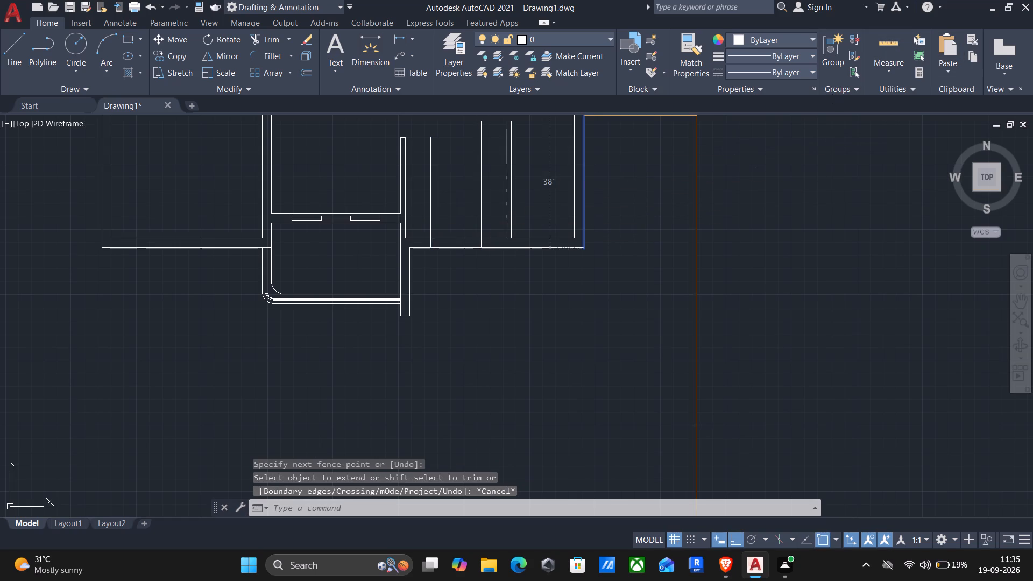
scroll(448, 242, "up", 2)
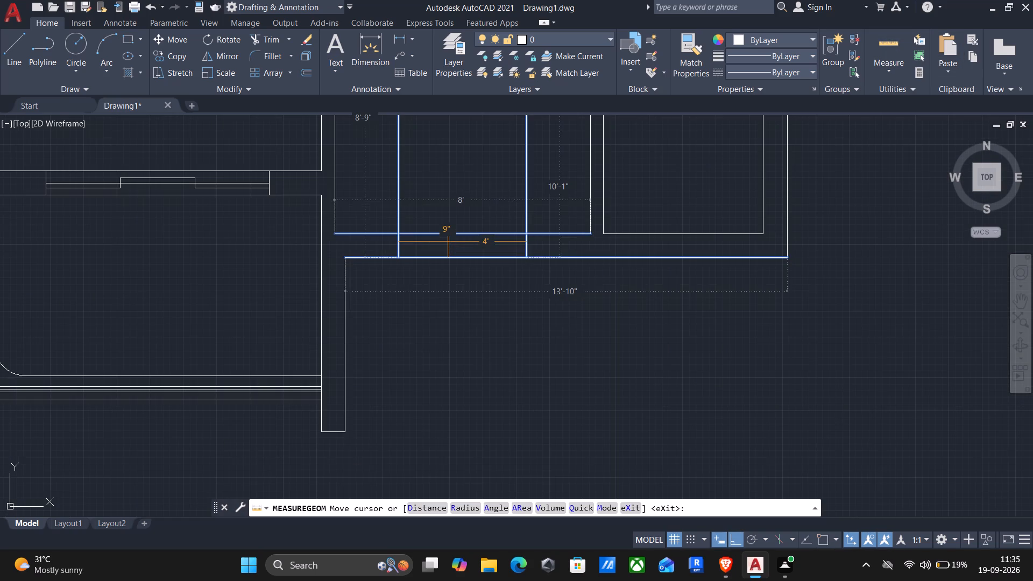
key("Escape")
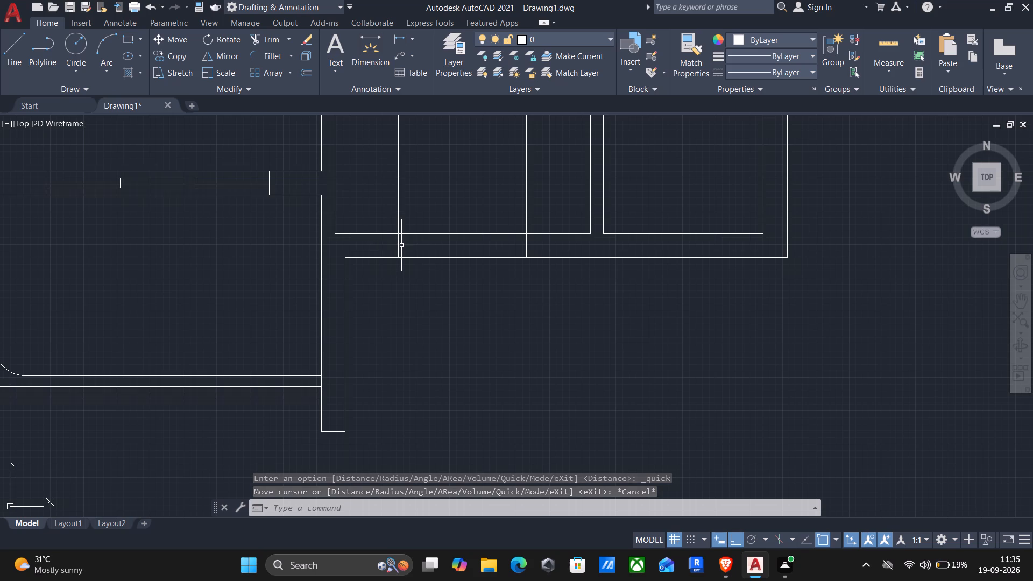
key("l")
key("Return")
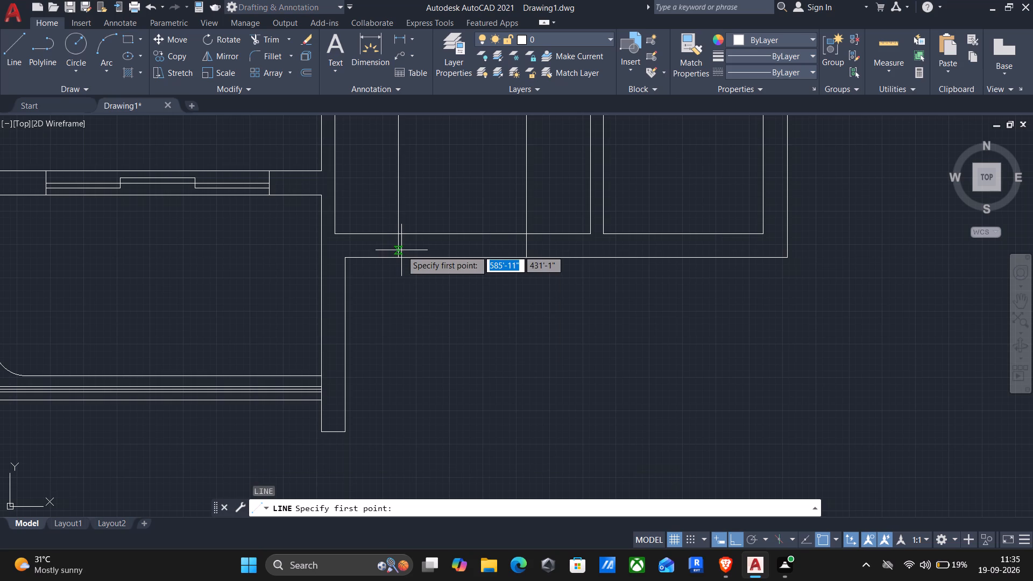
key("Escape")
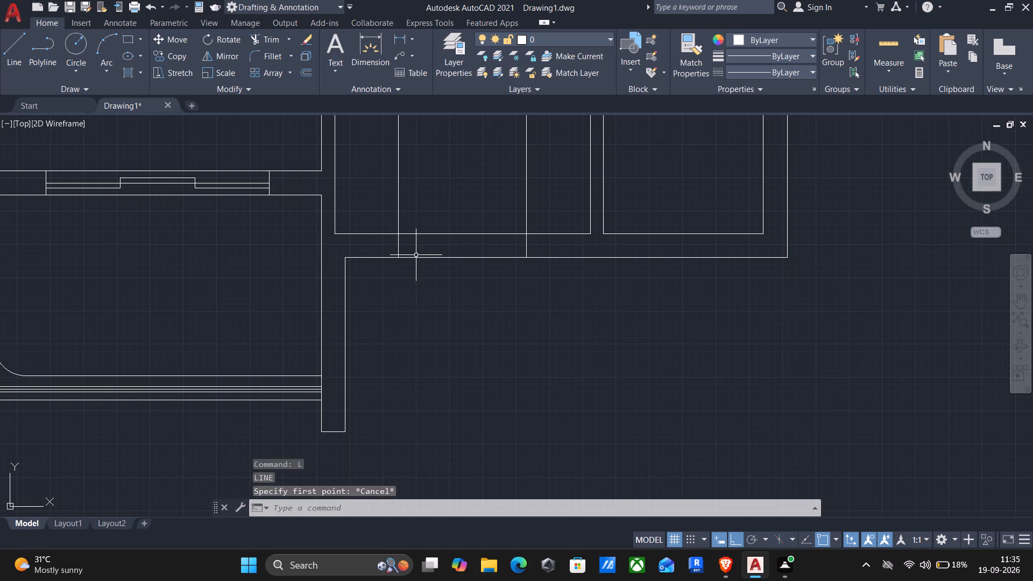
Draw two jamb lines across the bottom wall, from outer to inner face, along the two extended lines.
key("l")
key("Return")
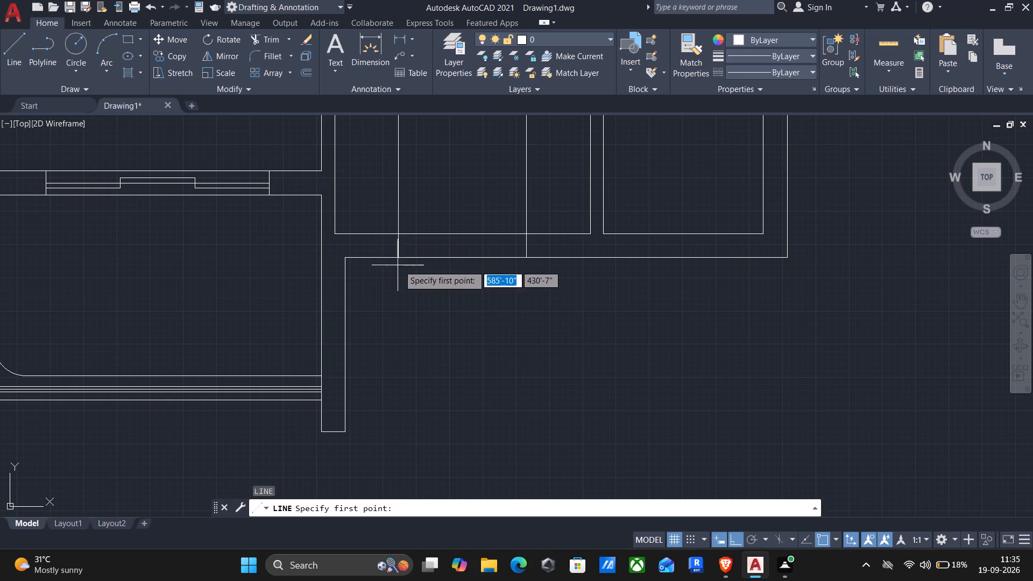
scroll(399, 263, "up", 2)
left_click(394, 252)
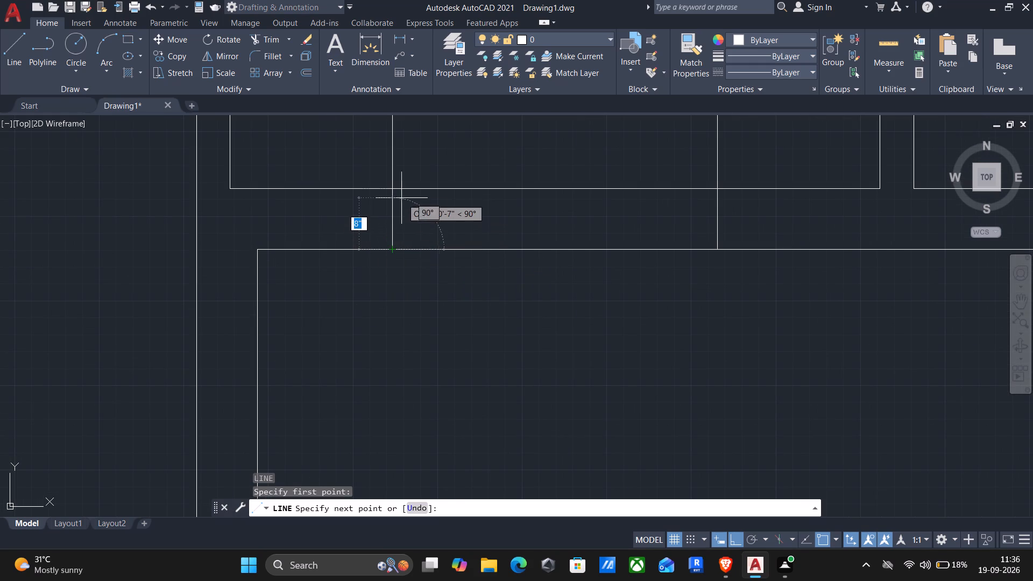
left_click(392, 186)
key("Return")
key("Return")
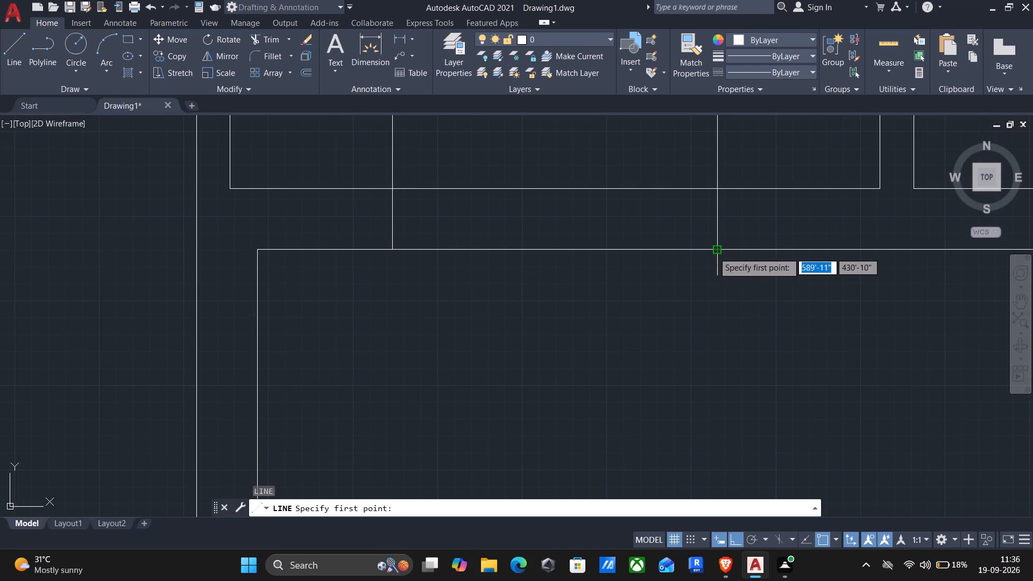
left_click_drag(715, 252, 710, 244)
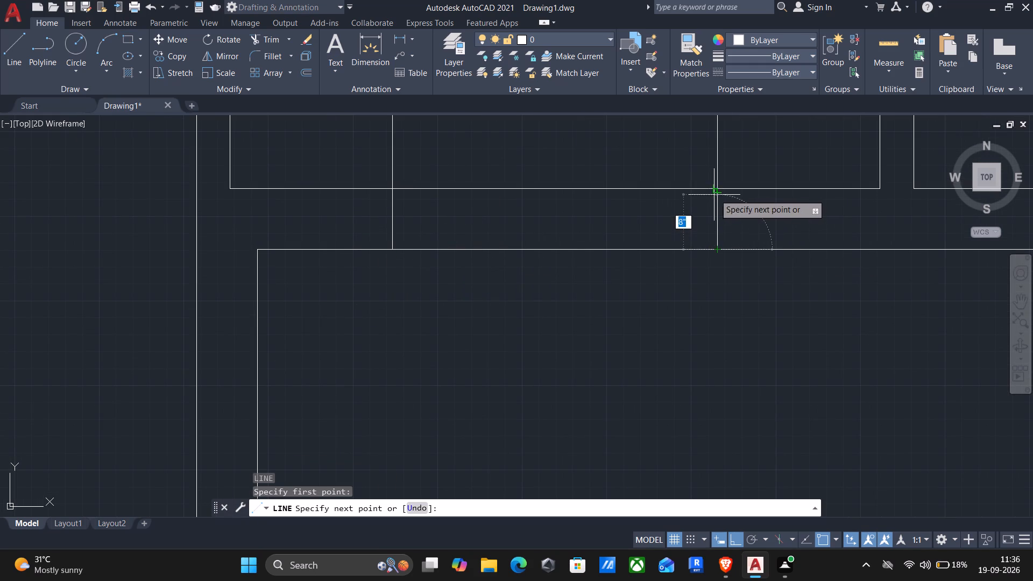
left_click(716, 192)
key("Return")
Draw a horizontal centre line in the bottom wall opening between the midpoints of the two jamb lines.
key("l")
key("Return")
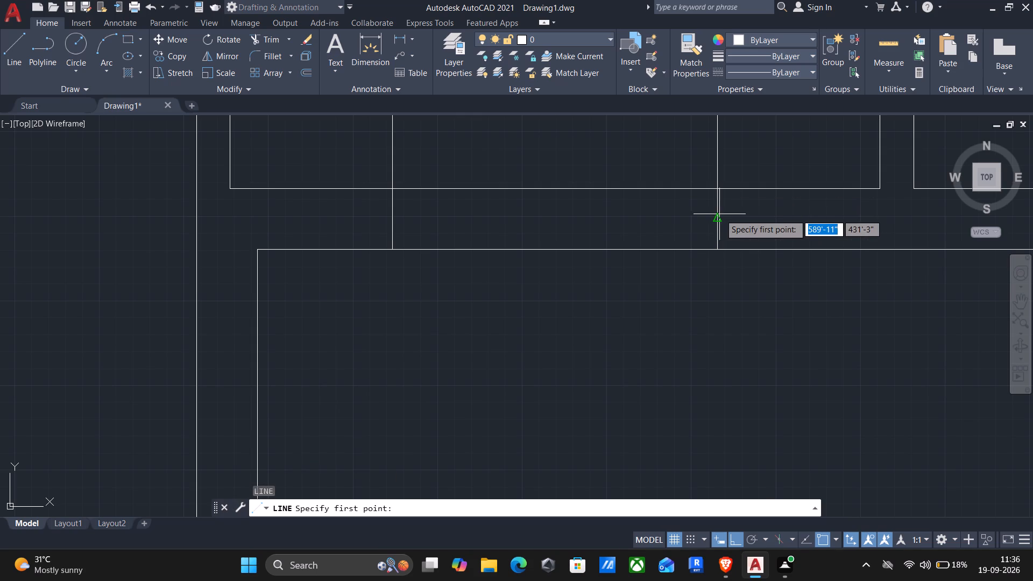
left_click(719, 224)
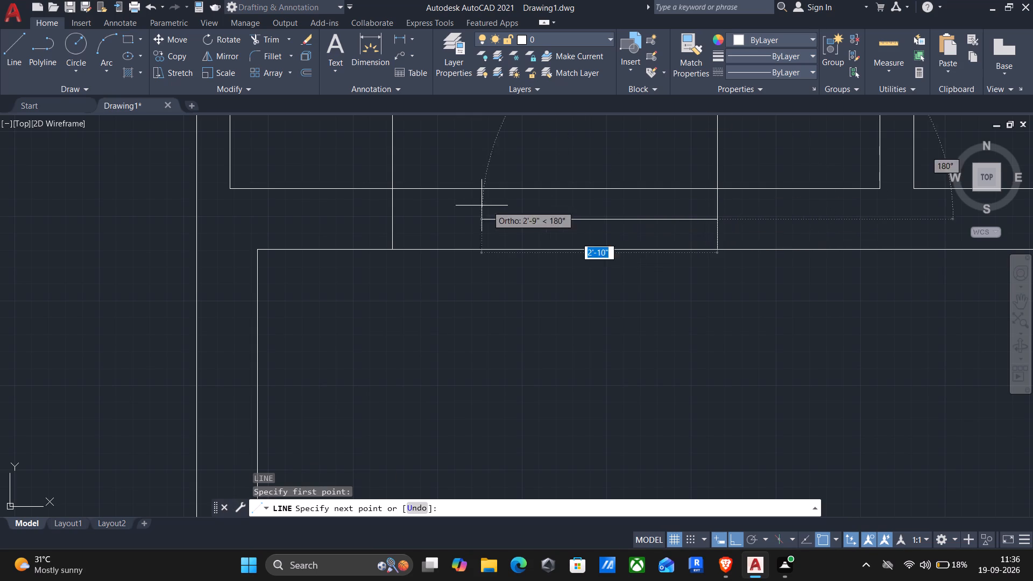
left_click(393, 220)
key("Return")
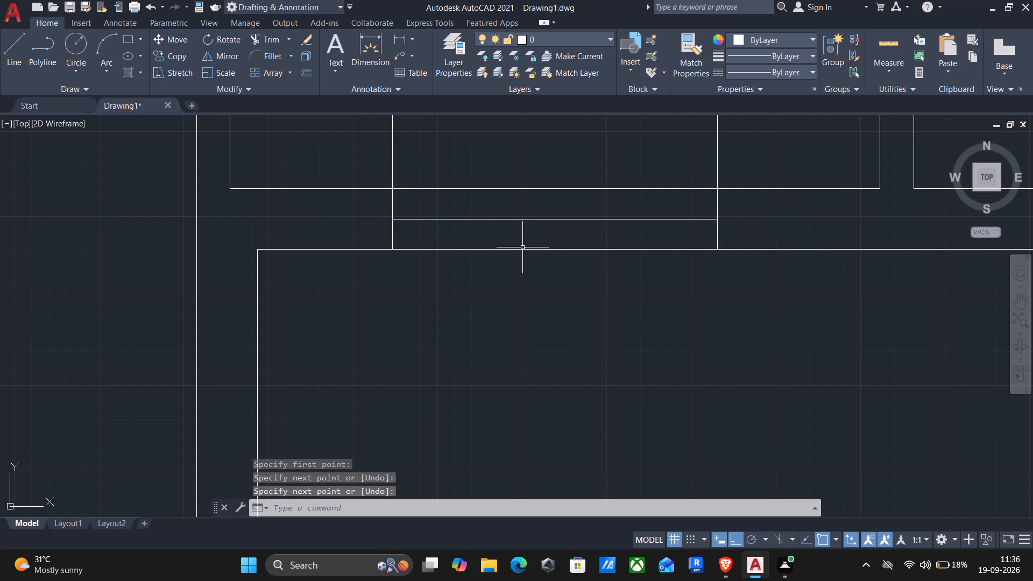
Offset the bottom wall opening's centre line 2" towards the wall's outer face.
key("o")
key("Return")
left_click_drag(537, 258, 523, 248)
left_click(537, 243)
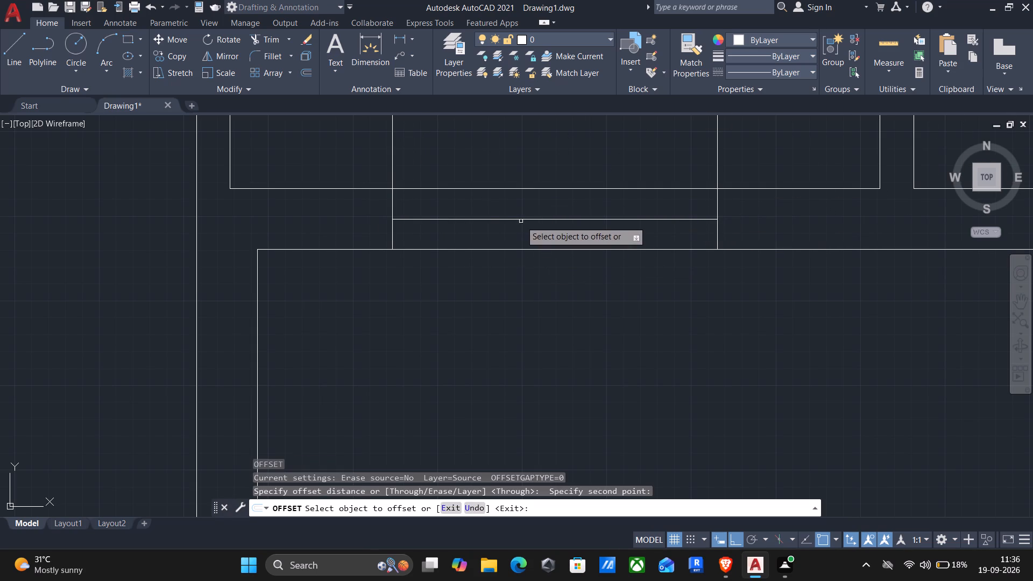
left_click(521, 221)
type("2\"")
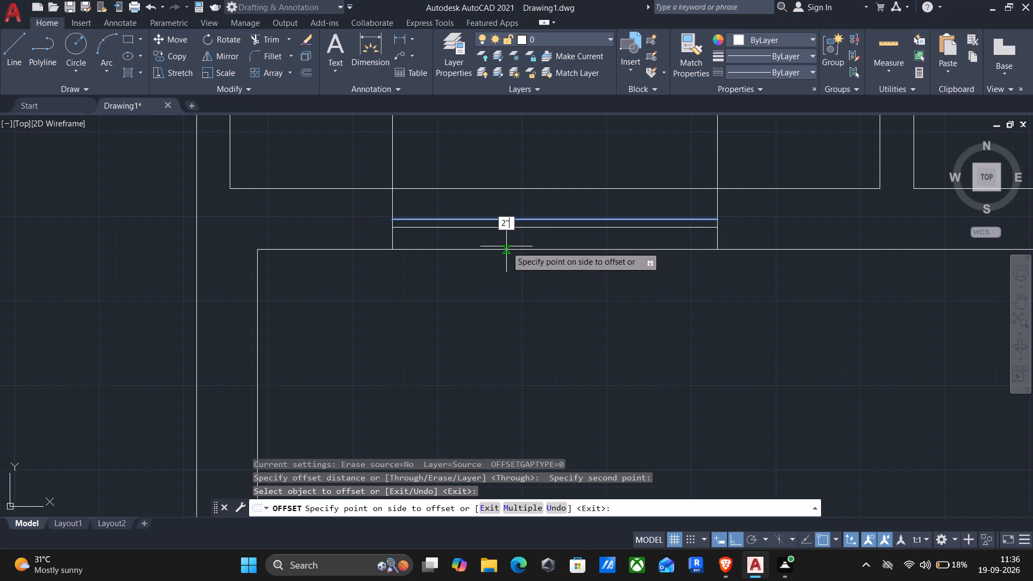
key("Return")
Offset the opening's centre line 1" to each side, towards the inner and outer wall faces.
left_click(487, 220)
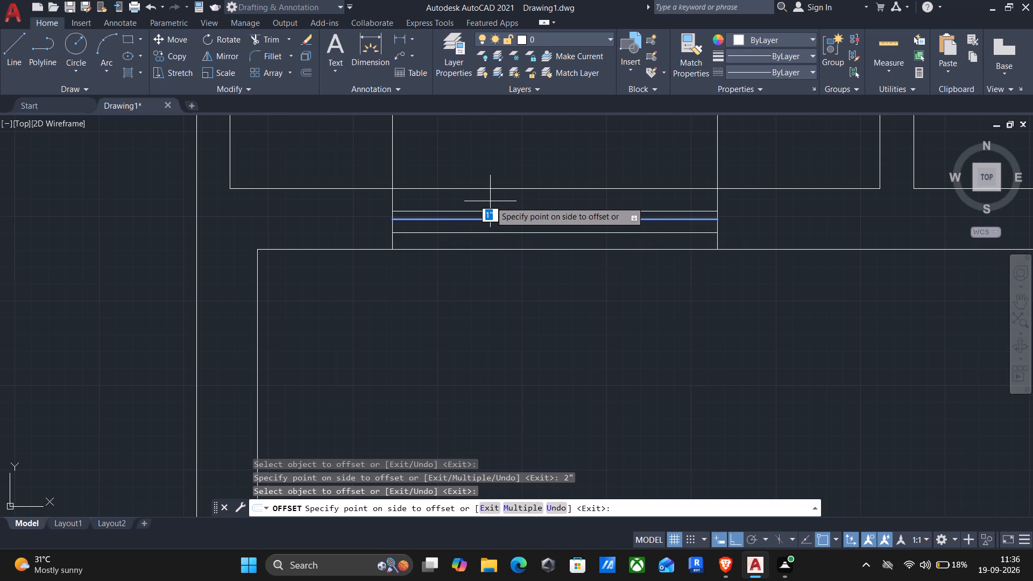
type("1\"")
key("Return")
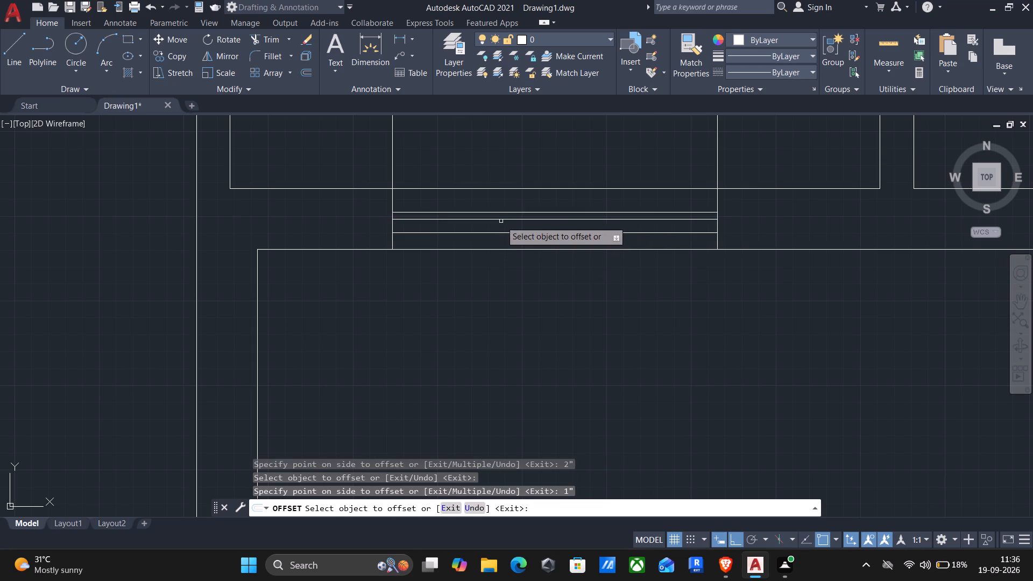
left_click(499, 219)
key("1")
key("shift+quotedbl")
key("Return")
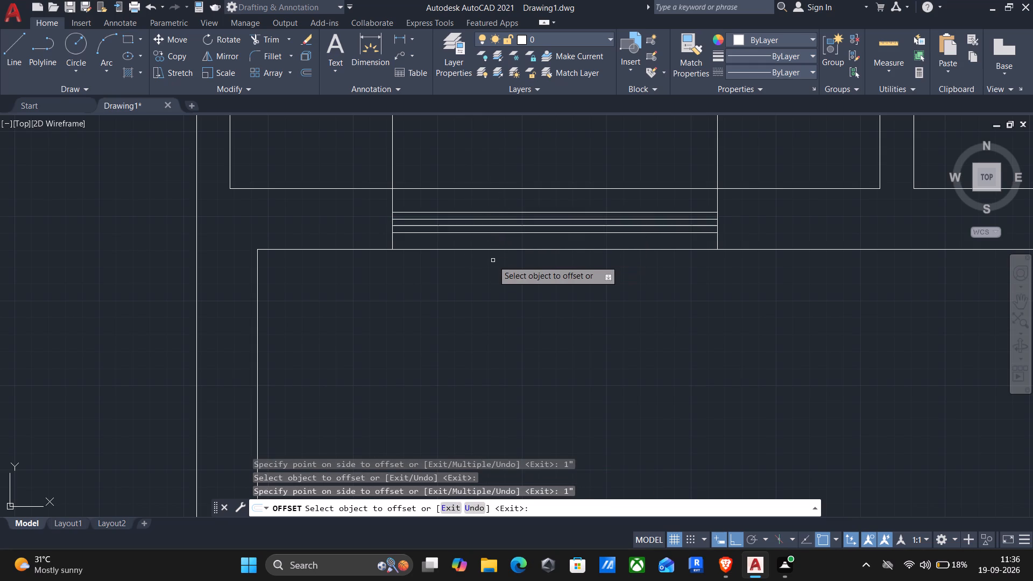
key("Escape")
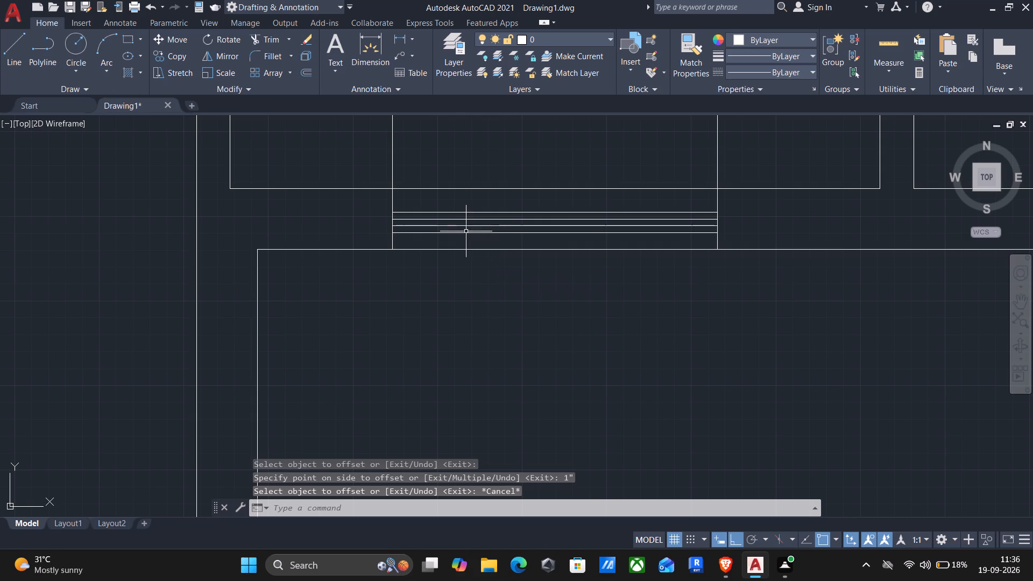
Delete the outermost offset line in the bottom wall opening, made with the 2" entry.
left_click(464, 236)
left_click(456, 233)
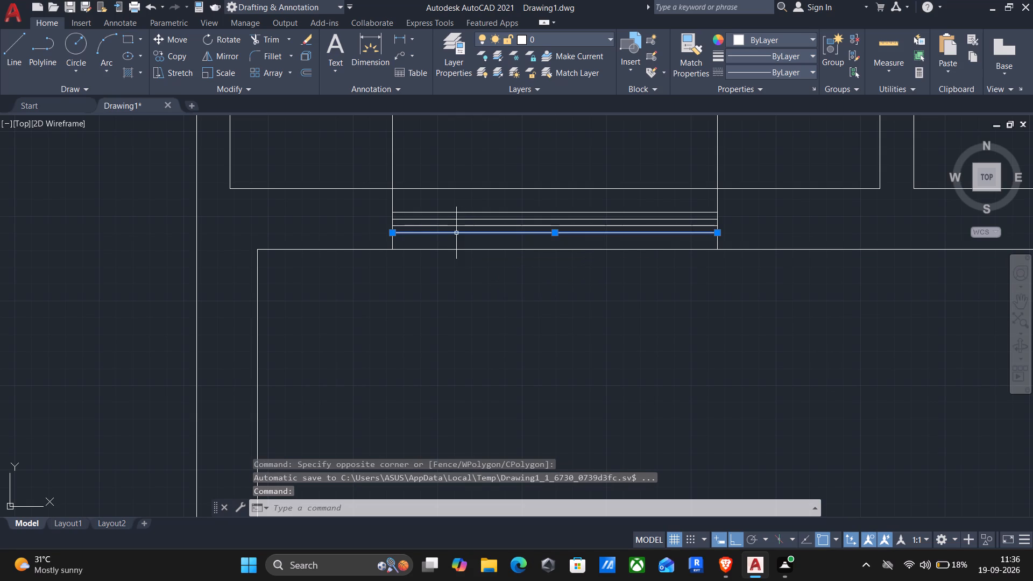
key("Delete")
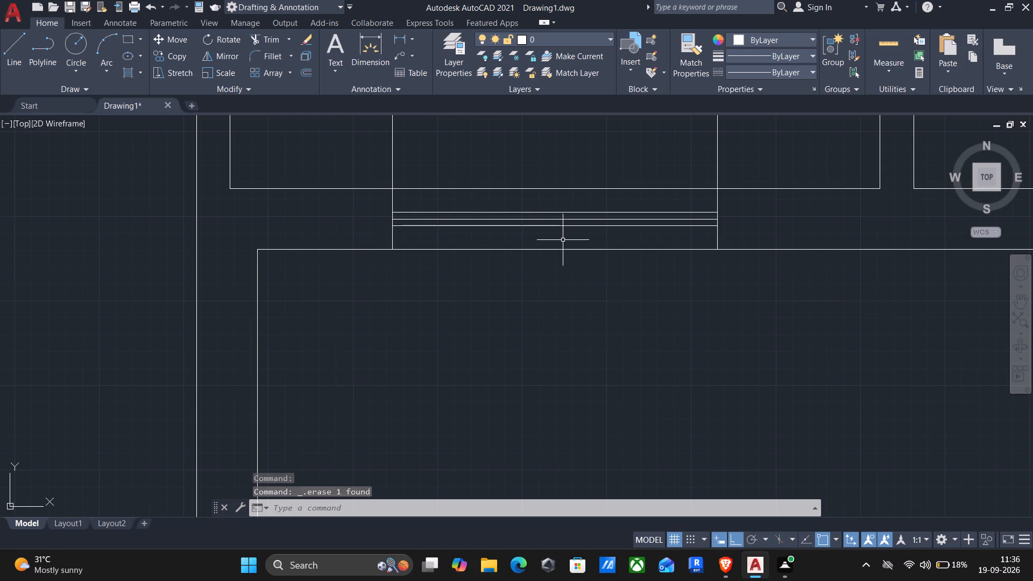
Draw a short vertical line at mid-opening, connecting the midpoints of the lower and upper 1" offset lines.
key("l")
key("Return")
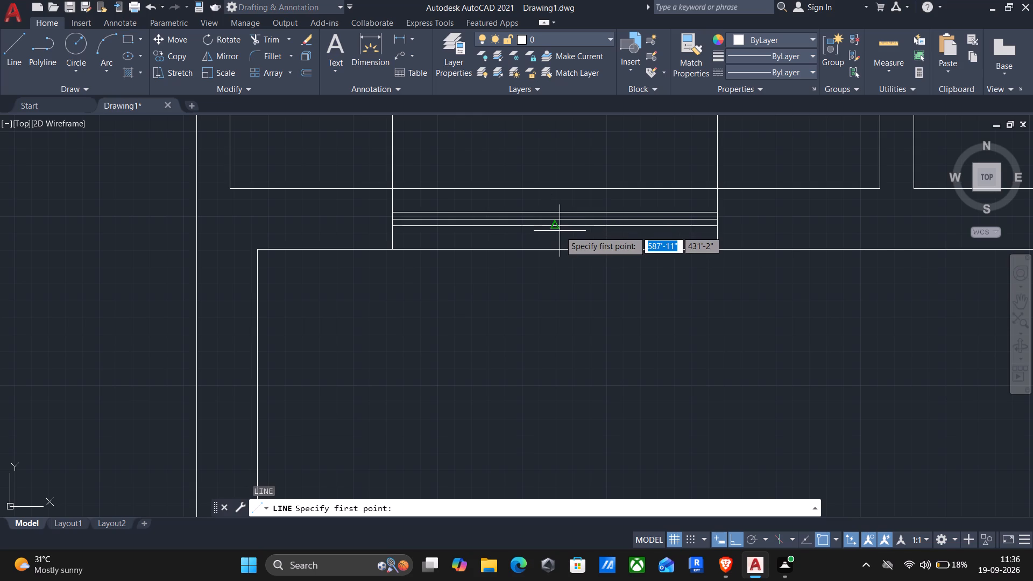
left_click(557, 230)
left_click(557, 211)
key("Return")
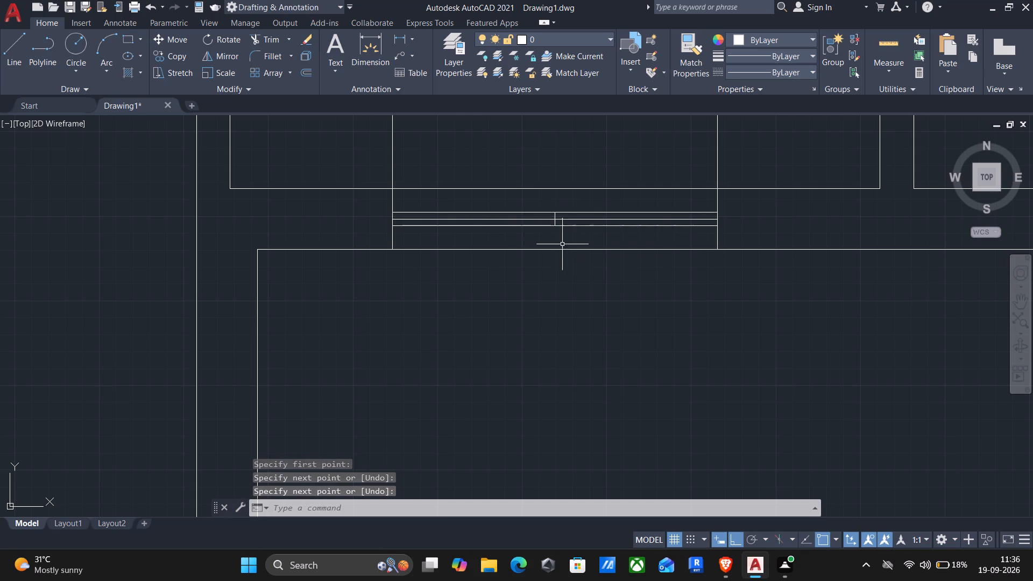
Trim the upper offset line's left half and the lower offset line's right half to form the sliding window panels.
key("t")
key("r")
key("Return")
scroll(519, 220, "up", 2)
left_click_drag(516, 209, 518, 193)
left_click_drag(652, 233, 642, 250)
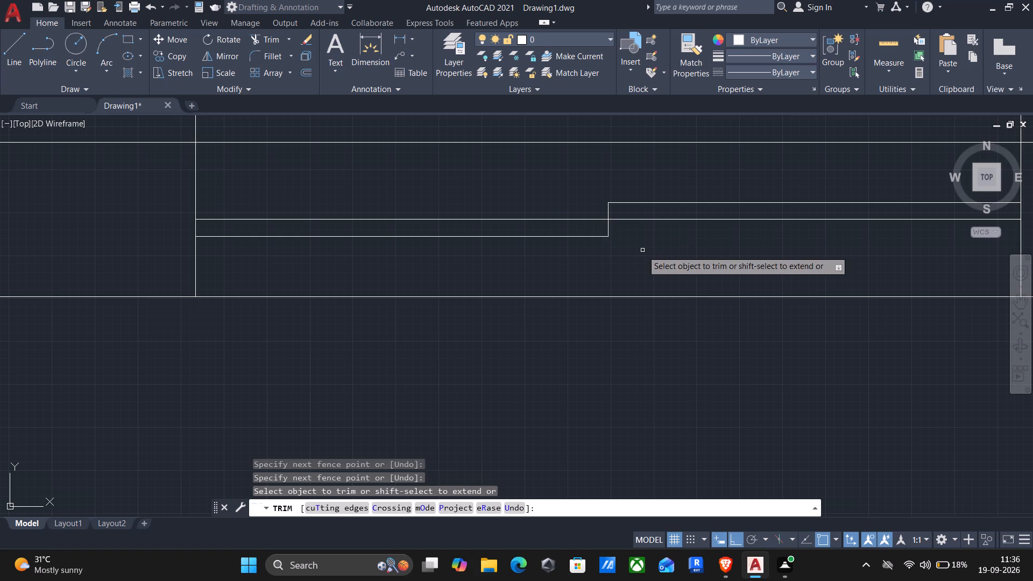
scroll(635, 260, "down", 3)
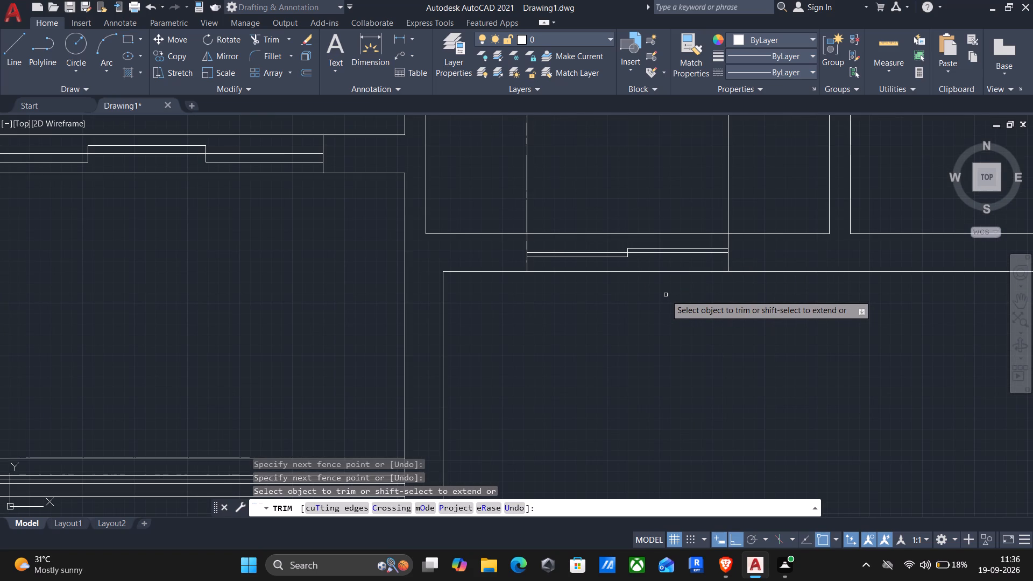
key("Escape")
Insert the top-view 30 in Range-Oven block from the Kitchens.dwg DesignCenter blocks, outside the plan's lower-right corner.
scroll(664, 295, "down", 2)
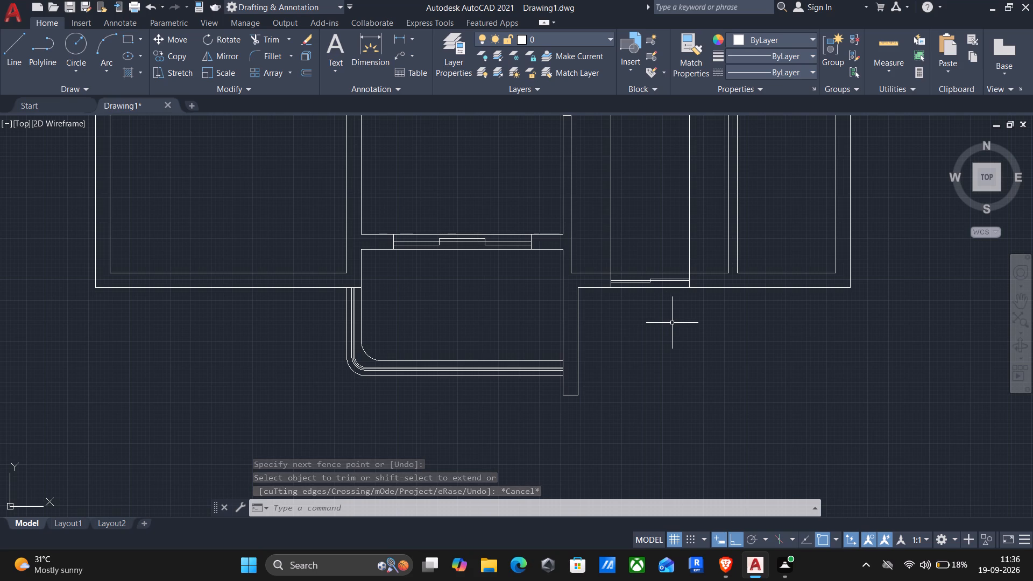
scroll(667, 327, "down", 1)
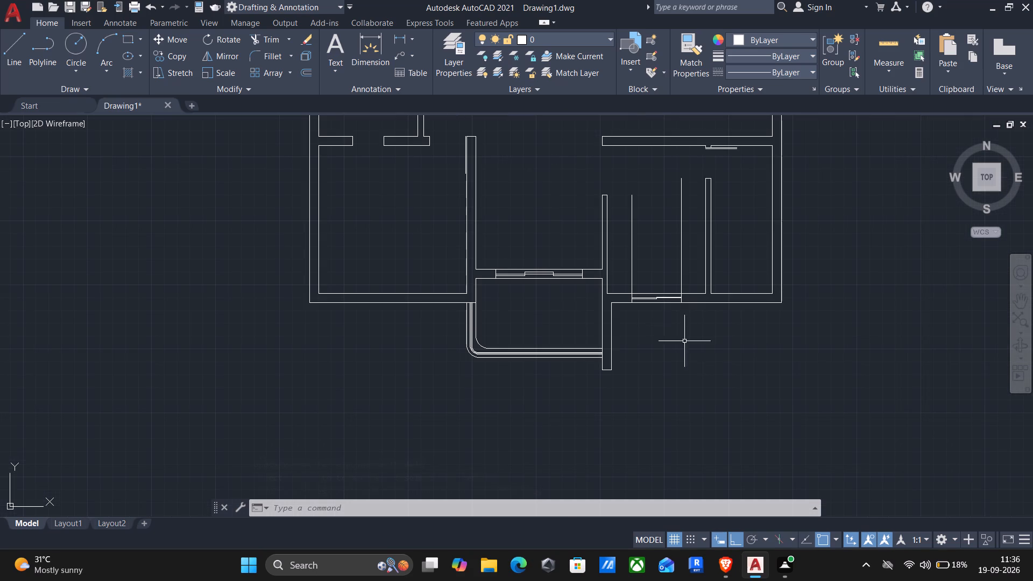
type("dc")
key("Return")
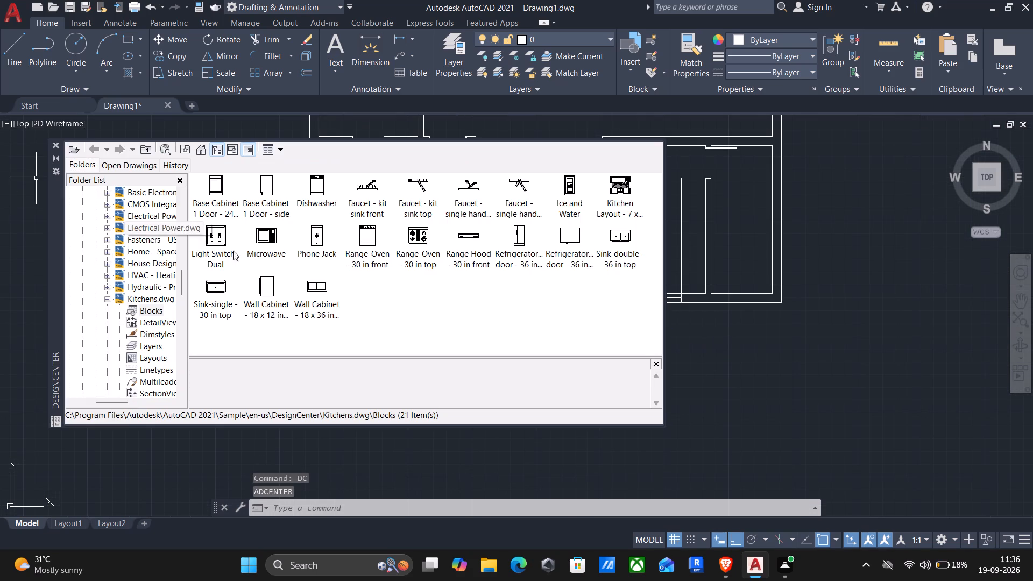
left_click_drag(424, 243, 769, 317)
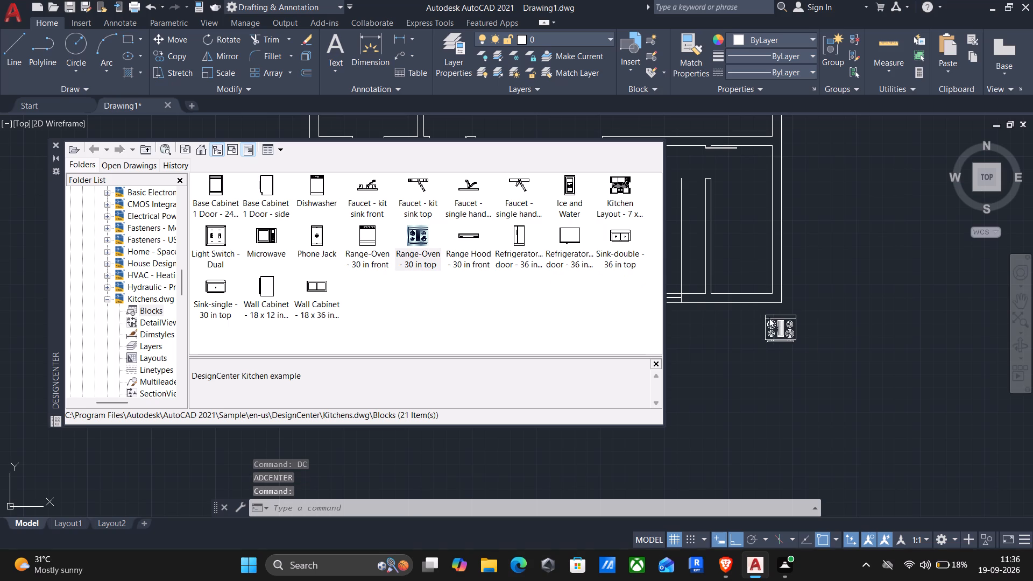
left_click_drag(769, 317, 849, 342)
Insert the plan-view 36 in Refrigerator block from Kitchens.dwg to the left of the range-oven and close DesignCenter.
left_click_drag(570, 240, 568, 238)
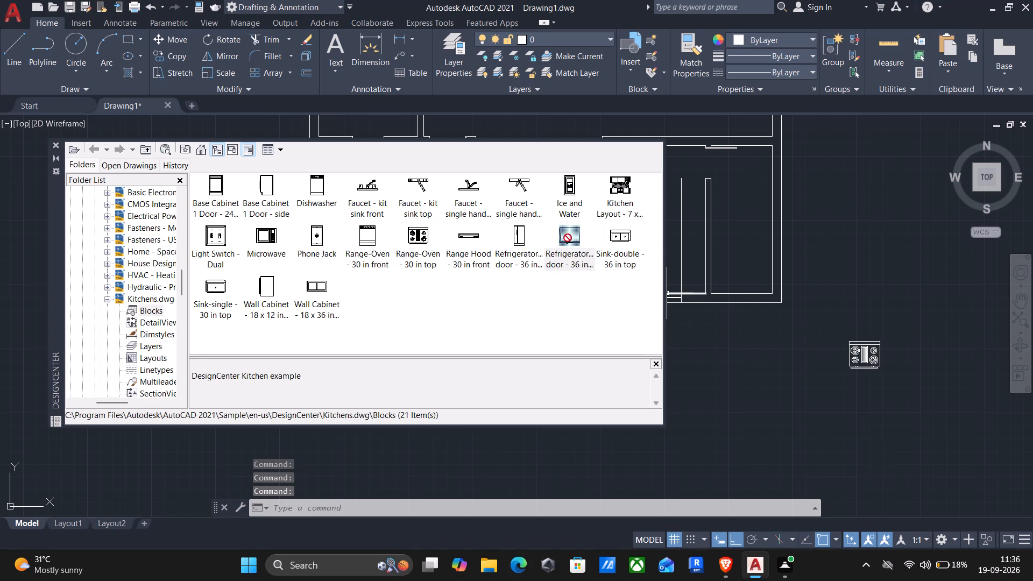
left_click_drag(568, 238, 762, 350)
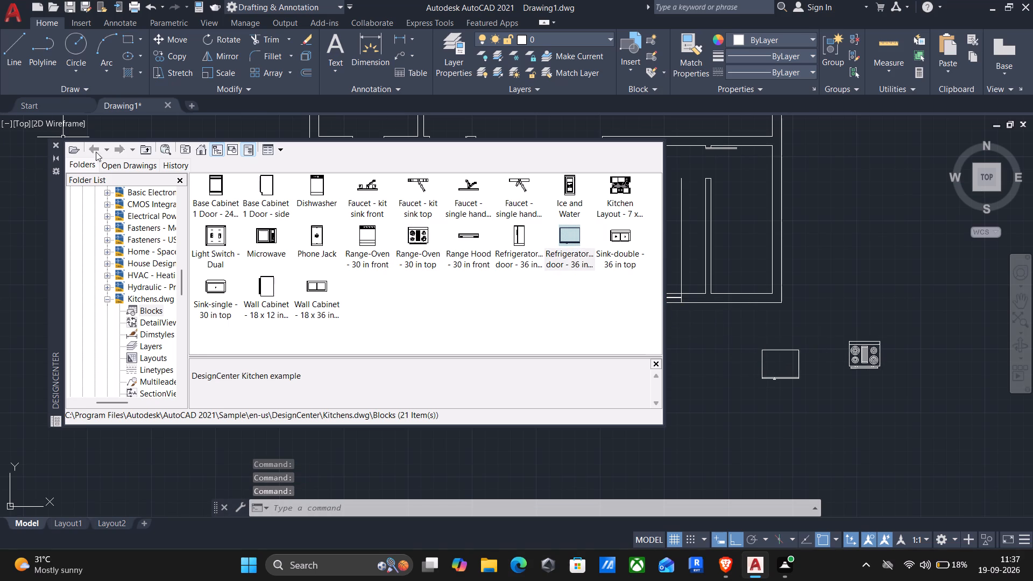
left_click(55, 145)
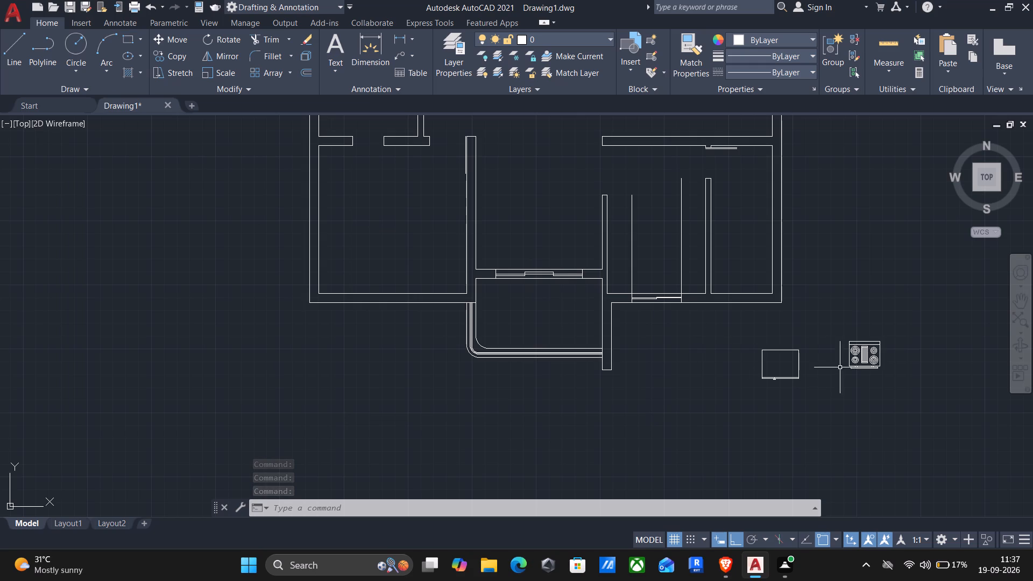
Move the range-oven, with ortho off, into the kitchen strip between the right-hand counter line and the partition wall.
left_click(849, 323)
left_click(893, 387)
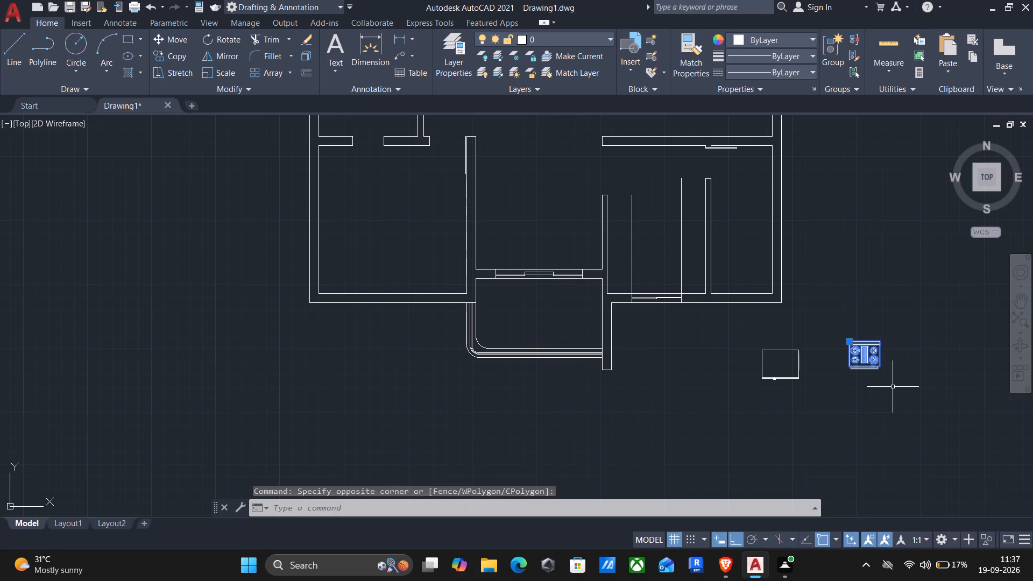
key("m")
key("Return")
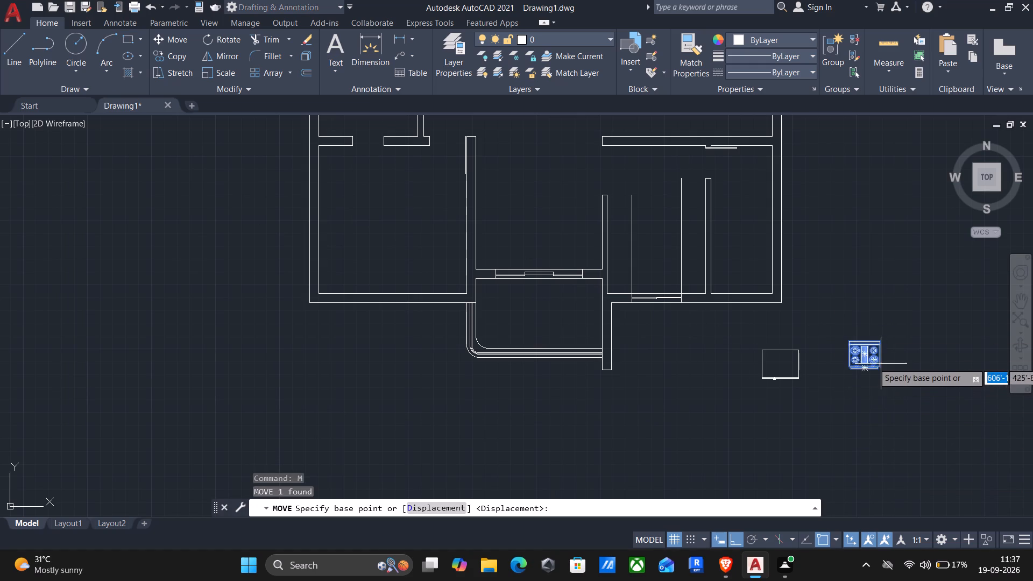
left_click(862, 356)
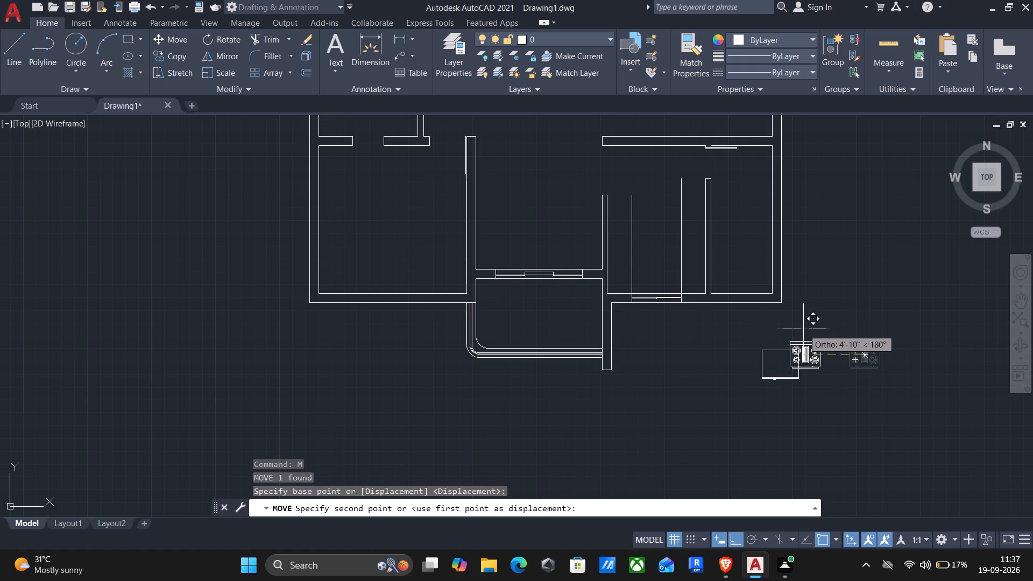
key("F8")
scroll(704, 258, "up", 3)
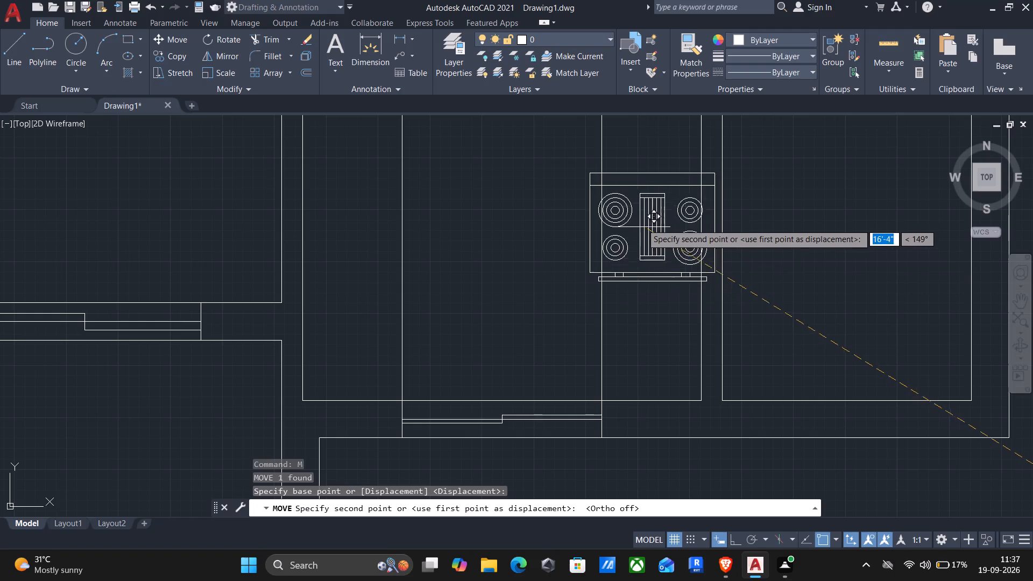
left_click(642, 208)
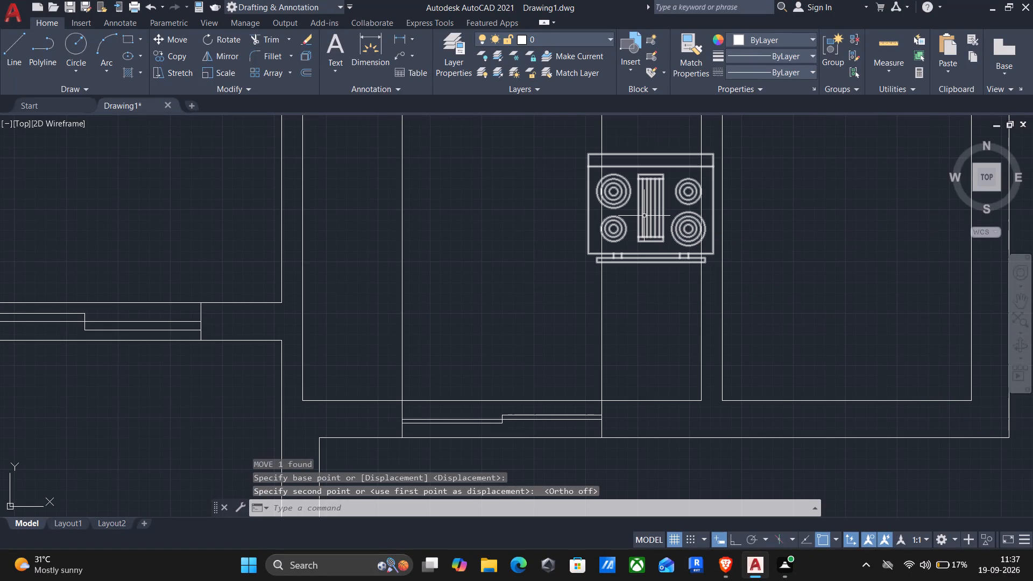
Scale the range-oven down about its centre so it fits between the counter line and the partition wall.
left_click(646, 216)
key("s")
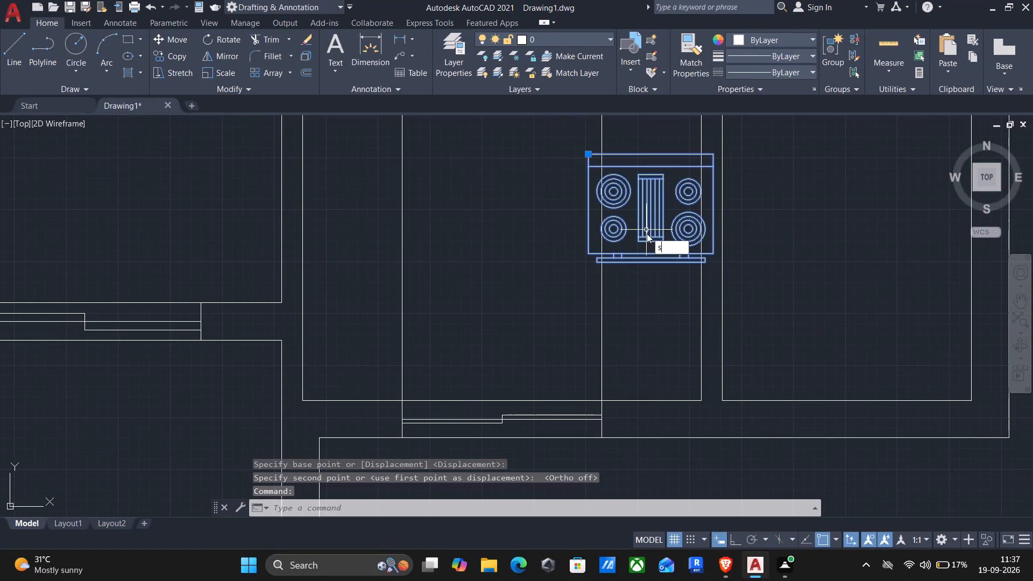
key("c")
key("Return")
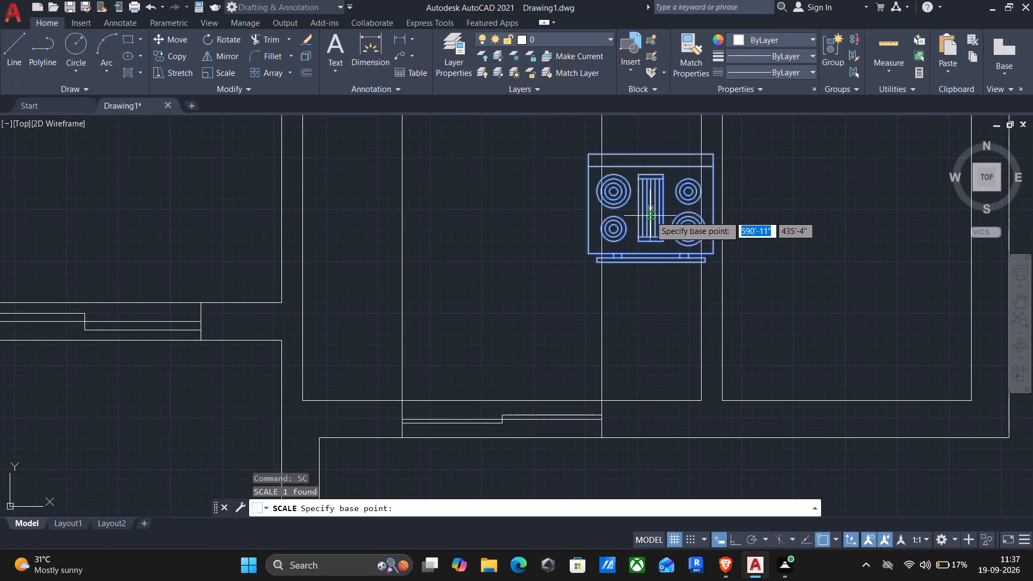
left_click(652, 209)
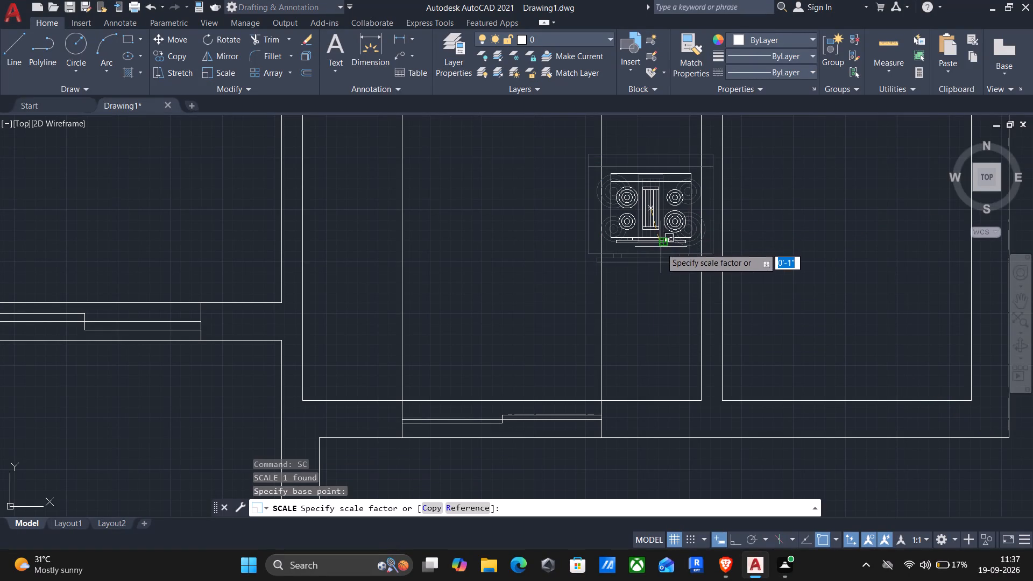
left_click(661, 249)
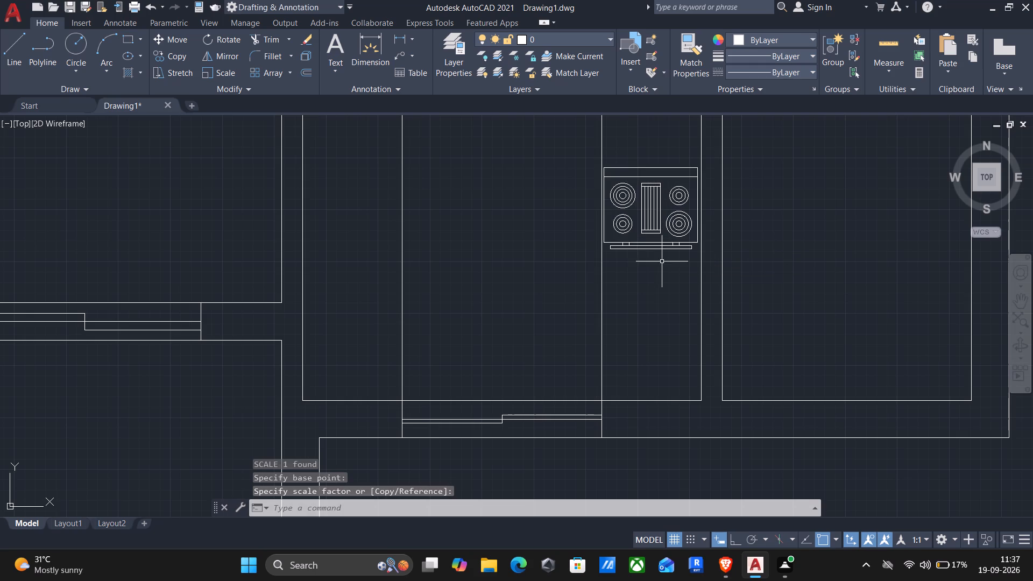
Rotate the refrigerator block 90° clockwise about its upper-right corner, with ortho on.
scroll(662, 264, "down", 3)
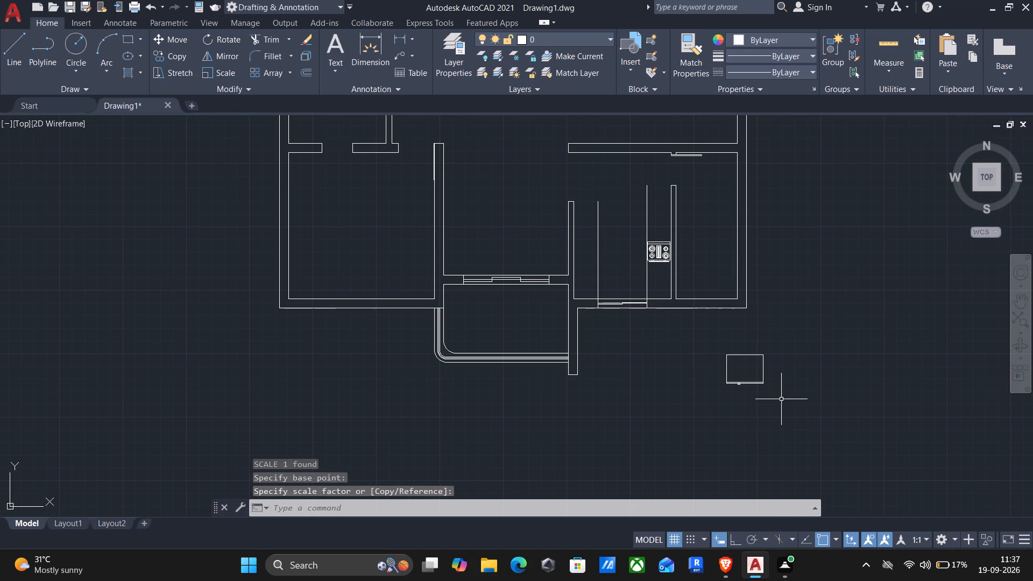
left_click(781, 399)
left_click(670, 344)
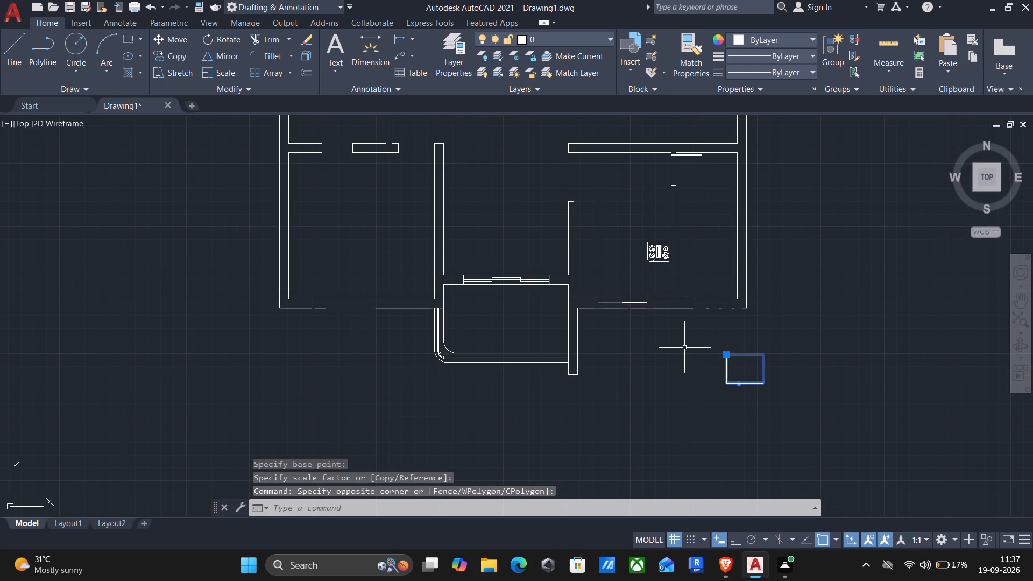
type("ro")
key("Return")
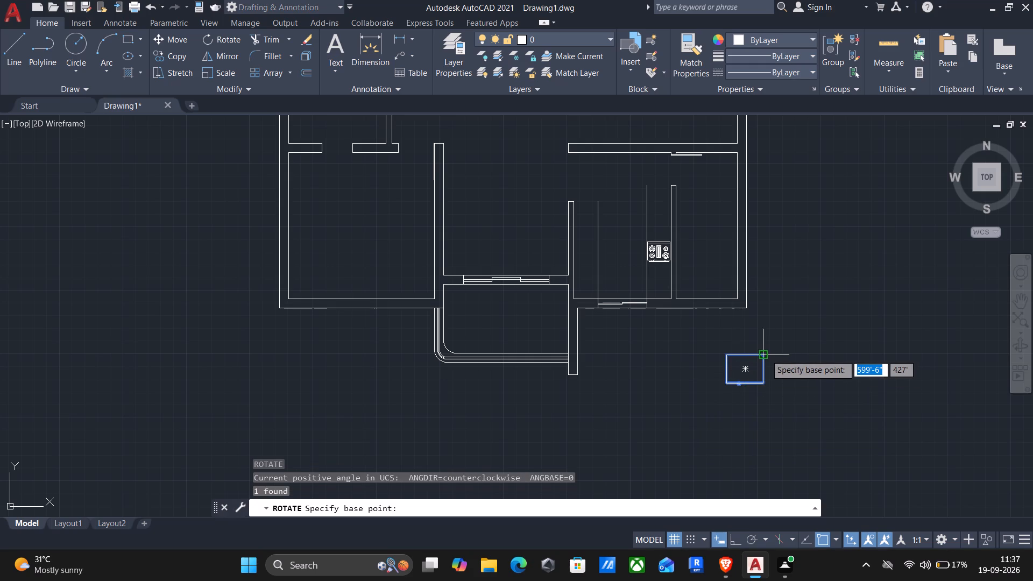
left_click(766, 355)
key("F8")
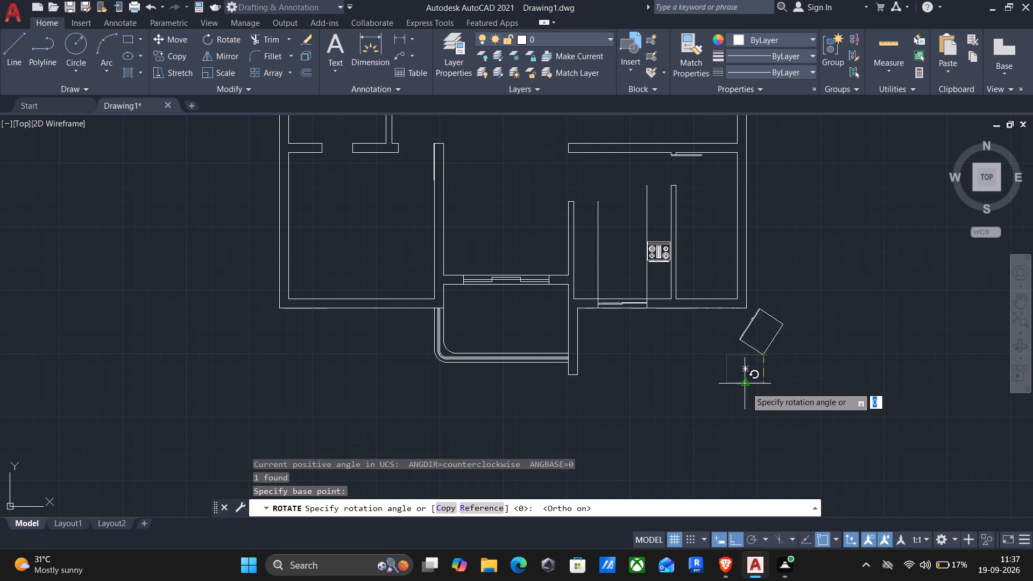
left_click(755, 407)
left_click(773, 399)
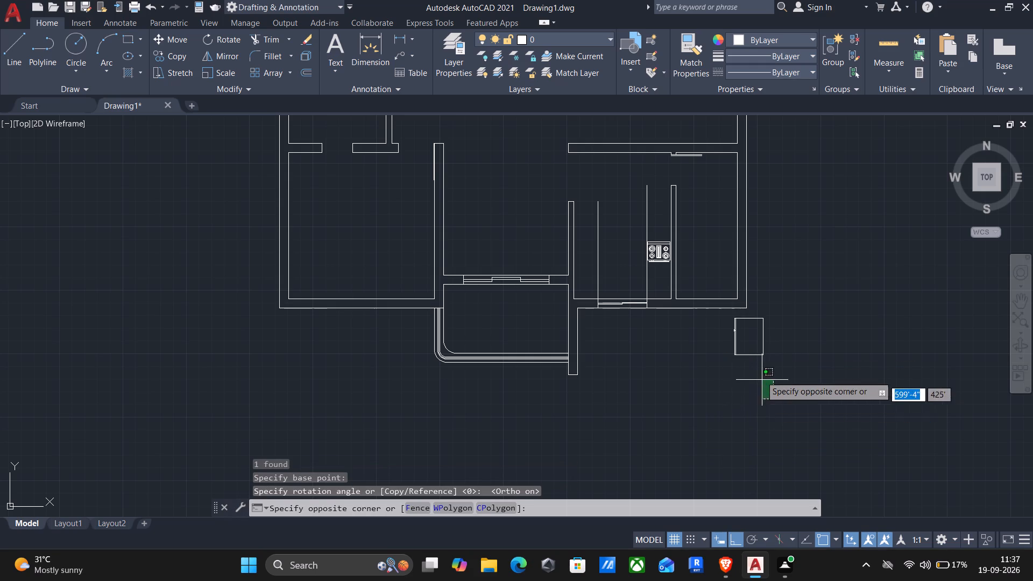
Move the refrigerator, with ortho off, into the kitchen strip between the hall-side wall and the left-hand counter line.
left_click(709, 336)
key("m")
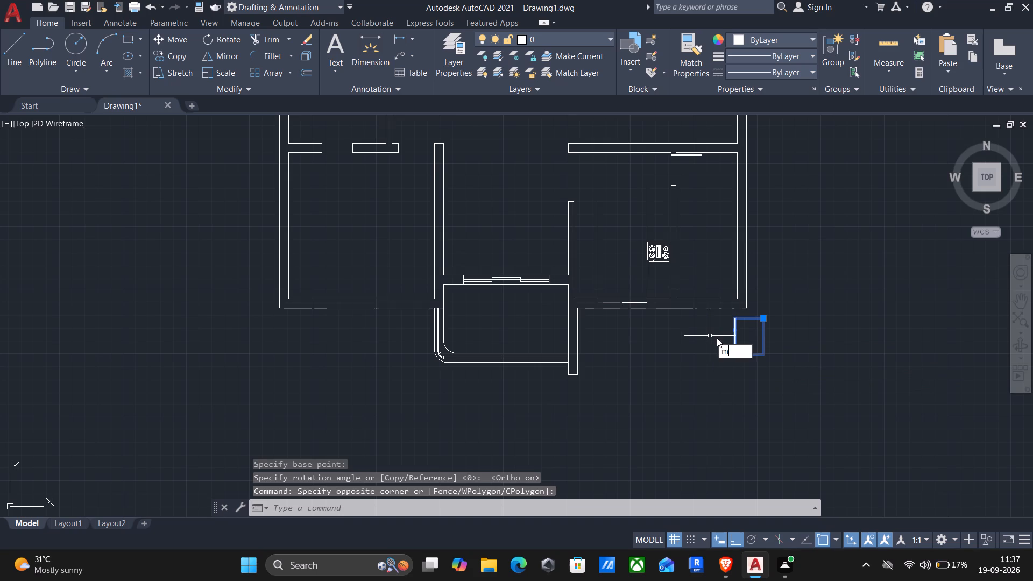
key("Return")
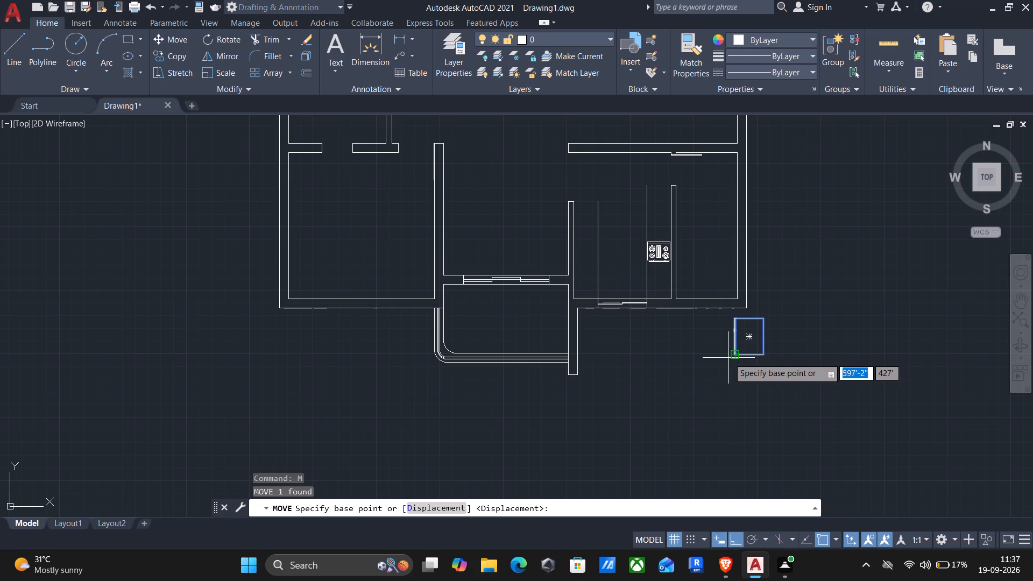
left_click(737, 322)
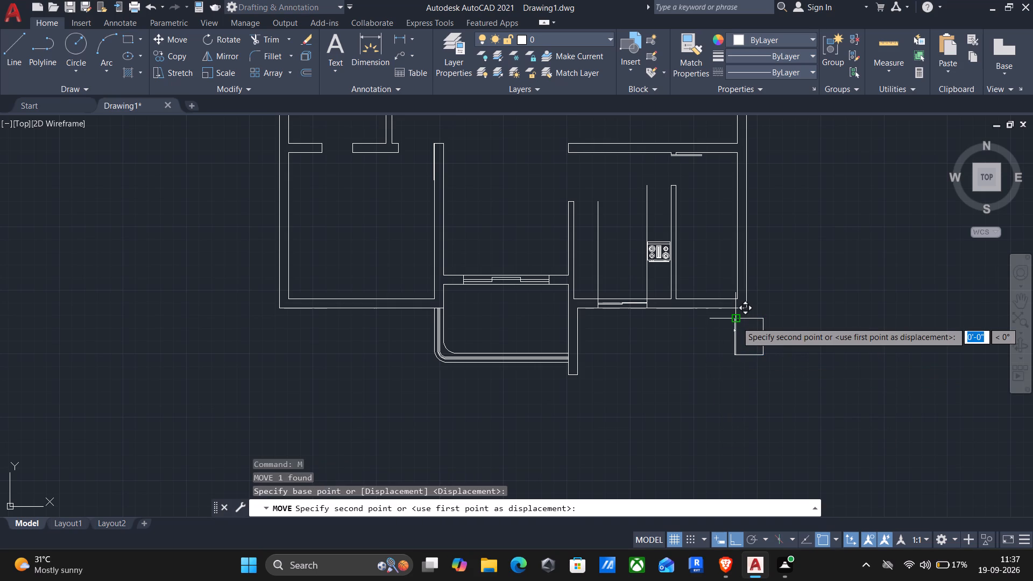
key("F8")
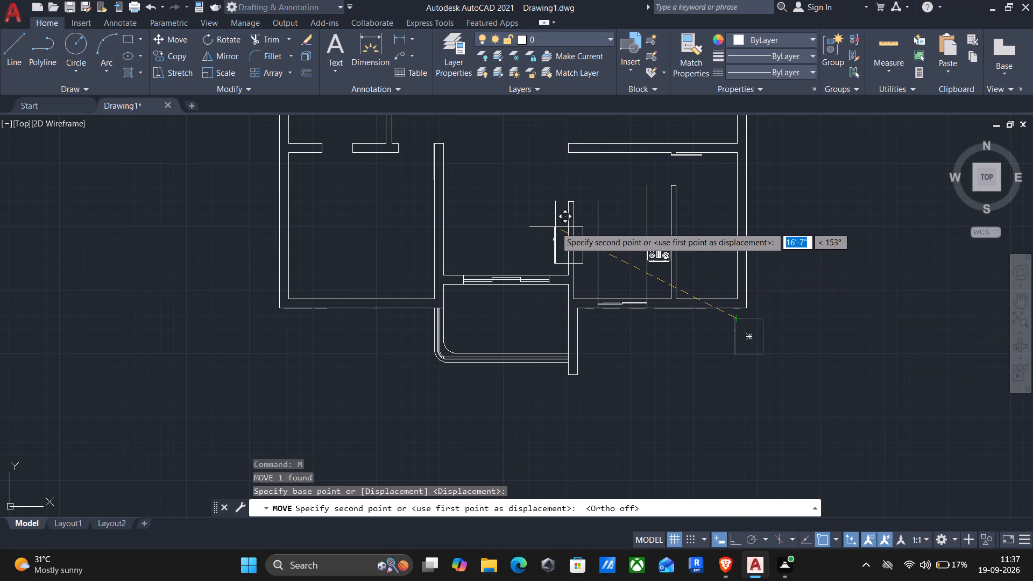
scroll(584, 215, "up", 3)
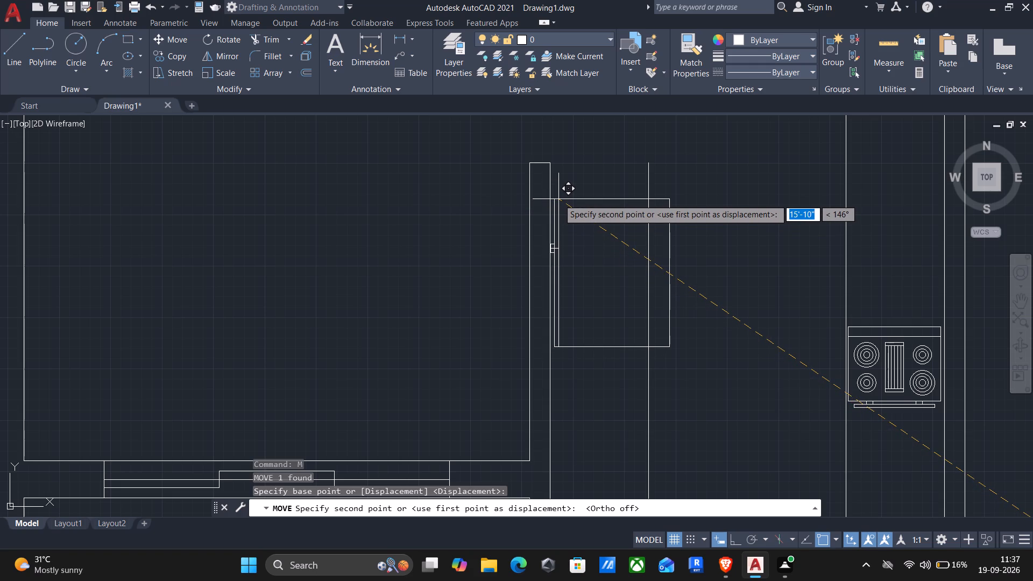
left_click(558, 199)
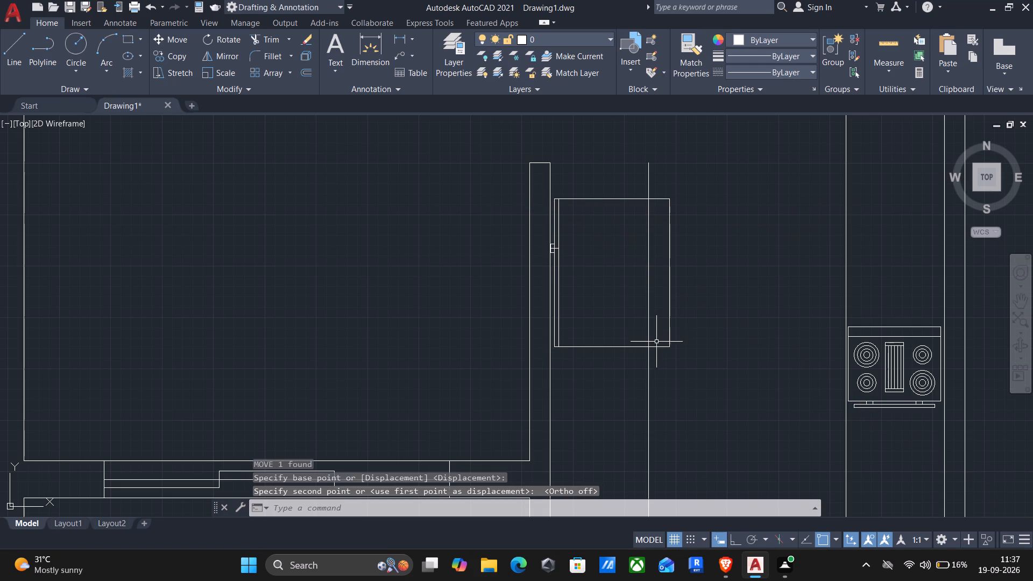
Scale the refrigerator down about its centre so it fits the width between the wall and the left-hand counter line.
left_click(656, 347)
type("sc")
key("Return")
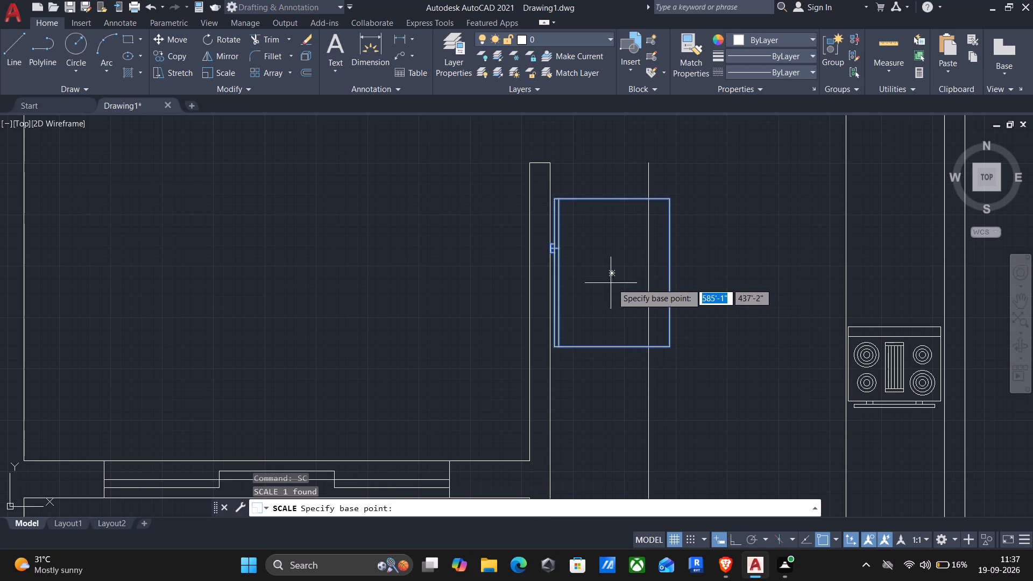
left_click(612, 273)
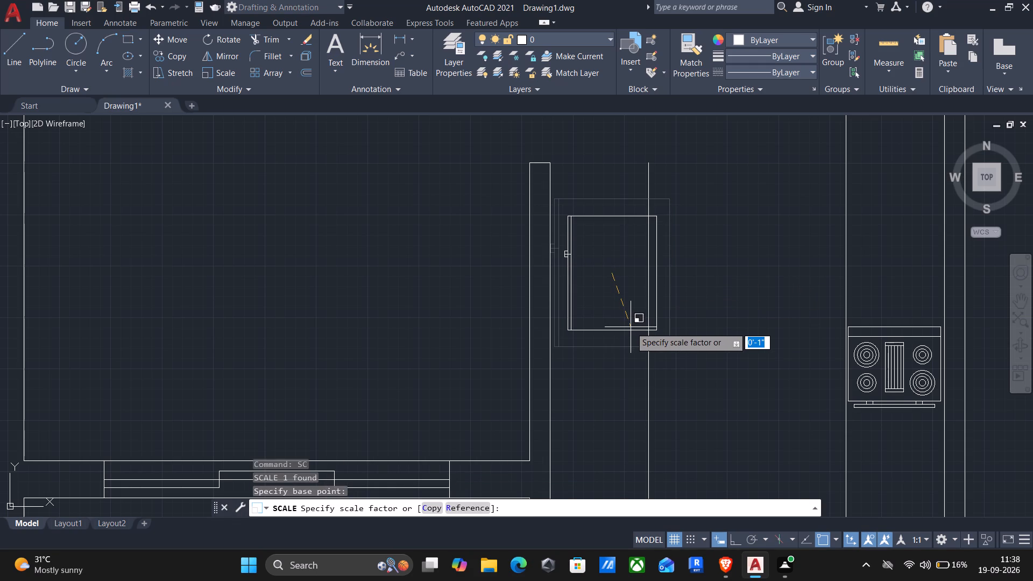
left_click(631, 327)
Move the refrigerator about 3" left so it sits between the wall and the left-hand counter line.
left_click(636, 345)
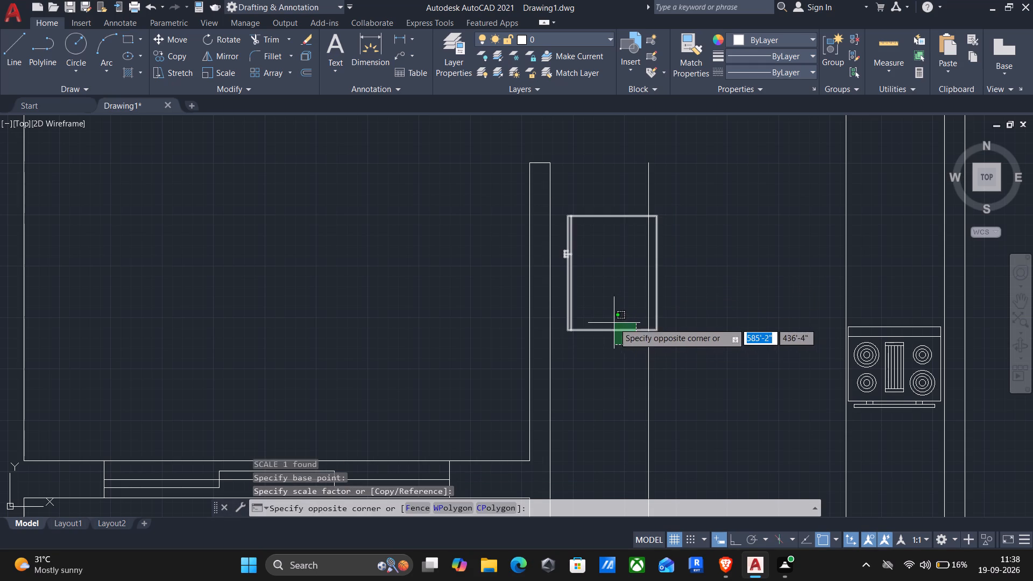
left_click(609, 320)
key("m")
key("Return")
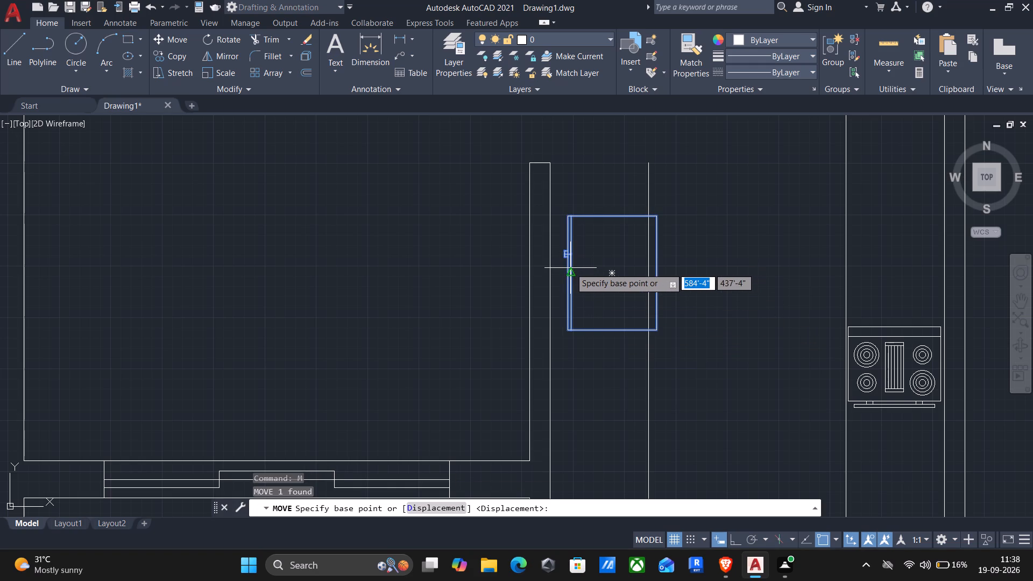
scroll(570, 268, "up", 2)
left_click(570, 268)
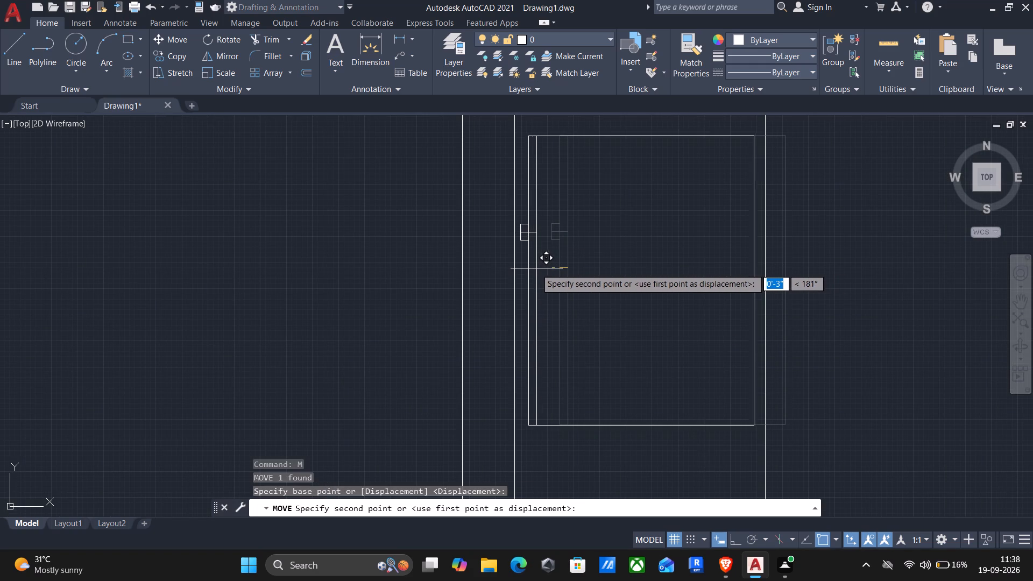
left_click(534, 268)
scroll(555, 289, "down", 3)
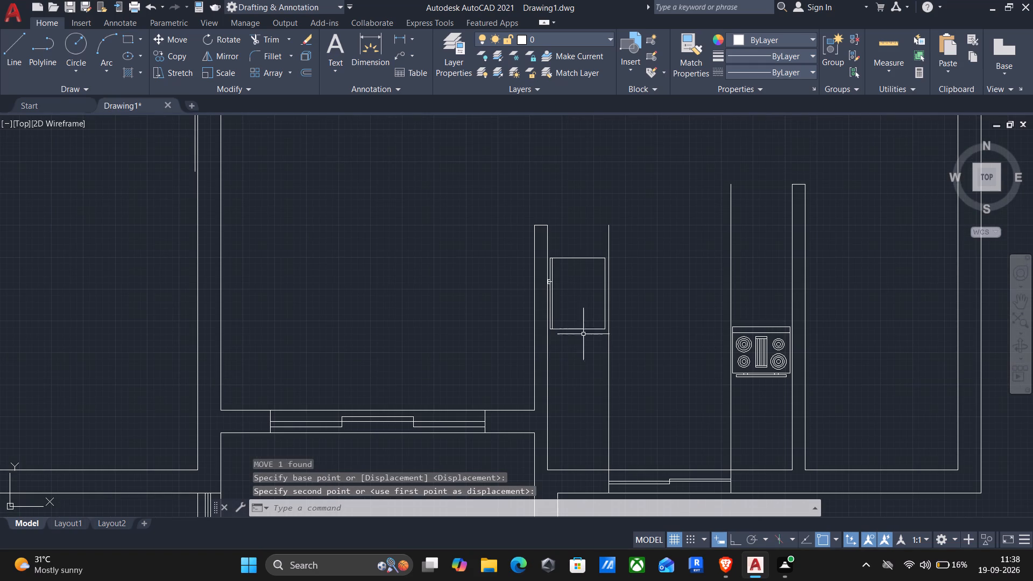
Draw a sink rectangle about 1'-6" by 1'-5" in the left-hand counter strip below the refrigerator.
middle_click_drag(617, 363, 603, 284)
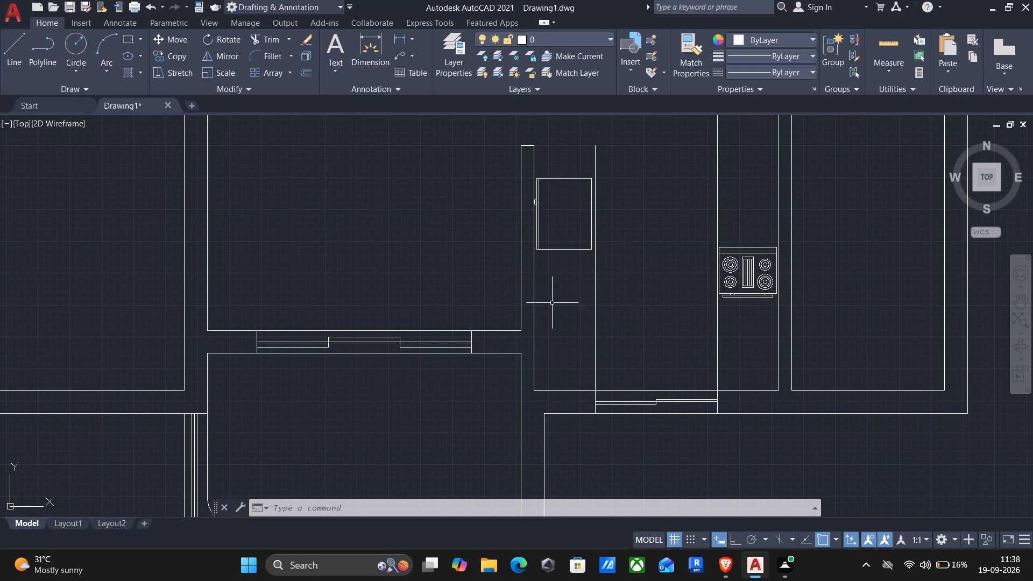
type("re")
key("c")
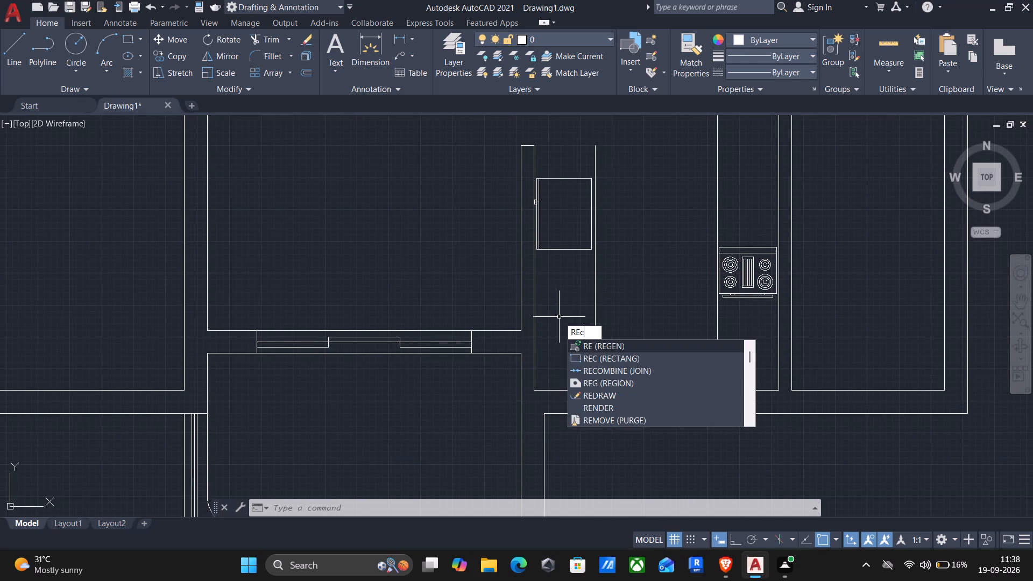
key("Return")
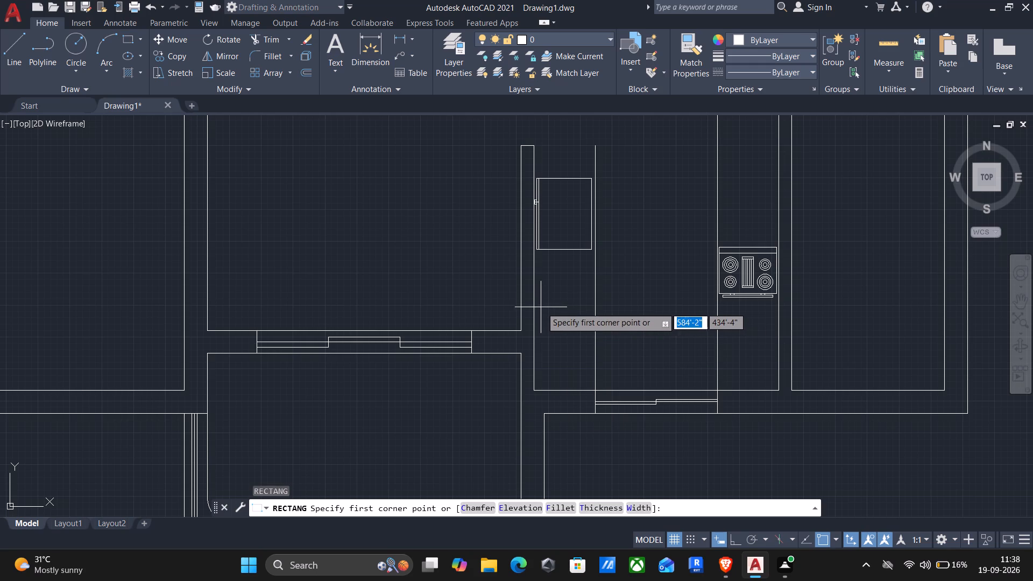
left_click(542, 304)
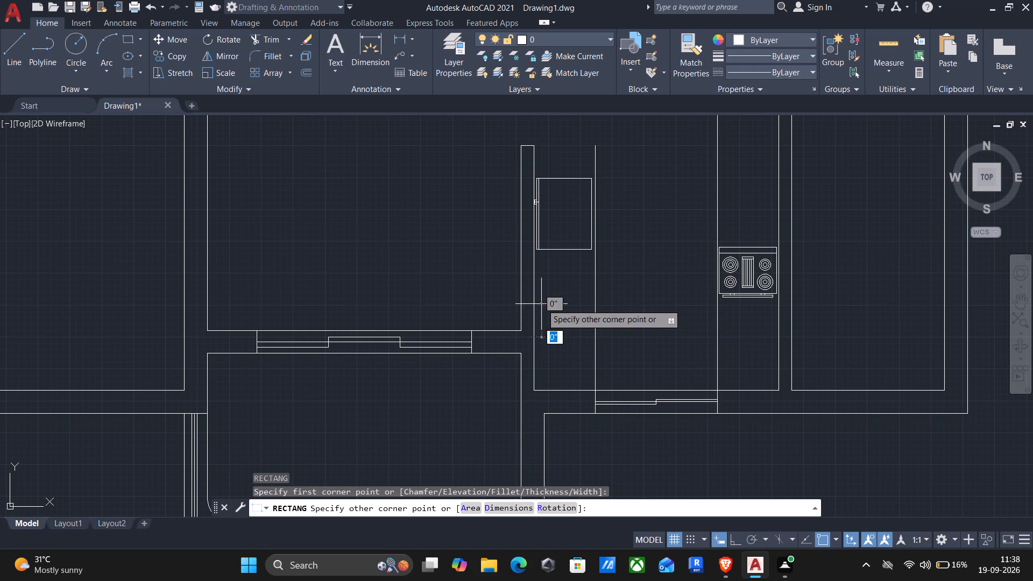
left_click(587, 347)
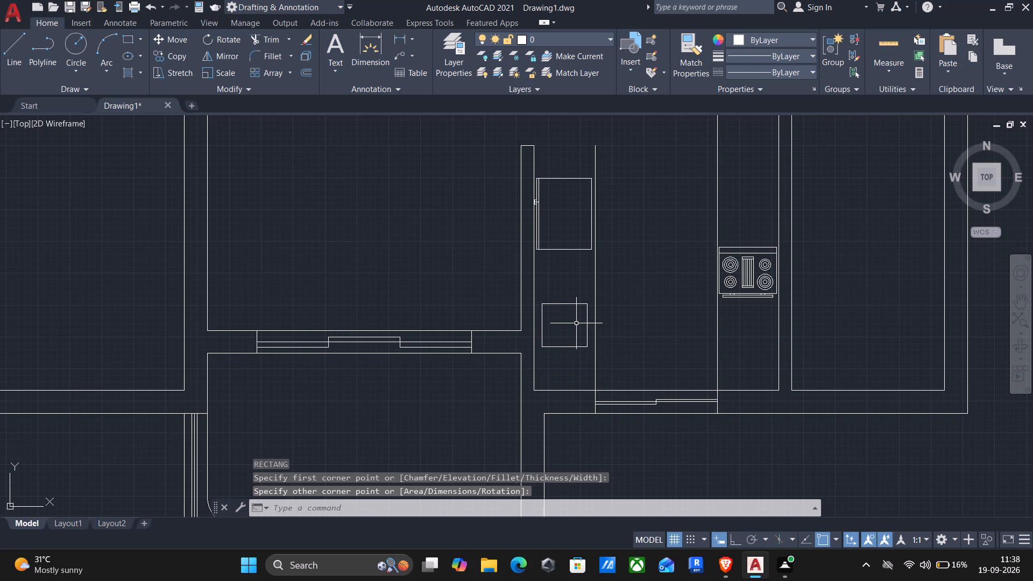
Draw a drain circle of about 2" radius at the centre of the sink rectangle.
key("c")
key("Return")
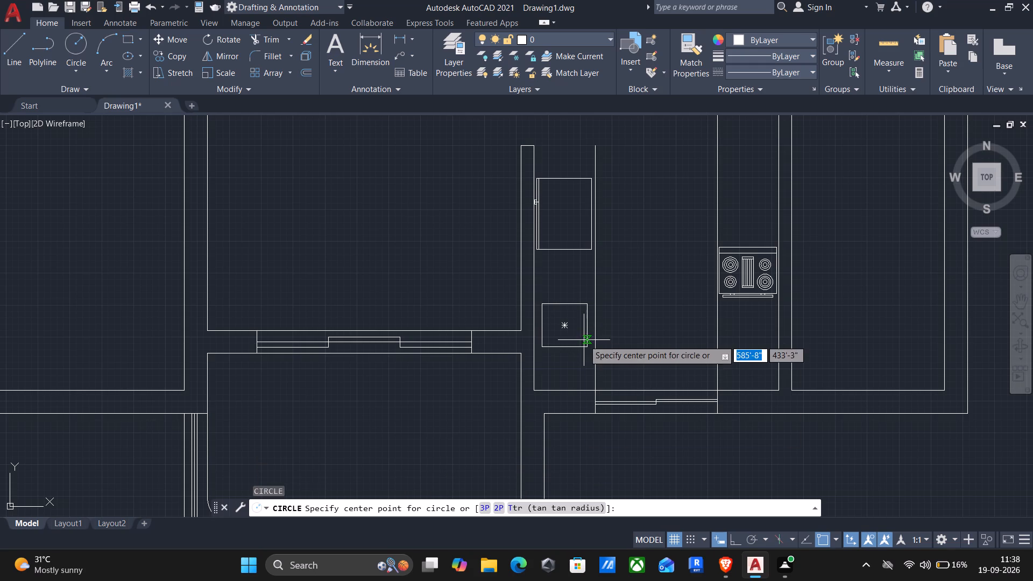
left_click(568, 324)
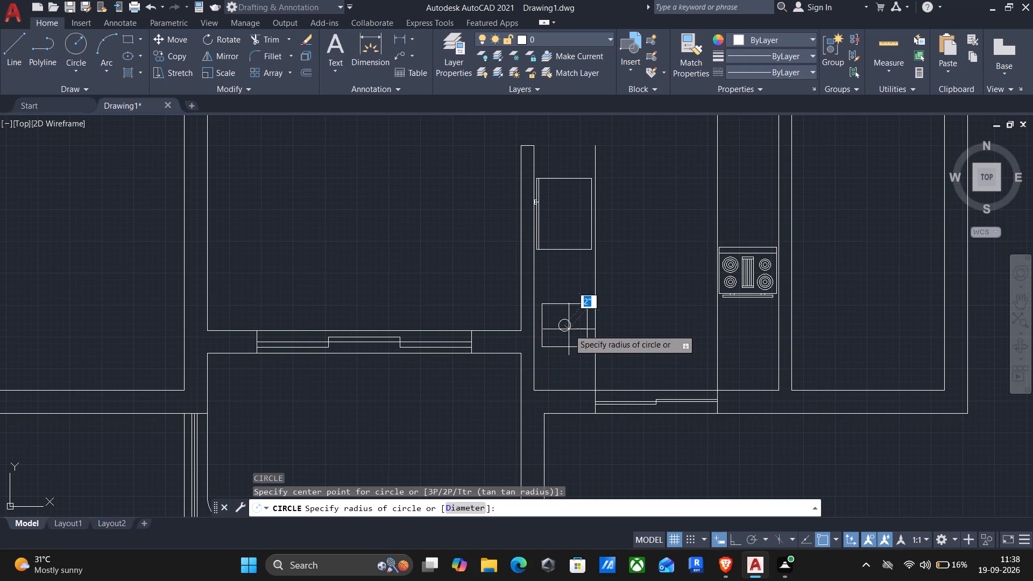
left_click(569, 329)
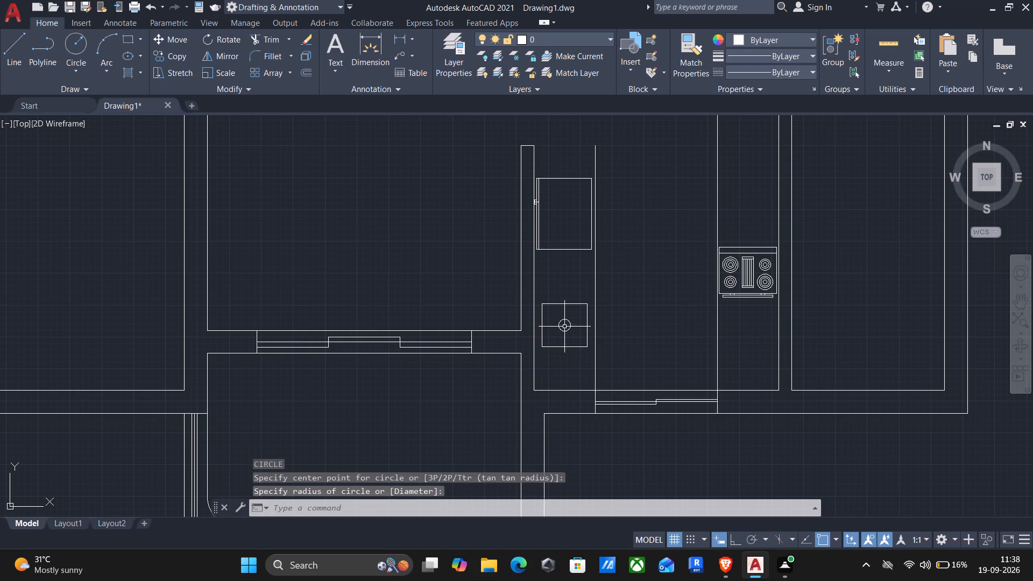
Fillet all four corners of the sink rectangle with a 6" radius.
key("f")
key("Return")
key("r")
key("Return")
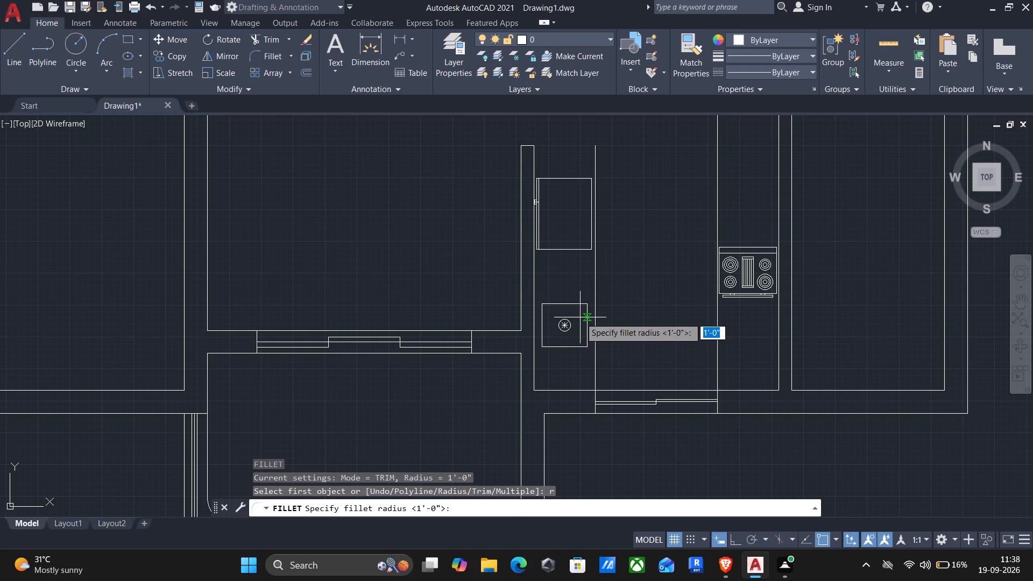
type("6\"")
key("Return")
left_click(543, 316)
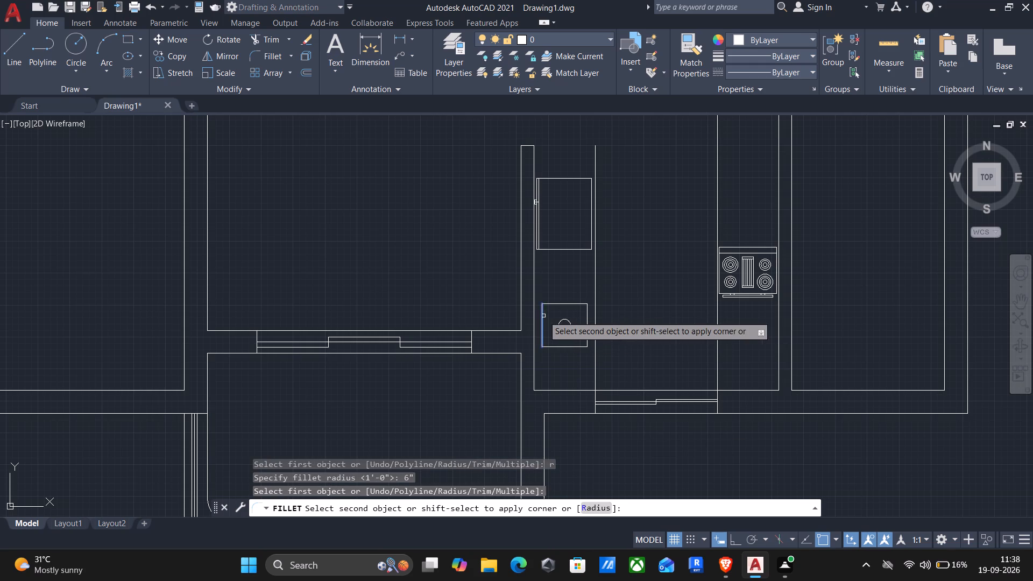
left_click(549, 304)
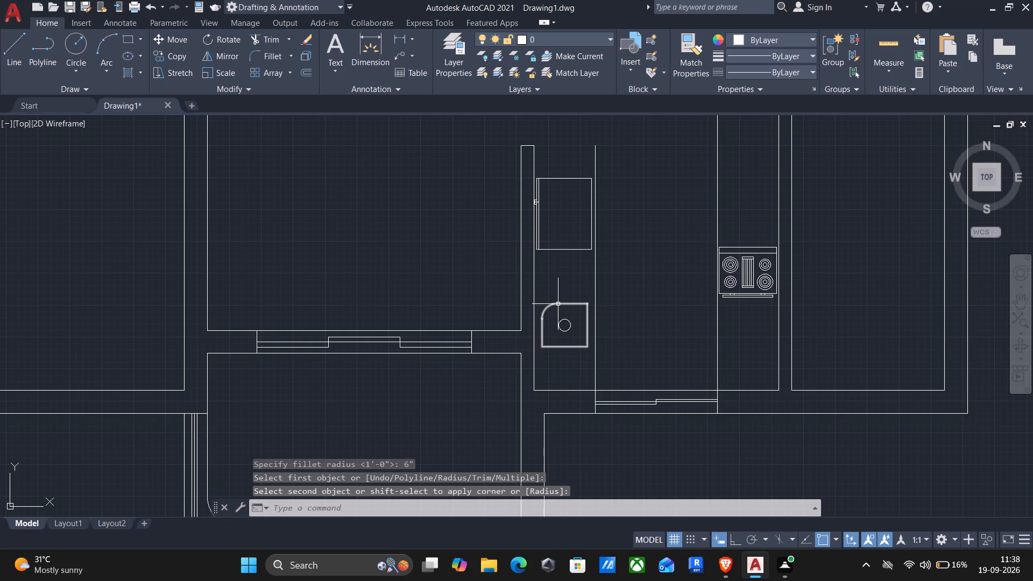
key("Return")
left_click(571, 303)
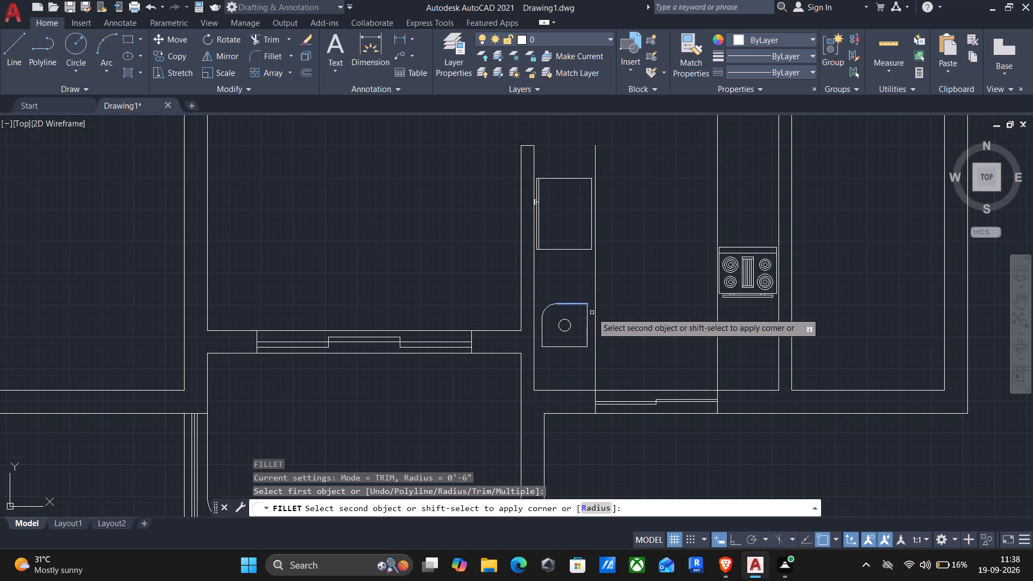
left_click(588, 313)
key("Return")
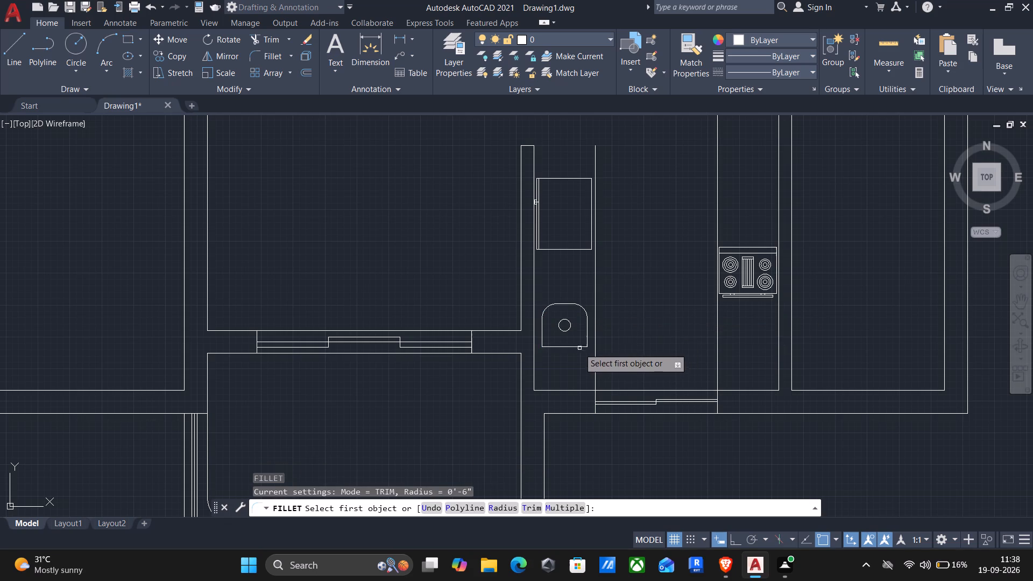
left_click(576, 347)
left_click(587, 326)
key("Return")
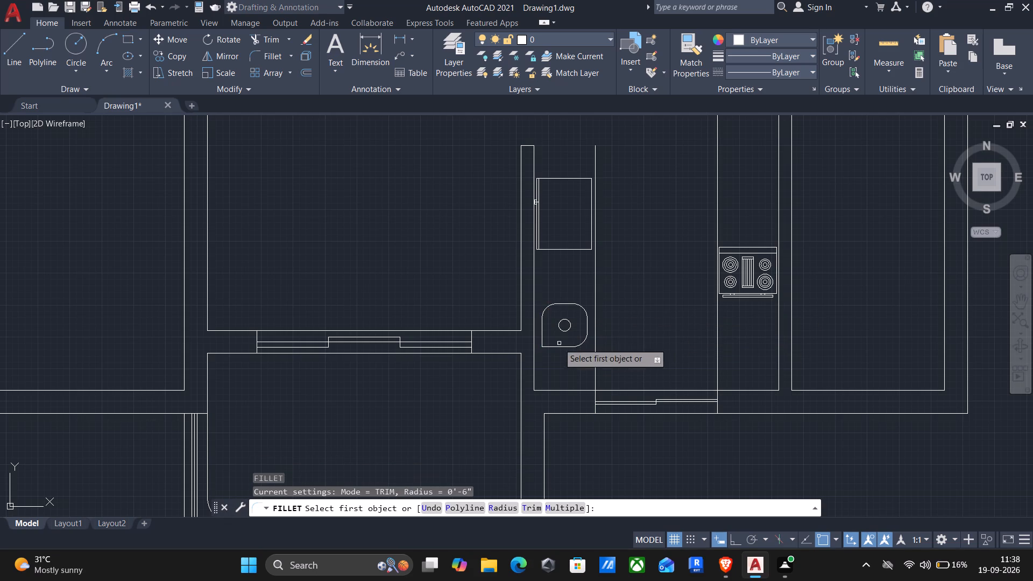
left_click(557, 345)
left_click(541, 330)
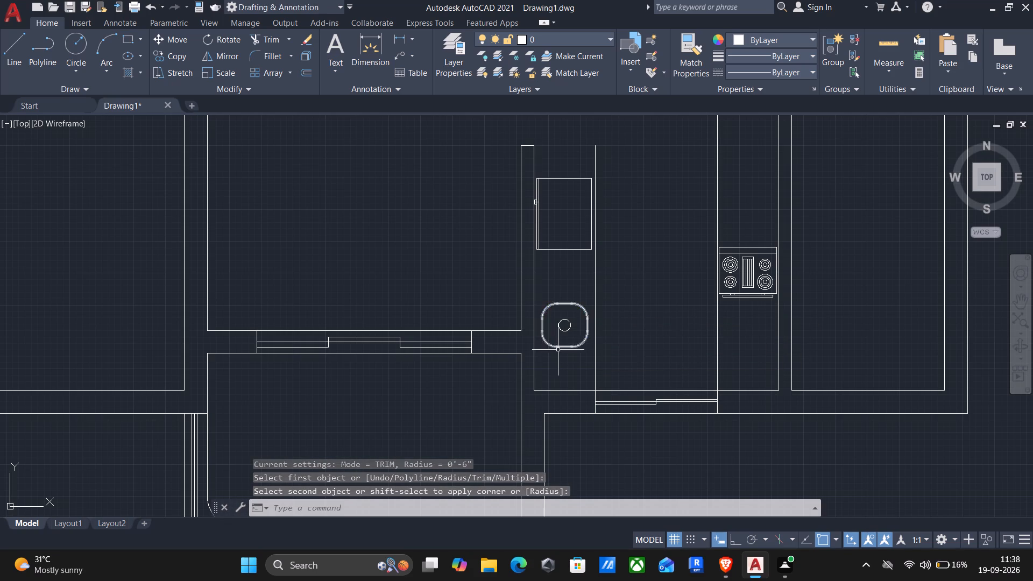
Draw diagonal lines from the sink's lower-left and upper-right rounded corners to the drain circle.
key("l")
key("Return")
left_click(549, 341)
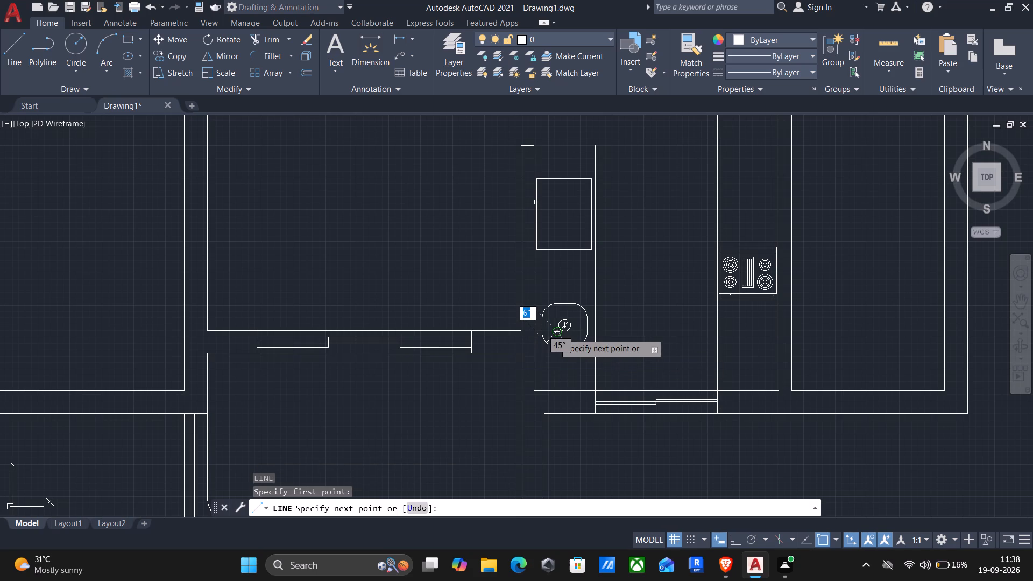
scroll(556, 332, "up", 3)
left_click(560, 326)
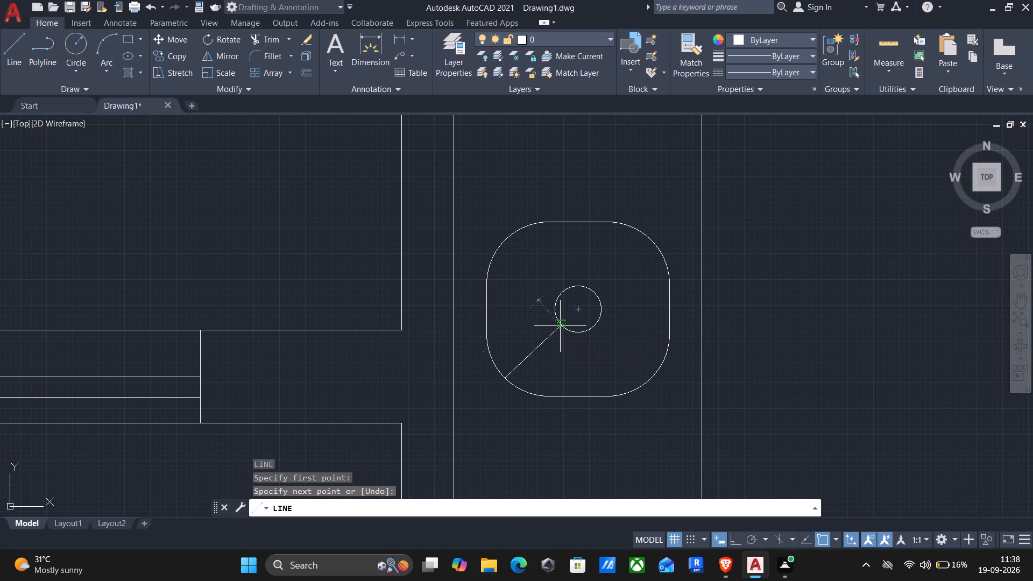
key("Return")
key("Return")
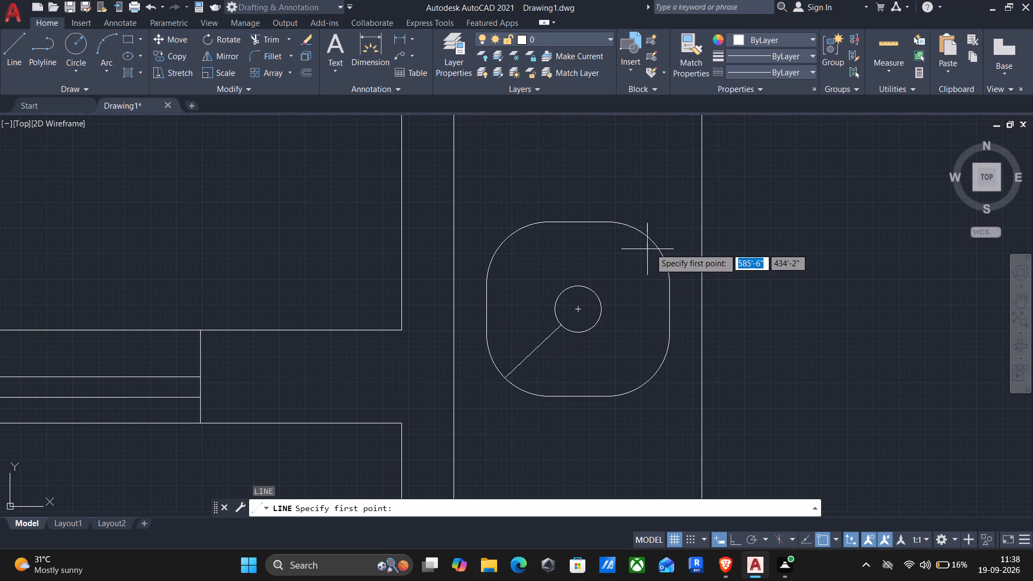
left_click(646, 242)
left_click(594, 294)
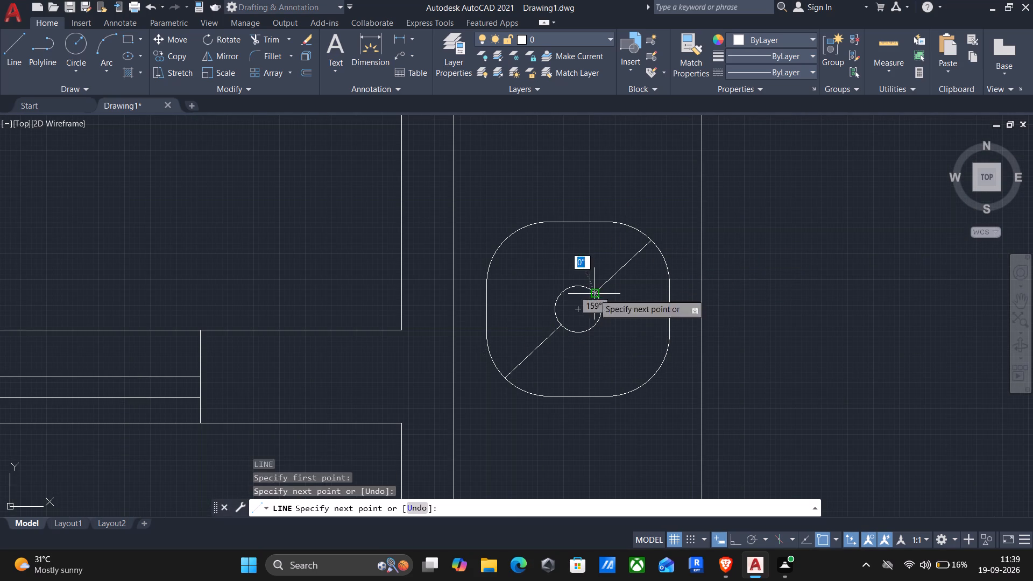
key("Return")
Draw diagonal lines joining the sink's upper-left and lower-right rounded corners to the drain circle.
key("Return")
left_click(560, 293)
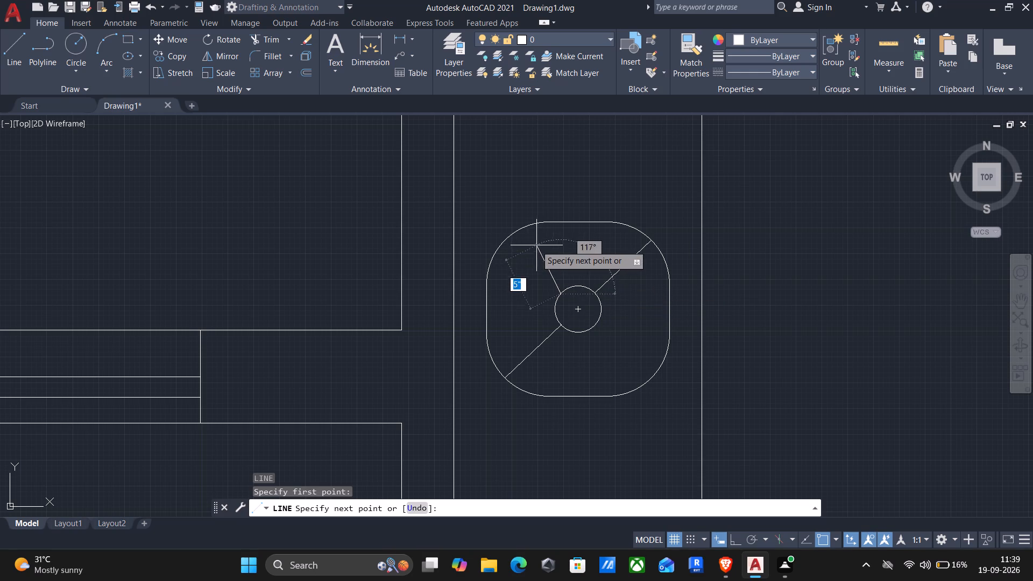
left_click(503, 237)
key("Return")
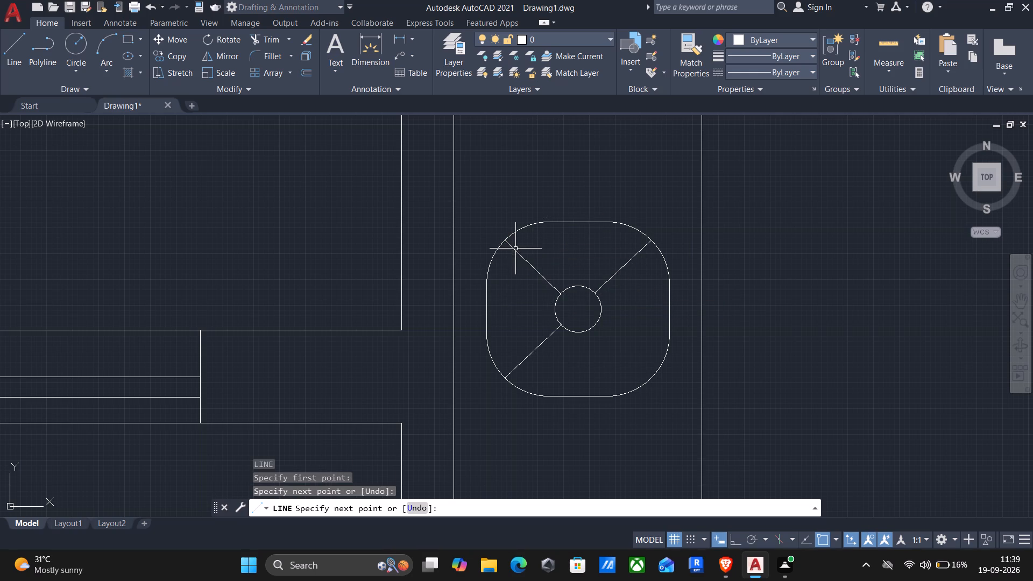
key("Return")
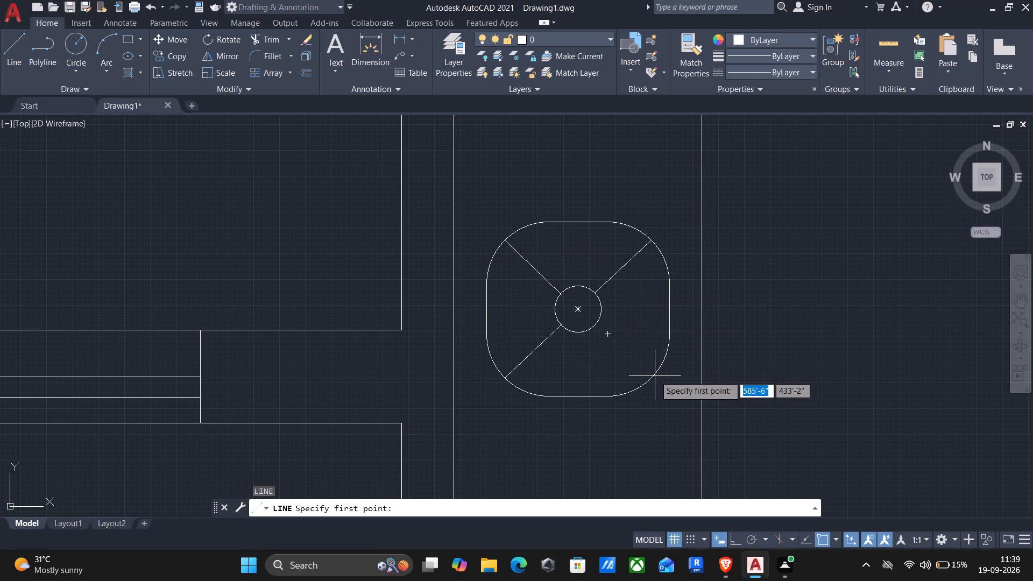
left_click(654, 375)
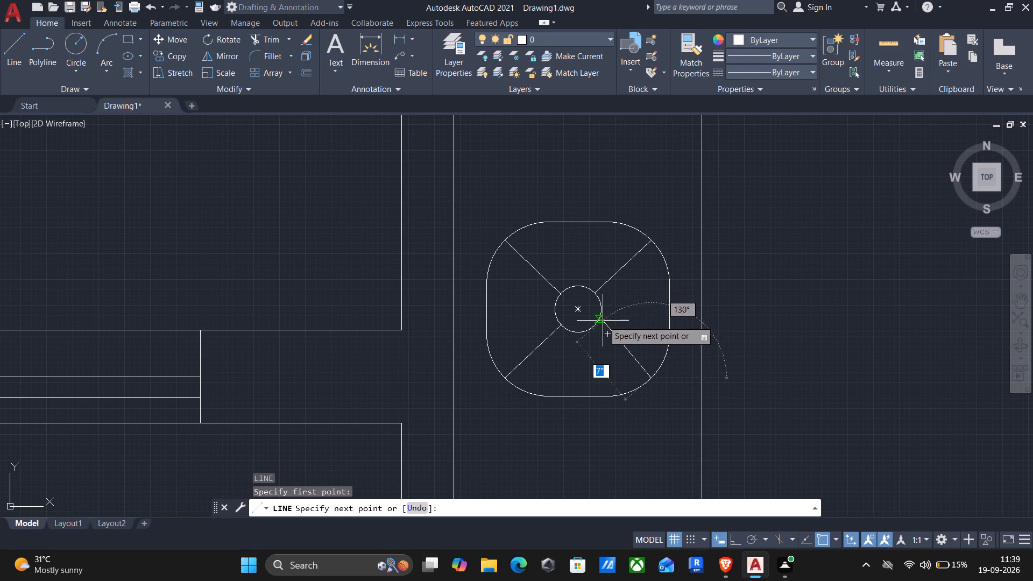
left_click(597, 325)
key("Return")
With Ortho on, draw a horizontal line above the range-oven, from inside the kitchen aisle across the counter strip to the wall.
scroll(599, 332, "down", 4)
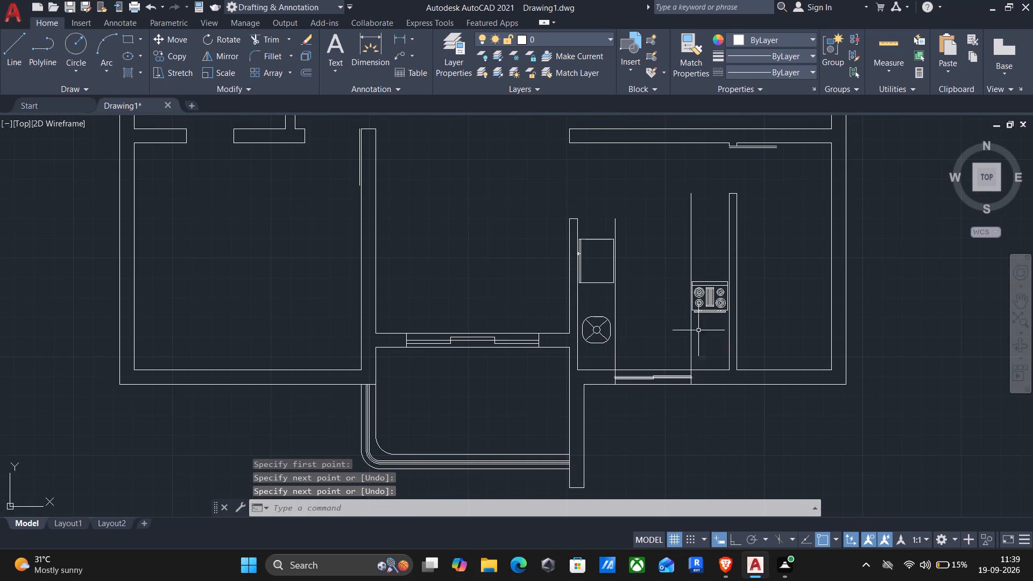
middle_click_drag(691, 329, 663, 331)
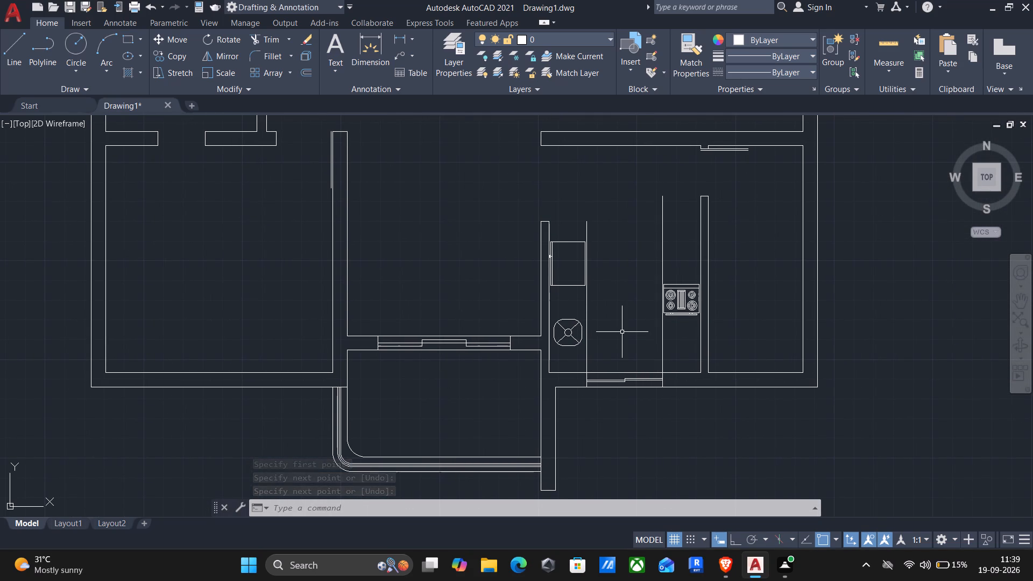
key("l")
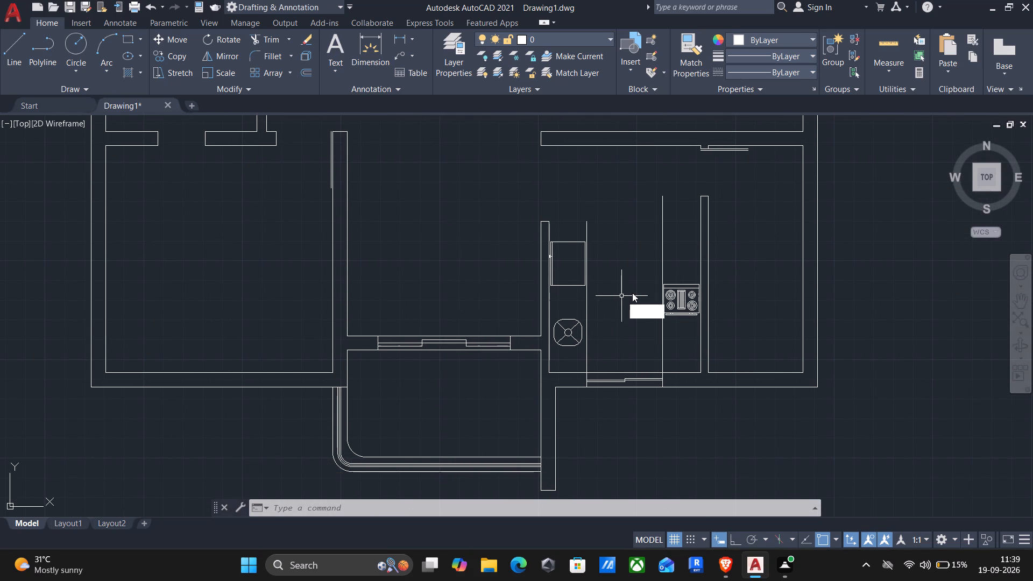
key("Return")
left_click(639, 222)
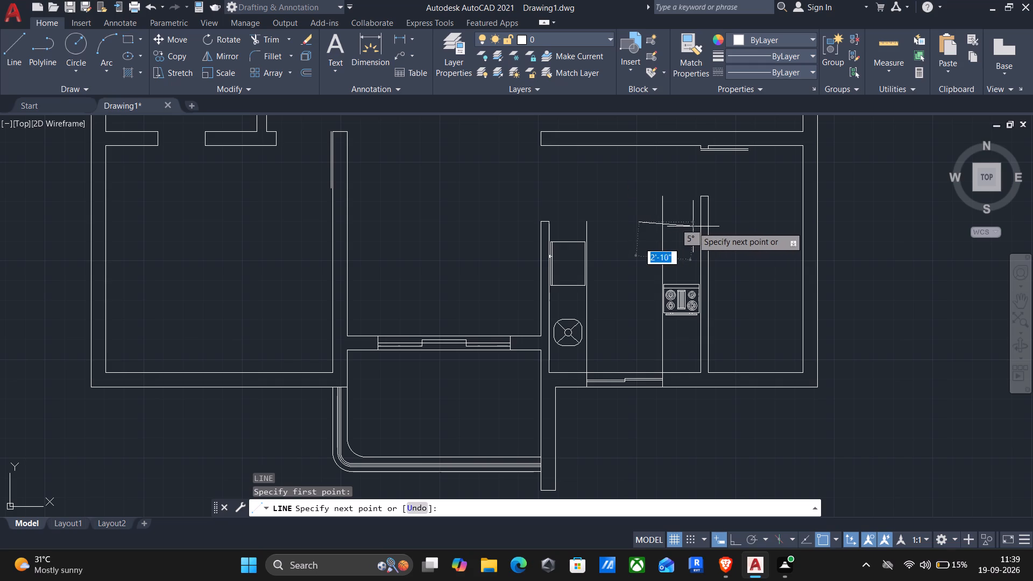
key("F8")
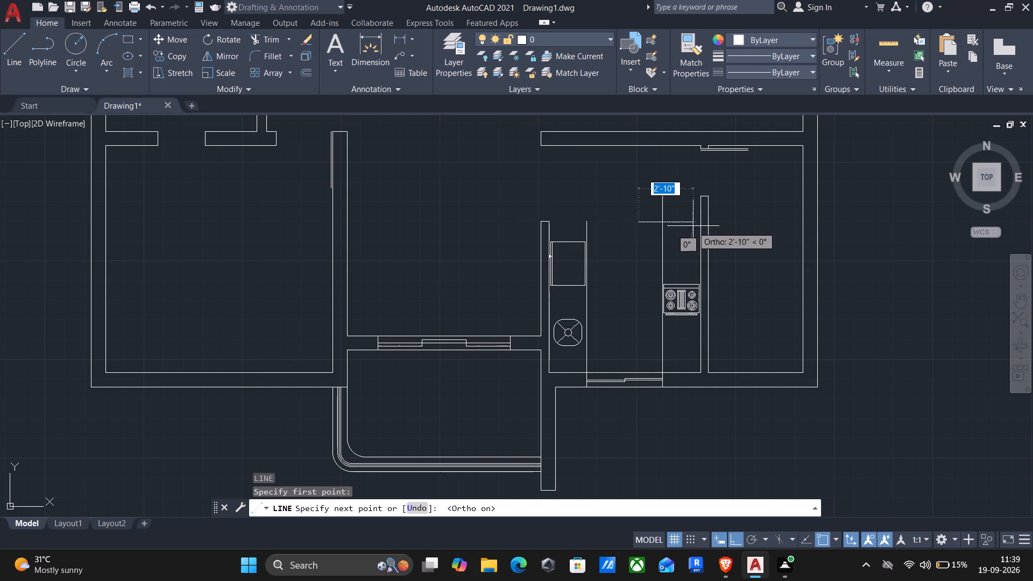
left_click(702, 222)
key("Escape")
Trim the right-hand counter line above the new horizontal line and that line's overhang into the aisle.
type("tr")
key("Return")
left_click_drag(673, 212, 657, 212)
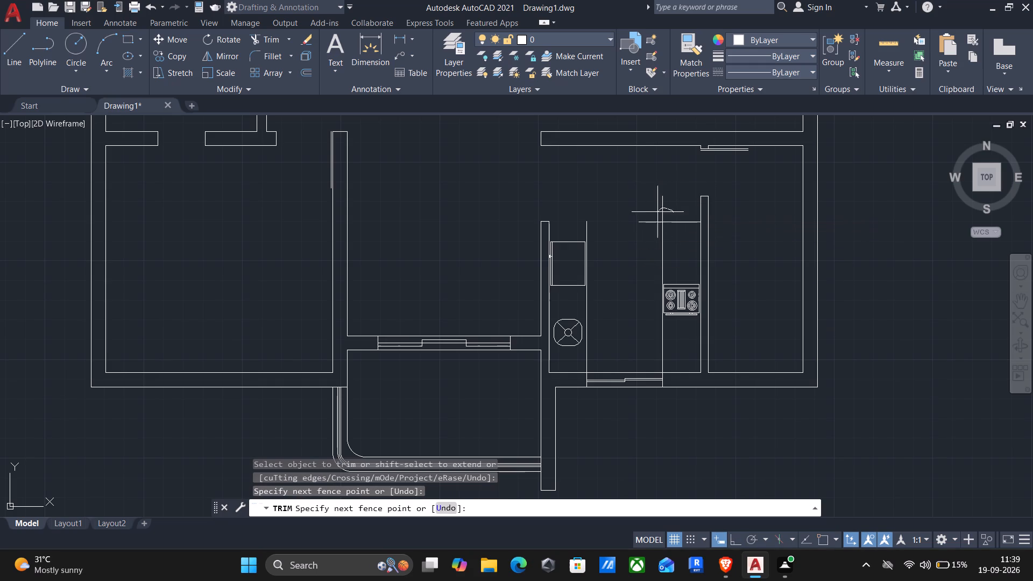
left_click_drag(657, 212, 648, 246)
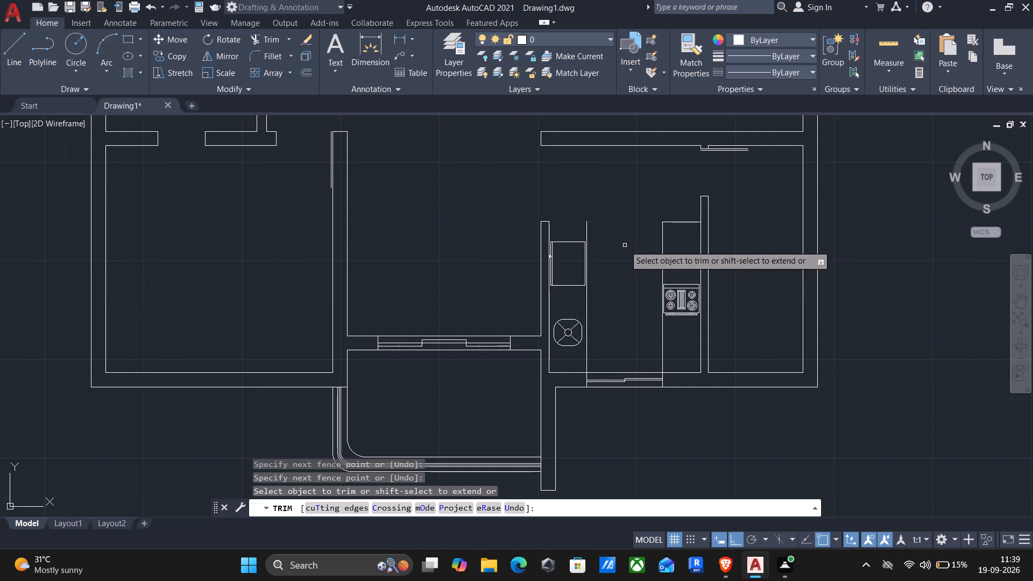
key("Escape")
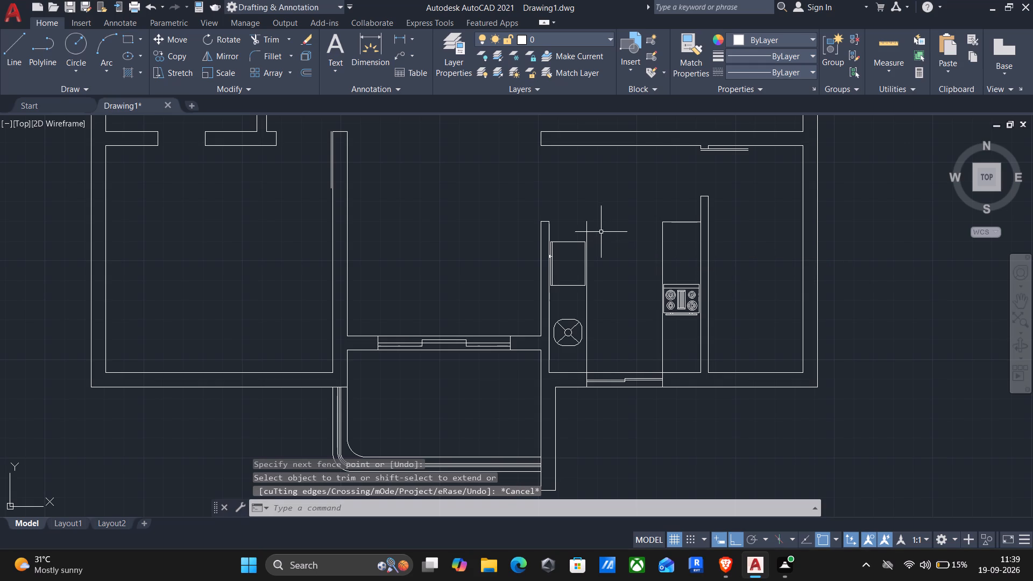
Draw a horizontal line across the left-hand counter strip just below the refrigerator, from the counter line to the wall.
key("l")
key("Return")
scroll(593, 249, "up", 3)
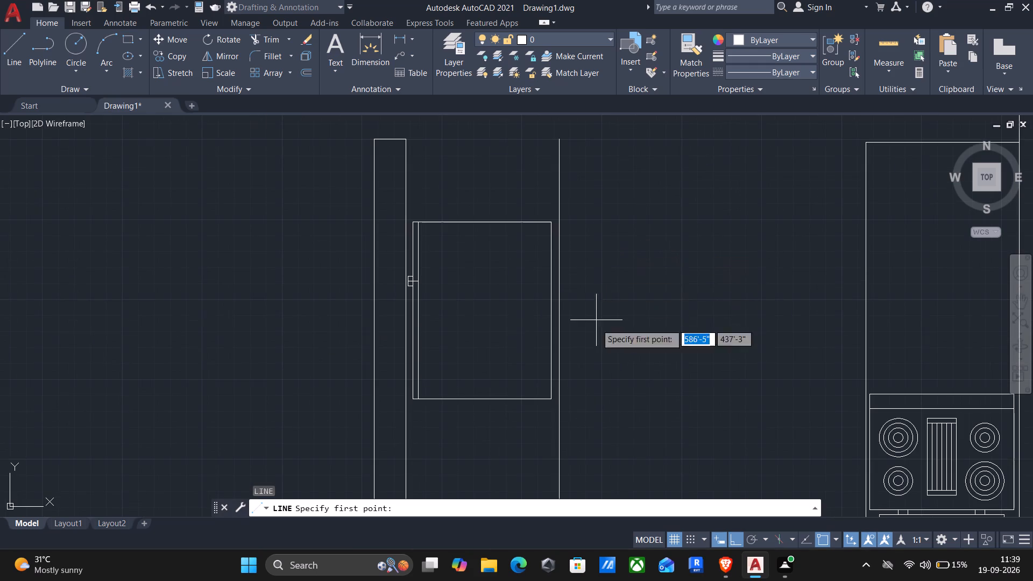
left_click(559, 429)
left_click(400, 430)
key("Return")
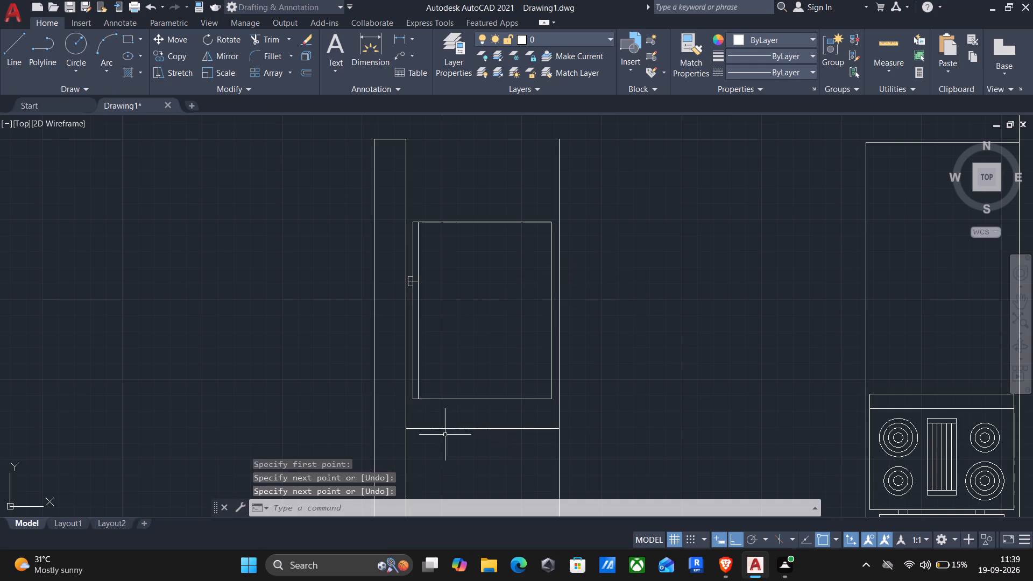
Trim the left-hand counter line beside the refrigerator, above the new horizontal line.
key("t")
key("r")
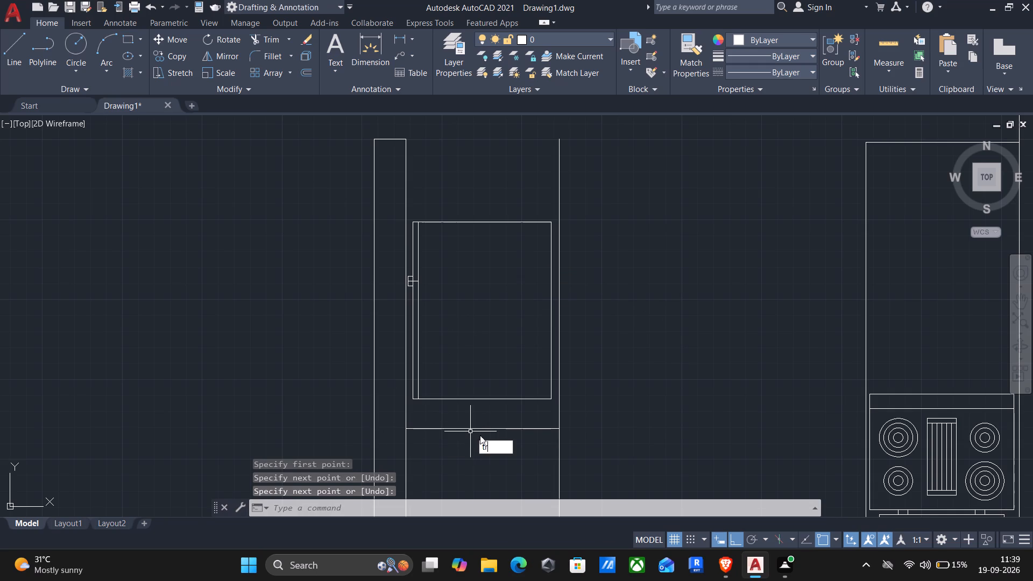
key("Return")
left_click_drag(537, 194, 602, 243)
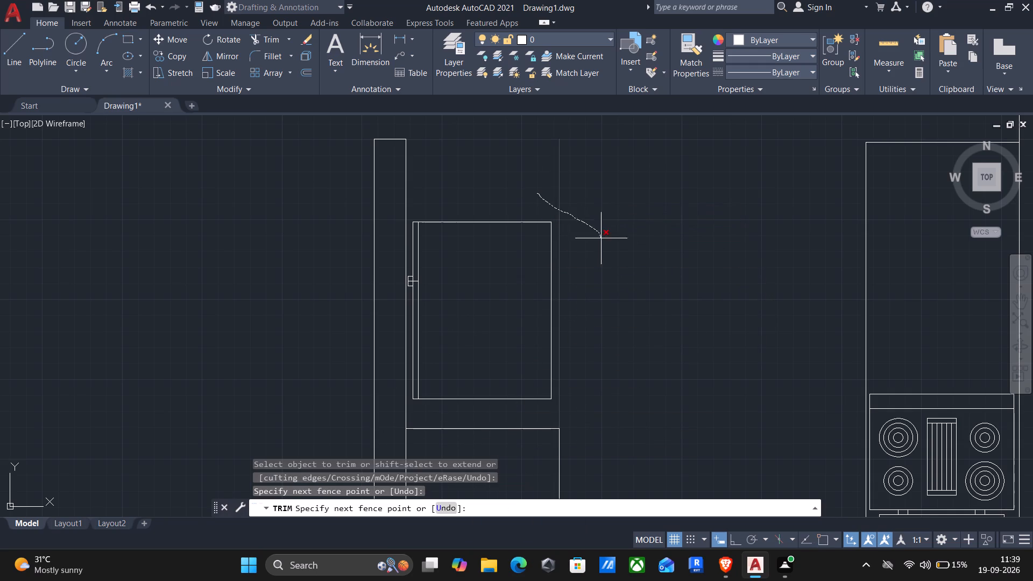
left_click_drag(602, 243, 609, 274)
scroll(579, 350, "down", 2)
middle_click_drag(402, 382, 438, 295)
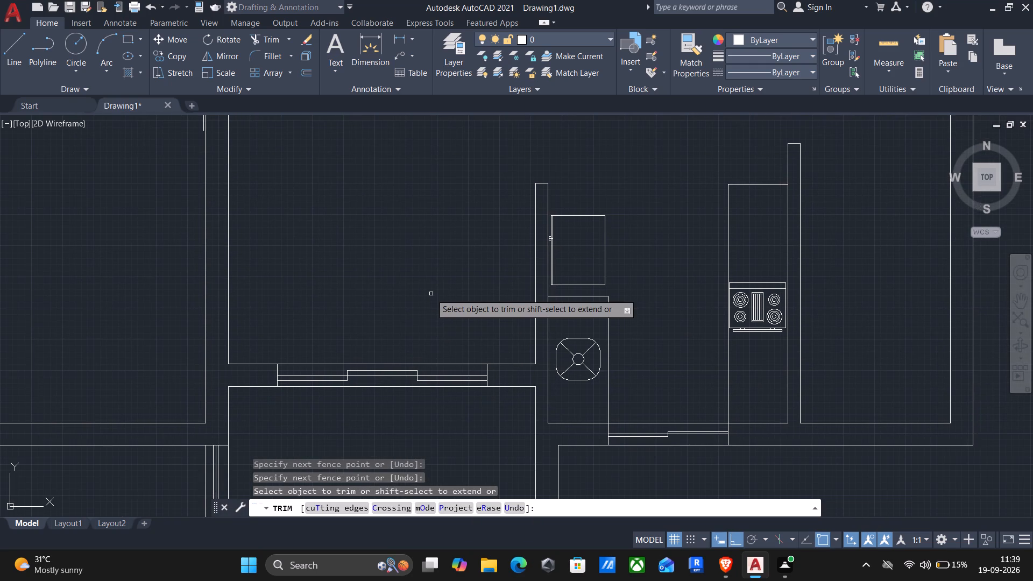
key("Escape")
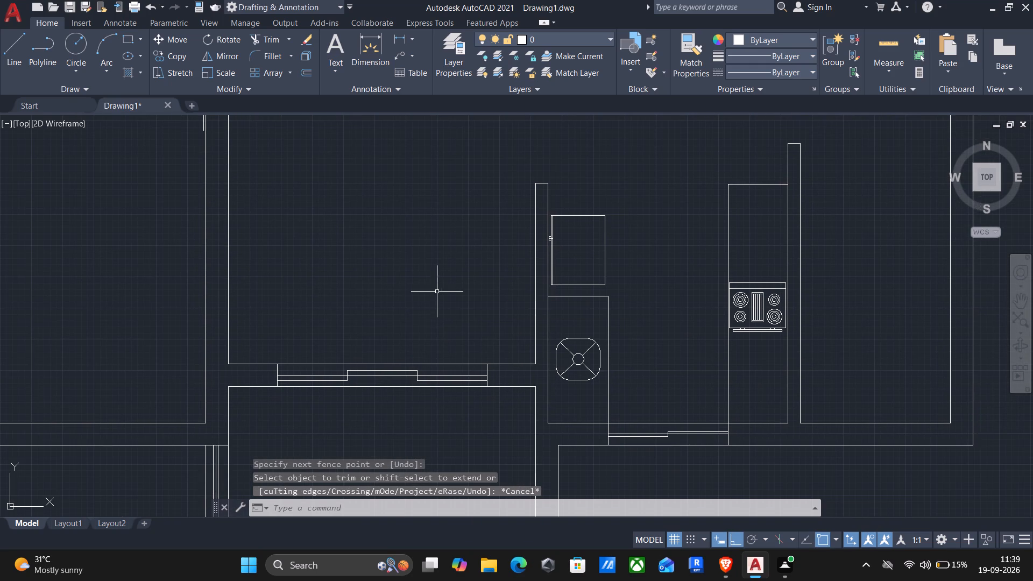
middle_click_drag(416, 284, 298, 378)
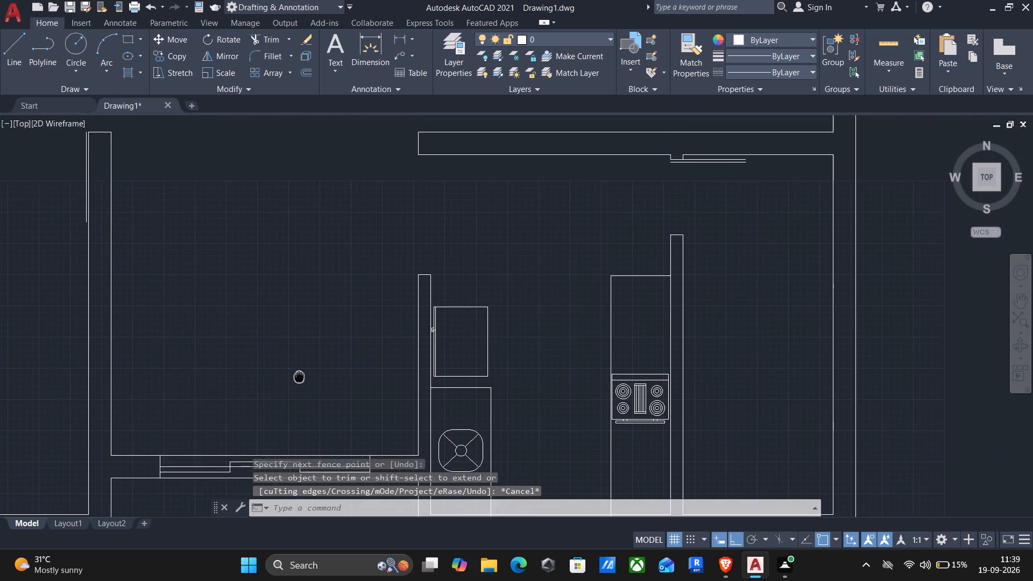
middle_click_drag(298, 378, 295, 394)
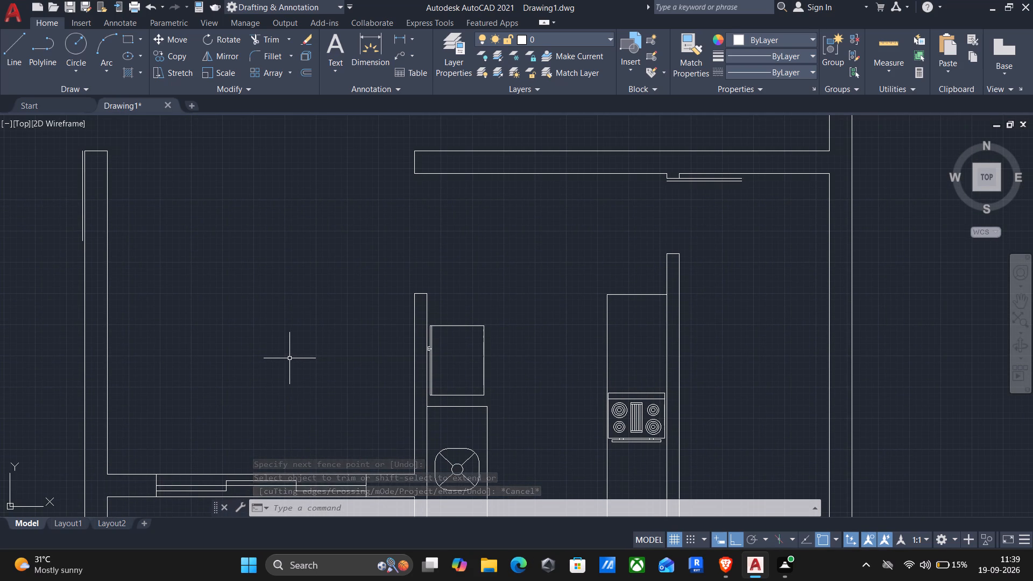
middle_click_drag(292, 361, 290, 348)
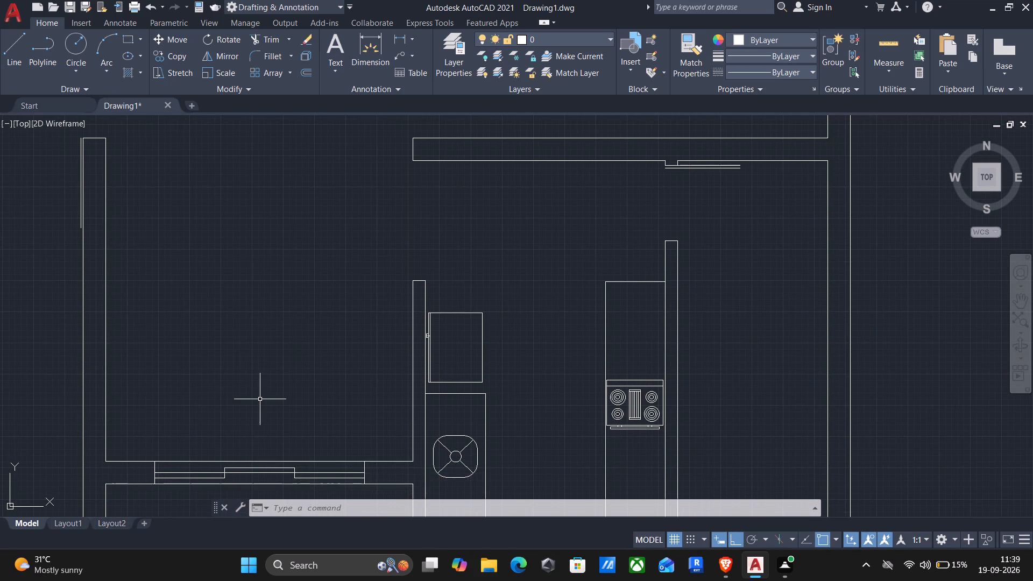
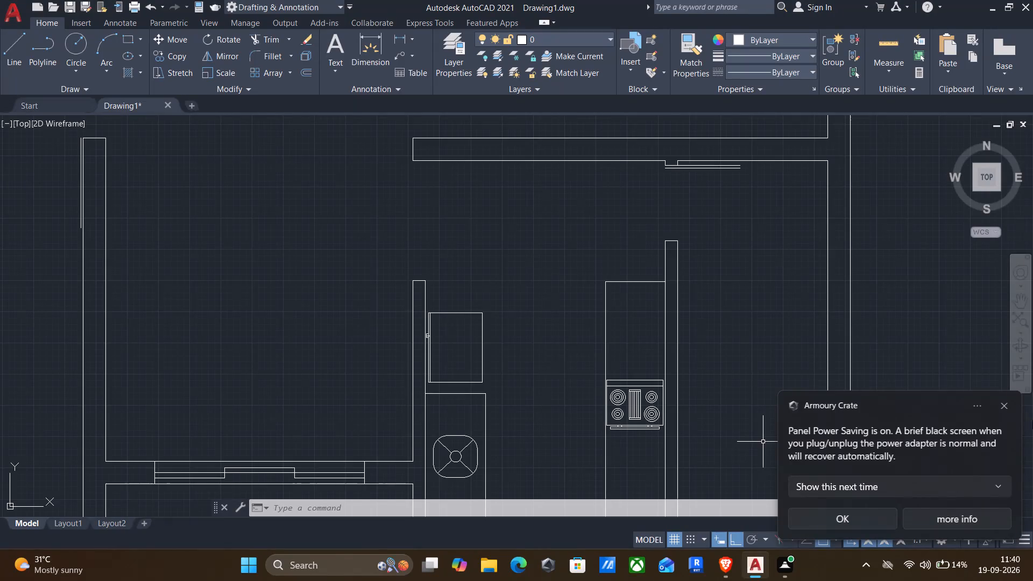
Dismiss the Armoury Crate panel power saving notification.
left_click(1002, 405)
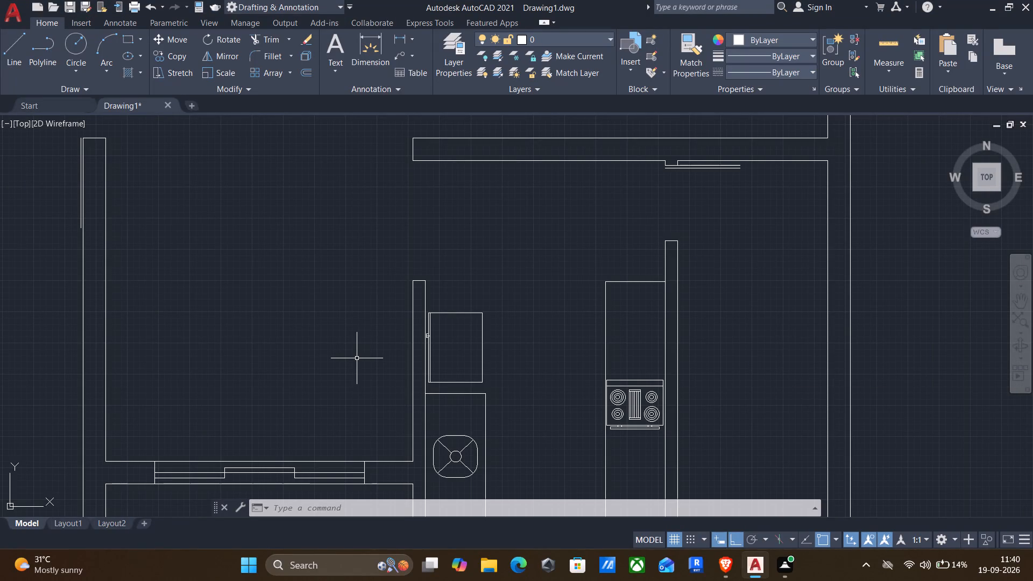
With Ortho off, draw a three-point swing arc from the door leaf's free end through the facing wall corner at the lower-left room's doorway.
scroll(357, 358, "down", 2)
middle_click_drag(326, 377, 399, 327)
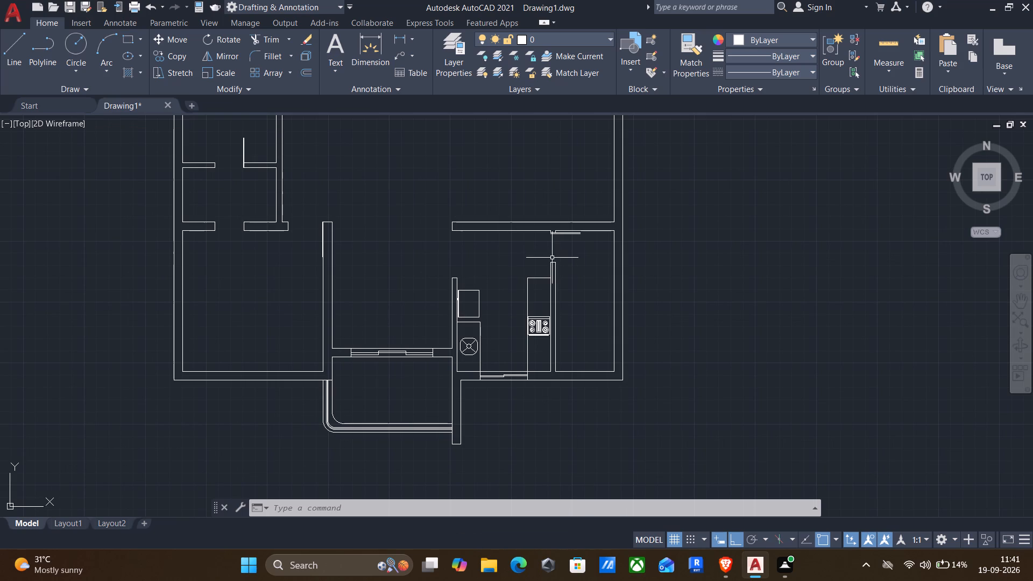
scroll(564, 256, "up", 3)
scroll(553, 252, "down", 1)
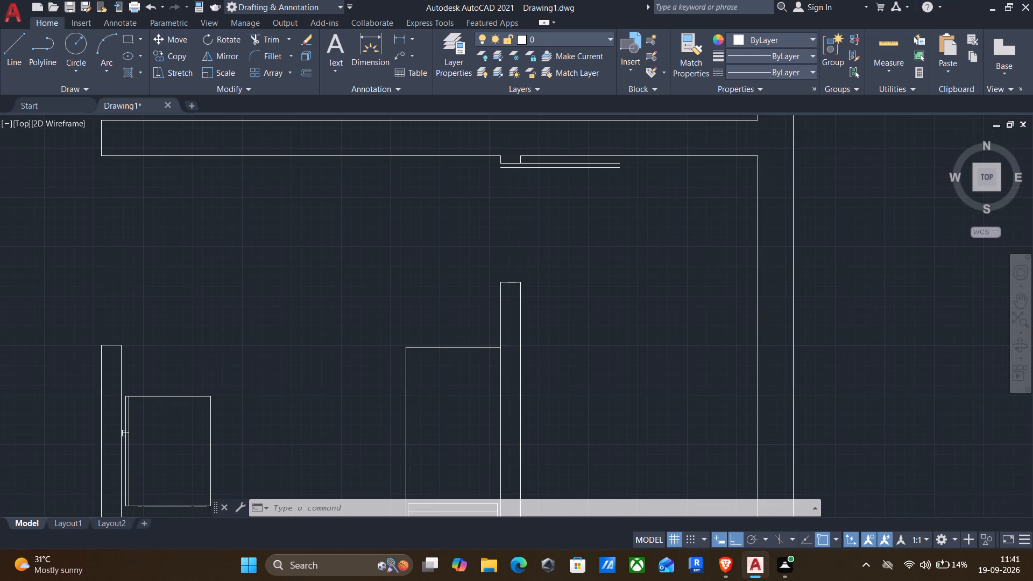
scroll(520, 251, "down", 2)
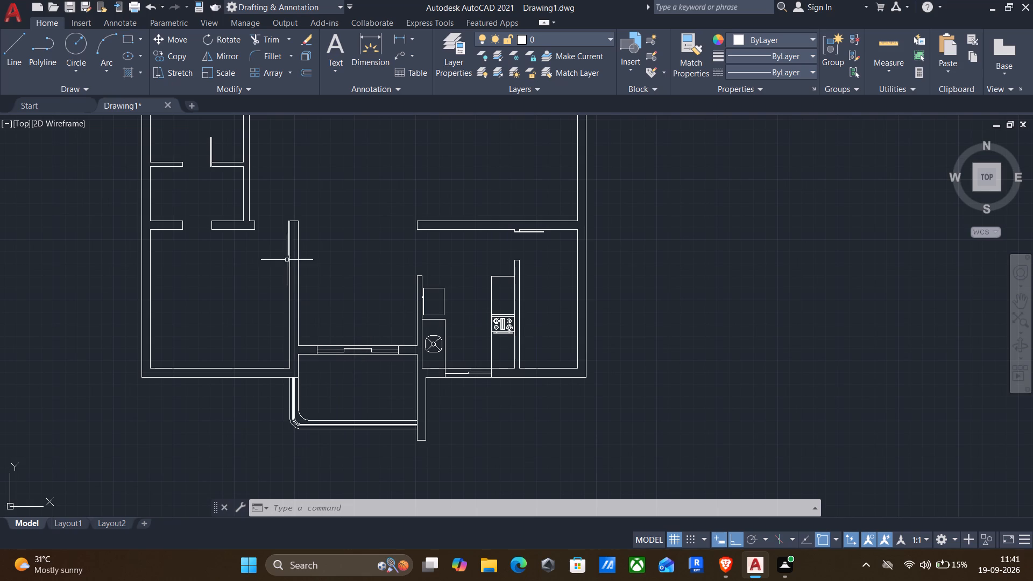
left_click(96, 45)
scroll(254, 242, "up", 2)
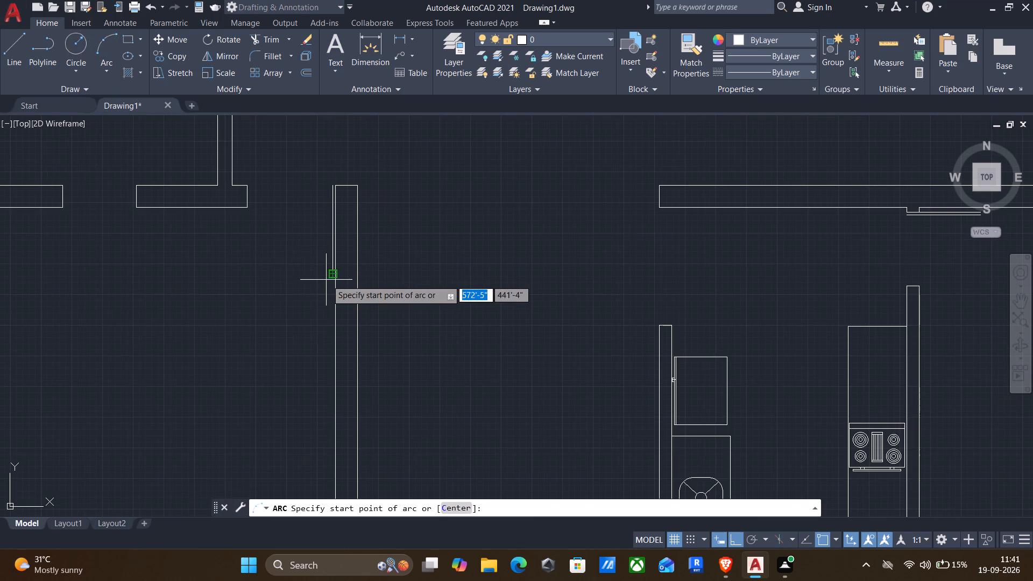
scroll(327, 279, "up", 2)
left_click(343, 265)
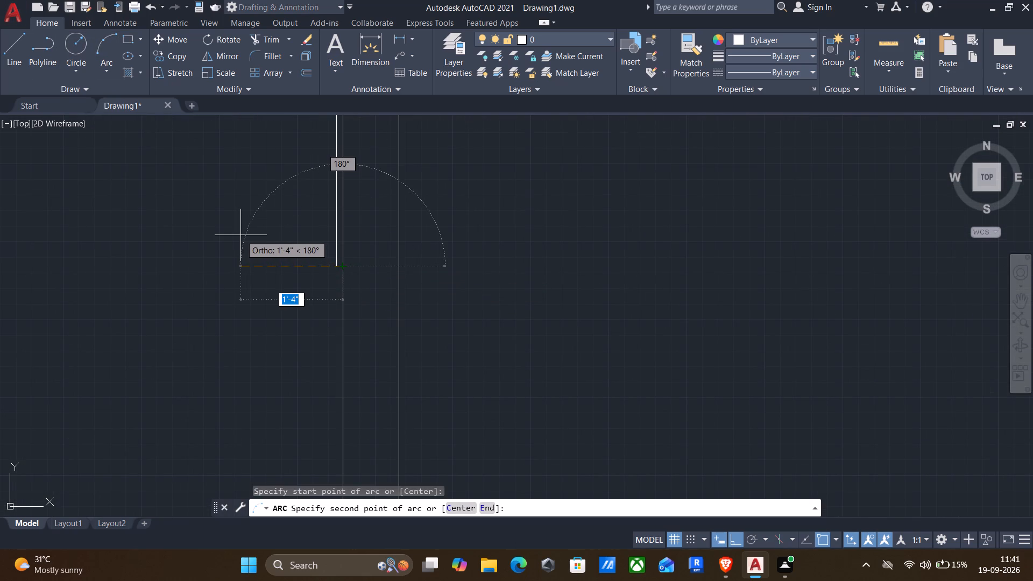
key("F8")
scroll(235, 240, "down", 2)
middle_click_drag(230, 237, 380, 292)
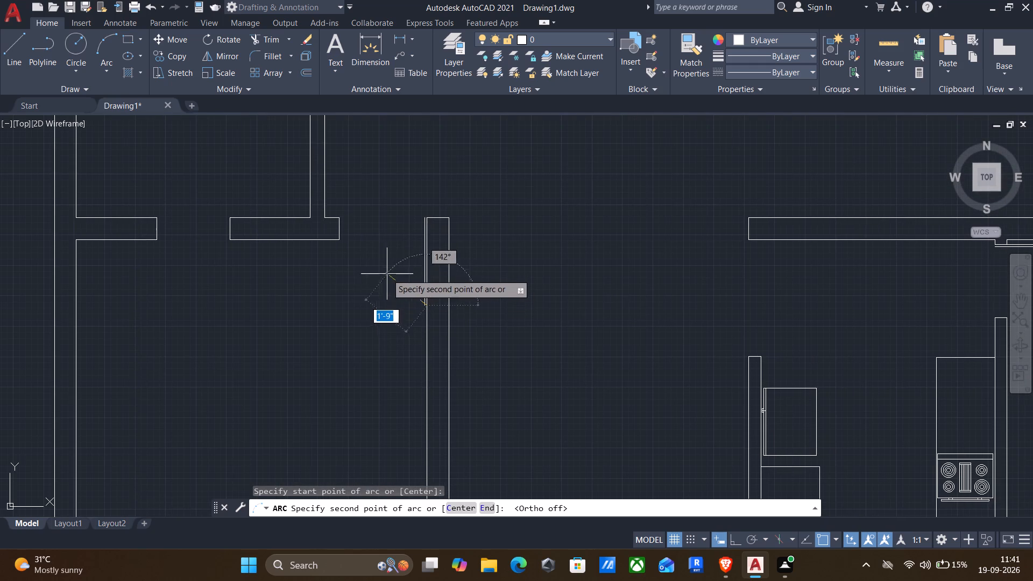
left_click(341, 244)
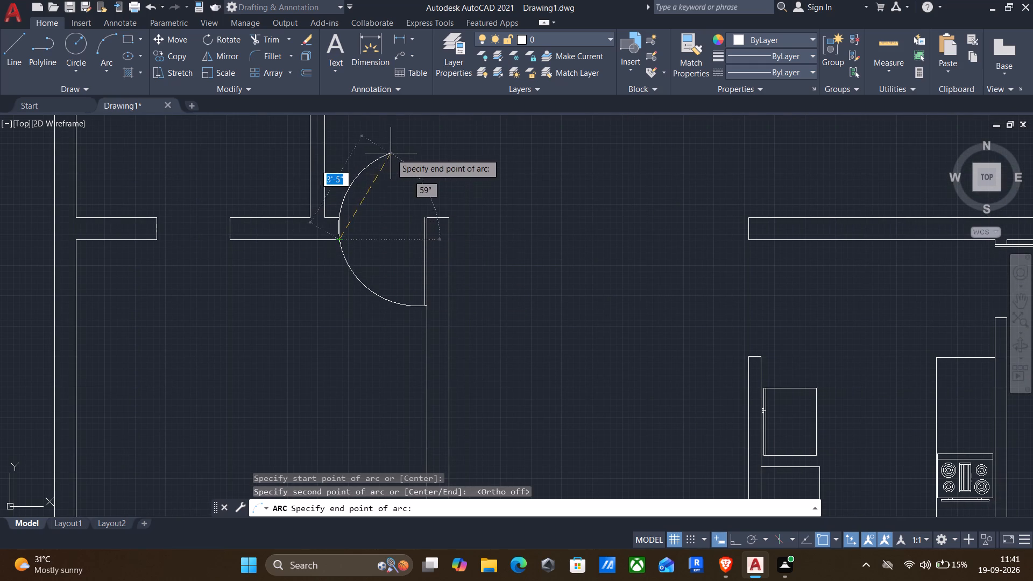
left_click(425, 144)
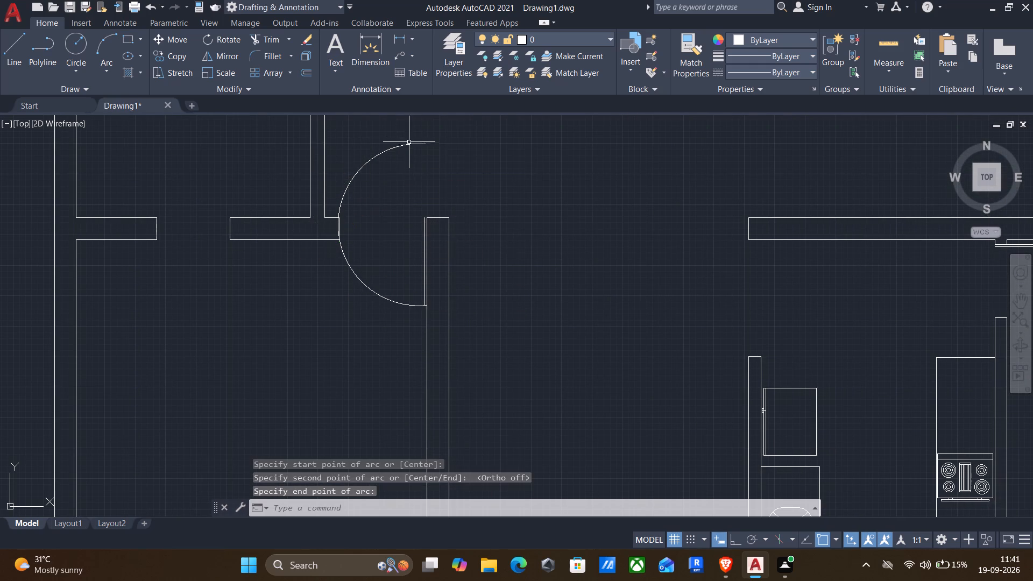
Draw a three-point swing arc from the door leaf's end through the wall corner at the doorway beside the stove counter.
scroll(314, 188, "down", 2)
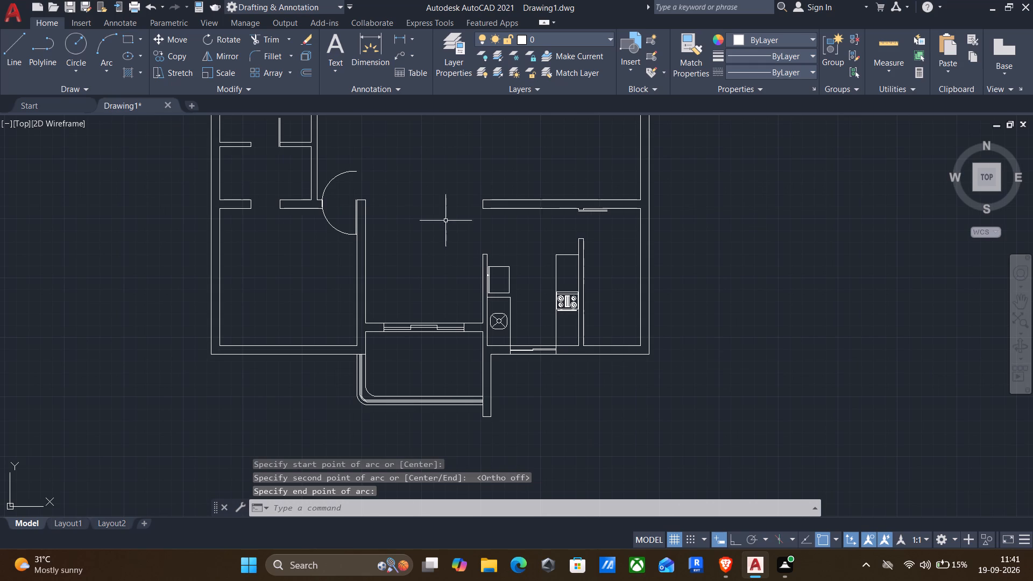
key("Return")
scroll(612, 214, "up", 3)
left_click(590, 198)
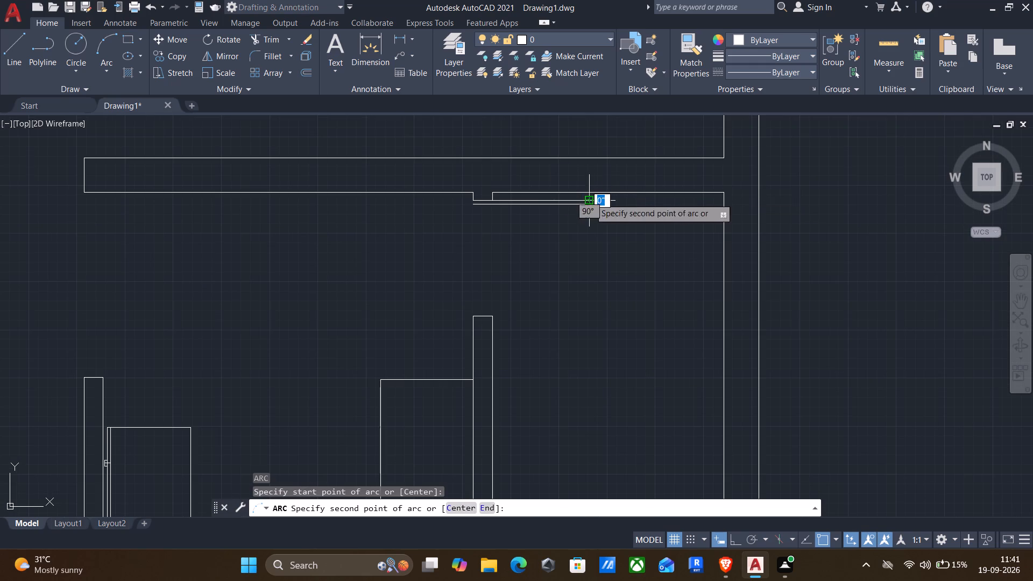
left_click(494, 314)
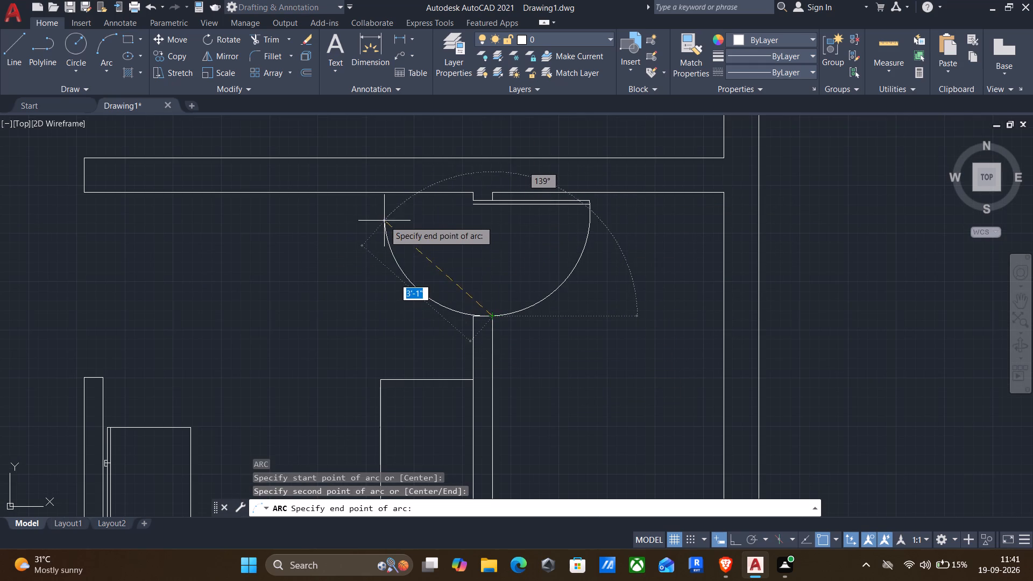
left_click(384, 210)
Draw a three-point swing arc from the door leaf's tip through the facing wall corner between the two small west-side rooms.
scroll(344, 216, "down", 3)
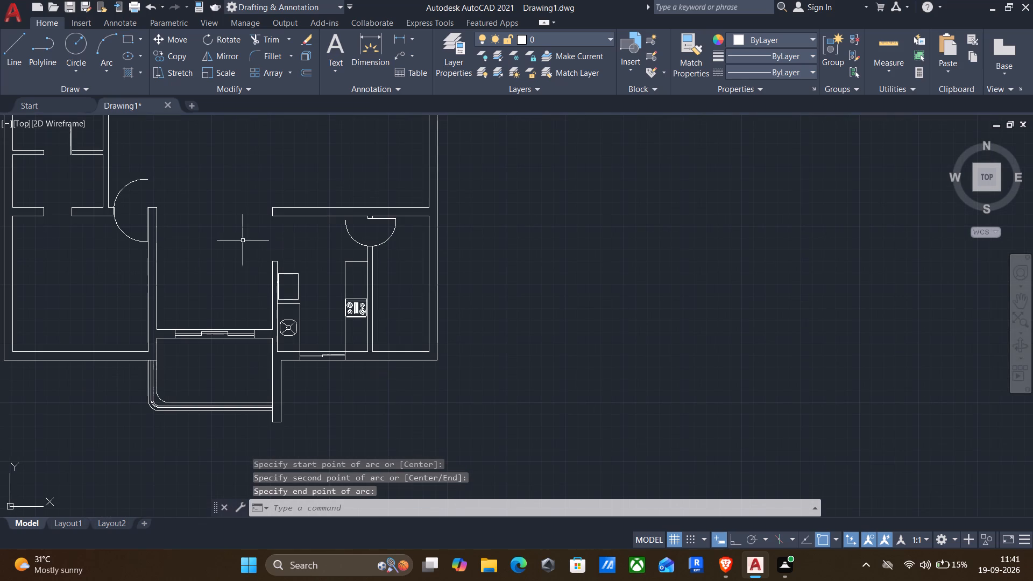
scroll(327, 261, "down", 1)
scroll(0, 201, "up", 1)
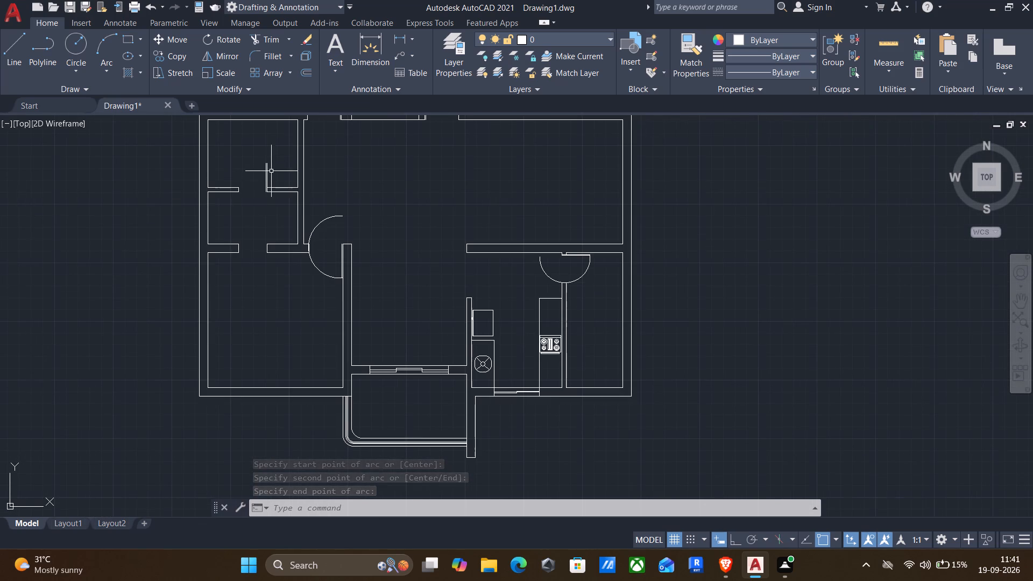
scroll(271, 171, "up", 2)
key("Return")
scroll(262, 154, "up", 3)
left_click(227, 152)
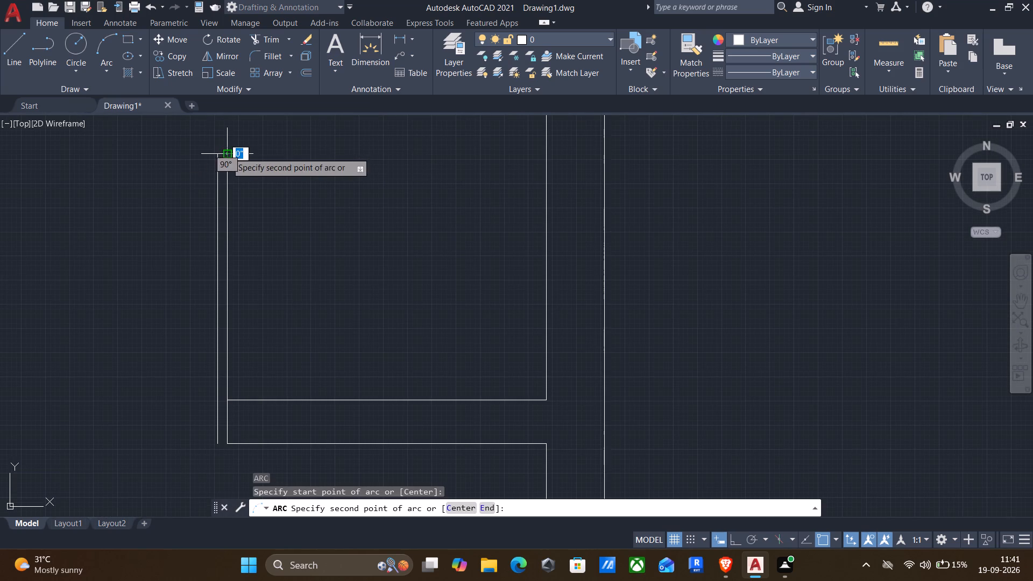
scroll(230, 150, "down", 3)
left_click(151, 219)
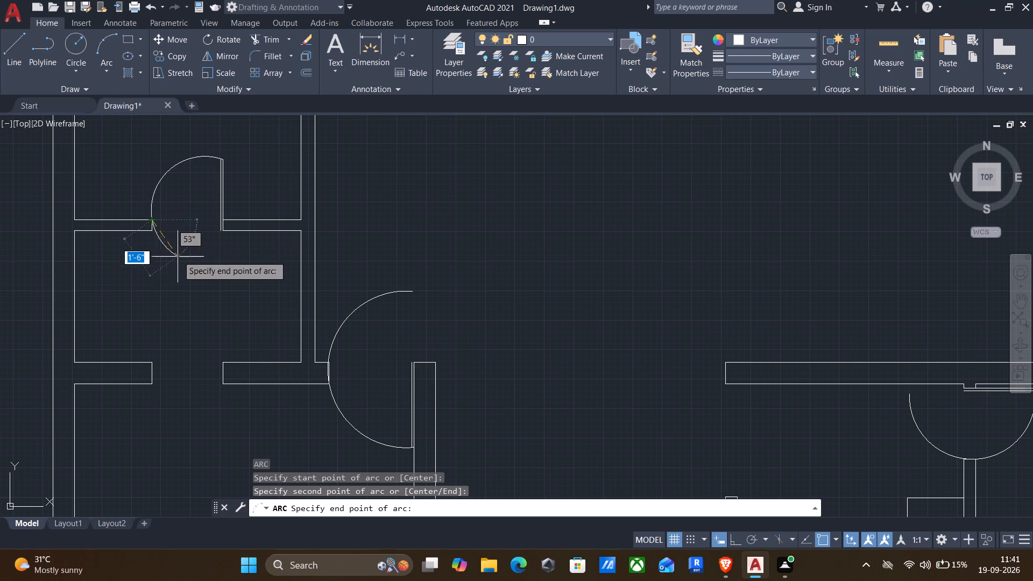
left_click(279, 285)
Draw a three-point swing arc from the leaf tip through the facing wall corner at the doorway west of the small central room.
scroll(287, 282, "down", 2)
middle_click(347, 237)
middle_click_drag(344, 245, 346, 260)
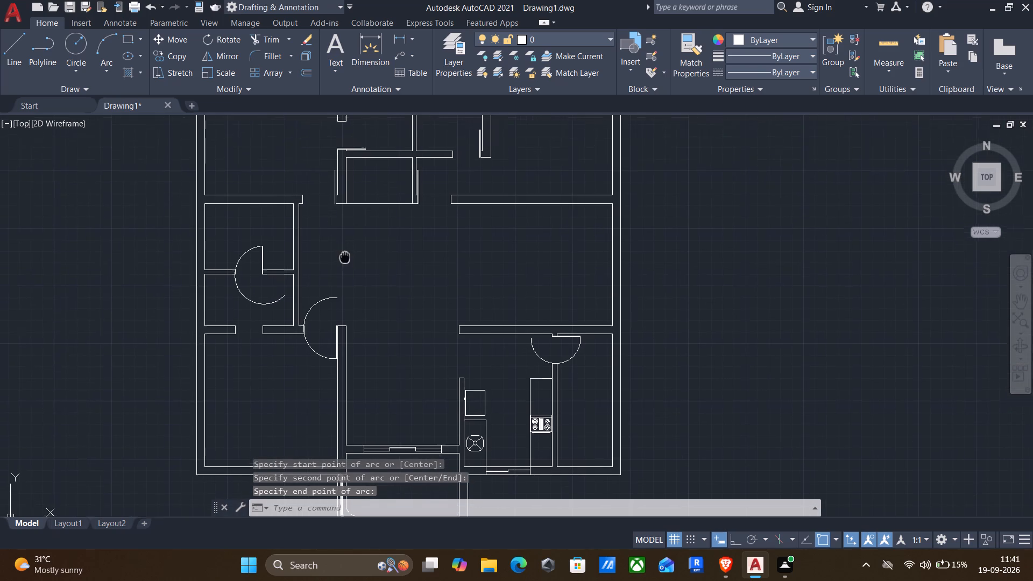
middle_click_drag(346, 260, 429, 317)
scroll(426, 225, "up", 2)
key("Return")
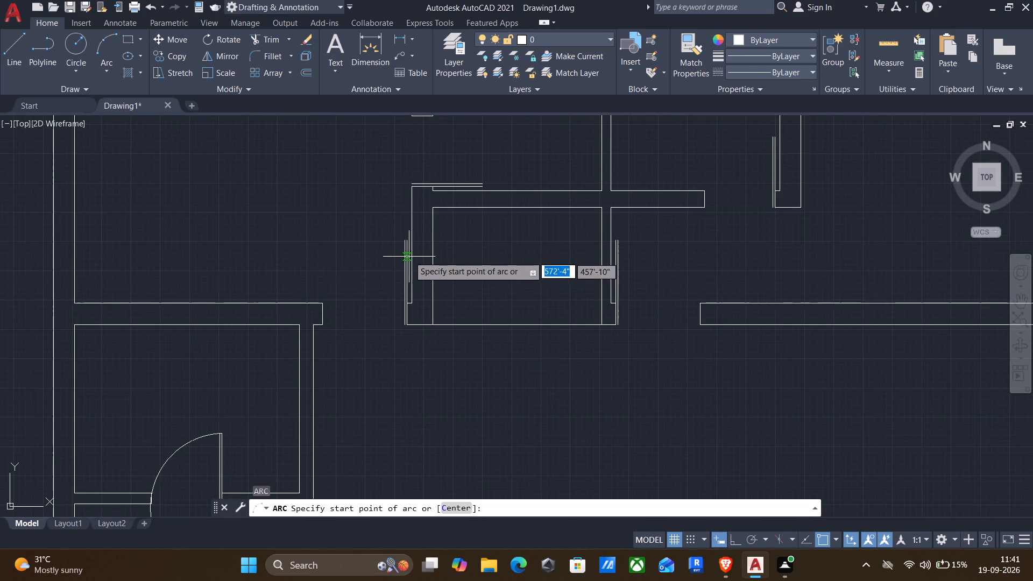
scroll(406, 247, "up", 3)
left_click(405, 215)
scroll(317, 265, "down", 3)
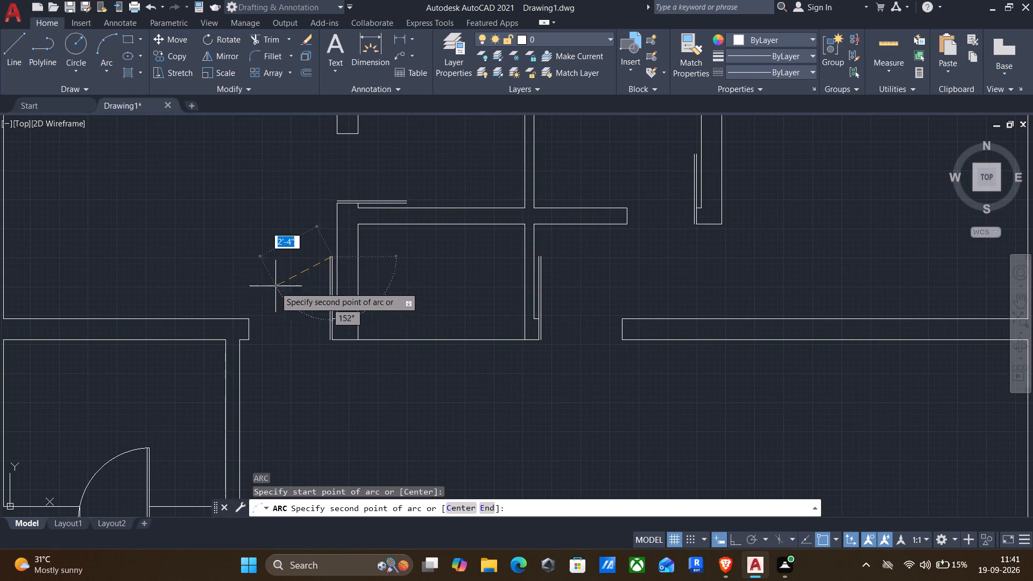
left_click(251, 321)
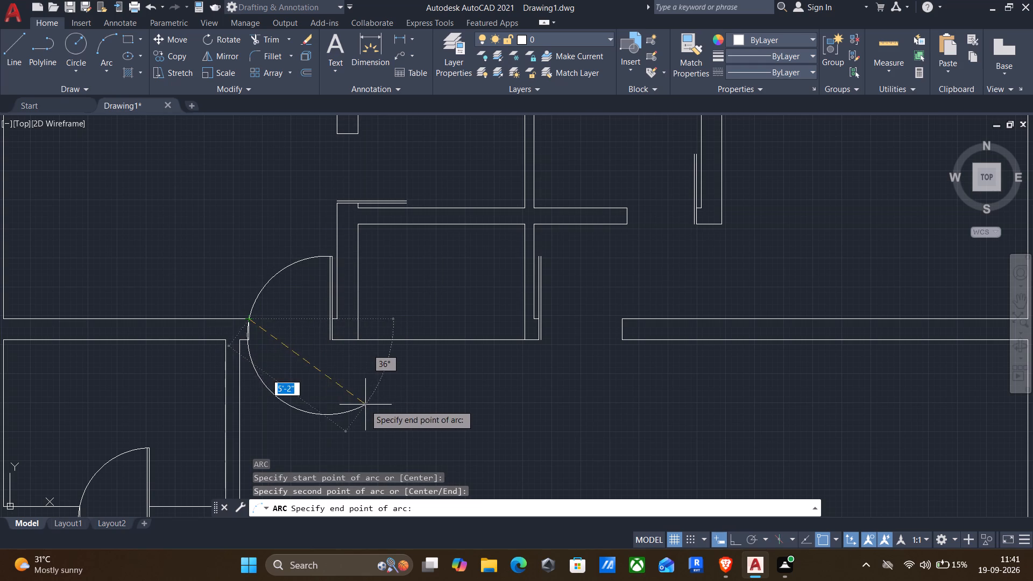
left_click(369, 405)
Draw a three-point swing arc from the leaf tip through the facing wall corner at the doorway east of the small central room.
scroll(540, 253, "up", 2)
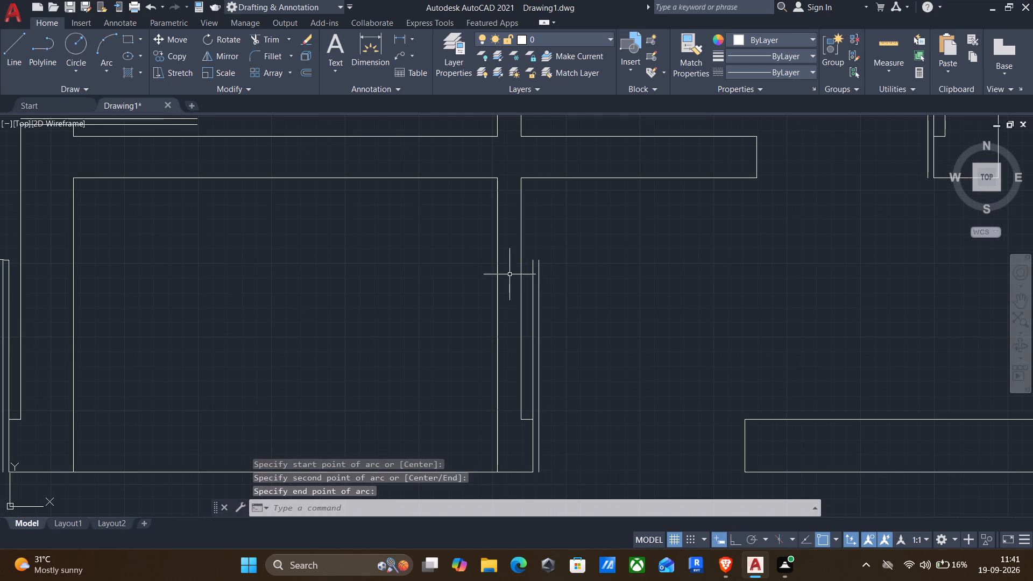
key("Return")
left_click(532, 261)
scroll(556, 297, "down", 2)
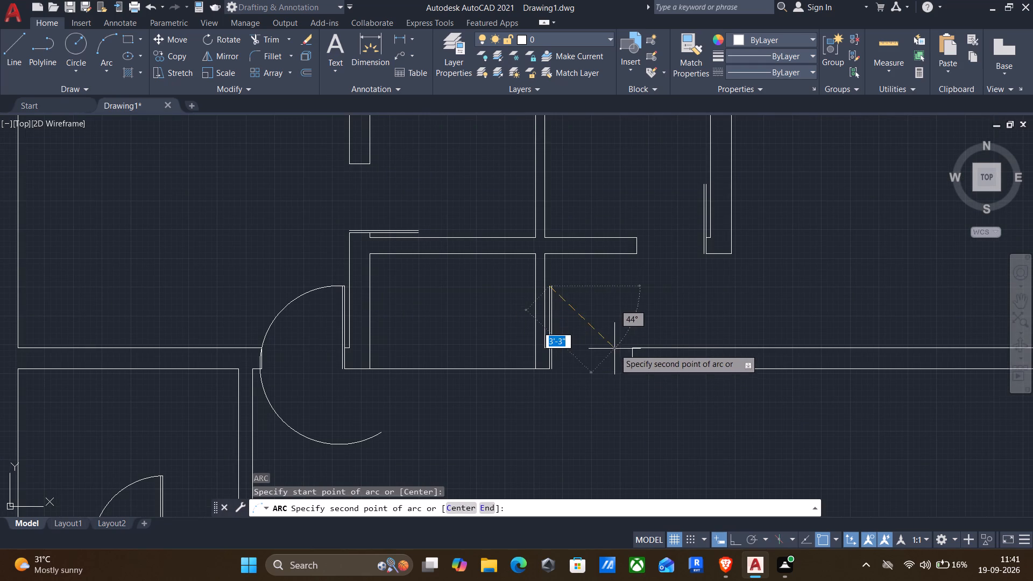
left_click(632, 348)
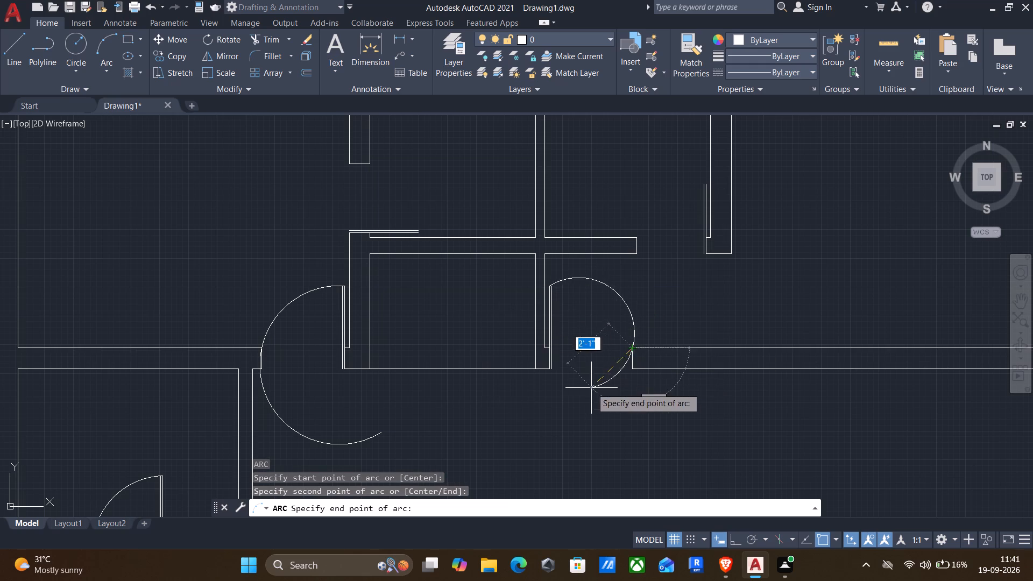
left_click(473, 412)
Draw a three-point swing arc for the horizontal door leaf above the central room, passing through the wall end above it.
scroll(400, 228, "up", 1)
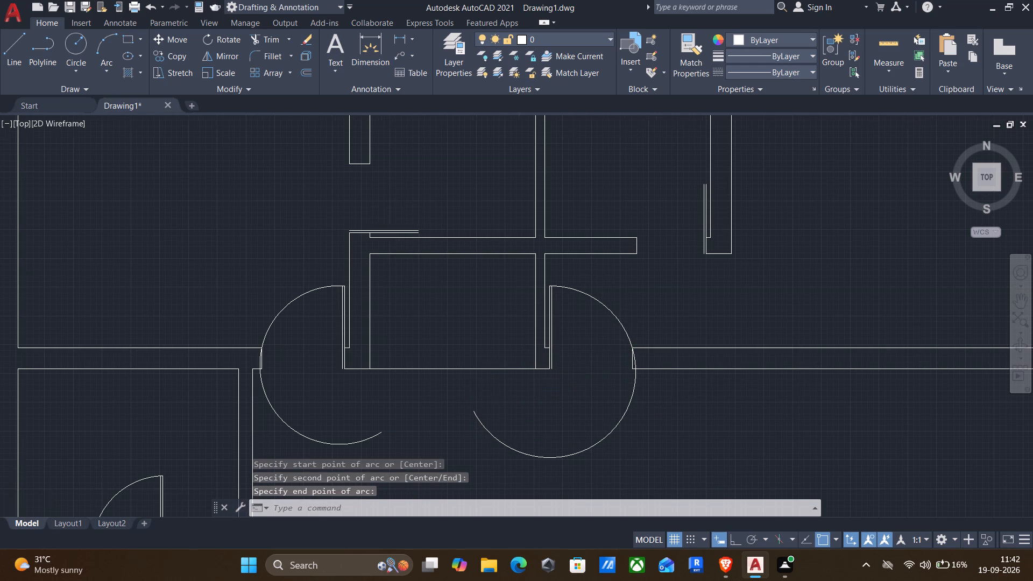
scroll(400, 228, "up", 1)
key("Return")
left_click(438, 237)
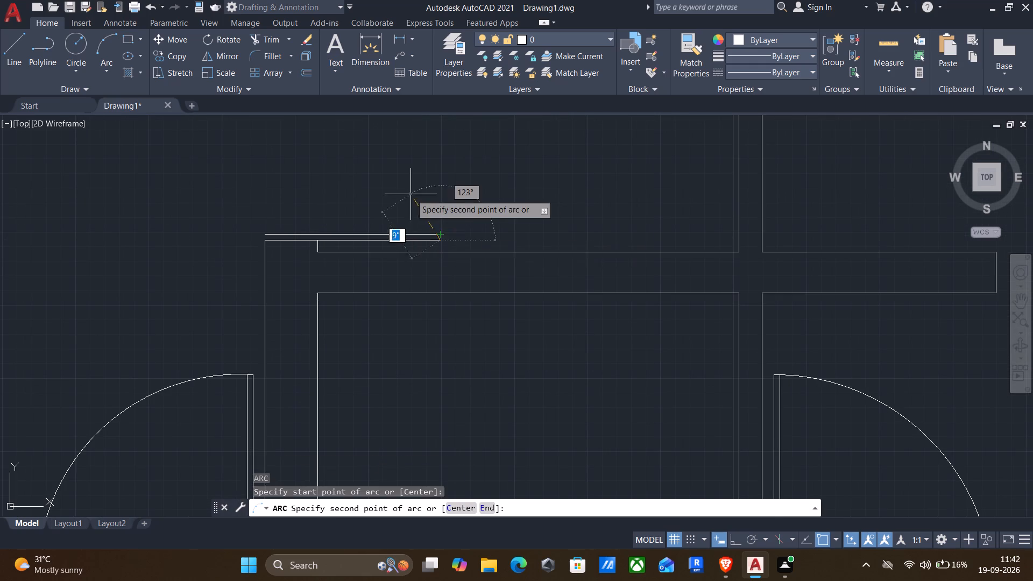
scroll(411, 194, "down", 2)
left_click(371, 144)
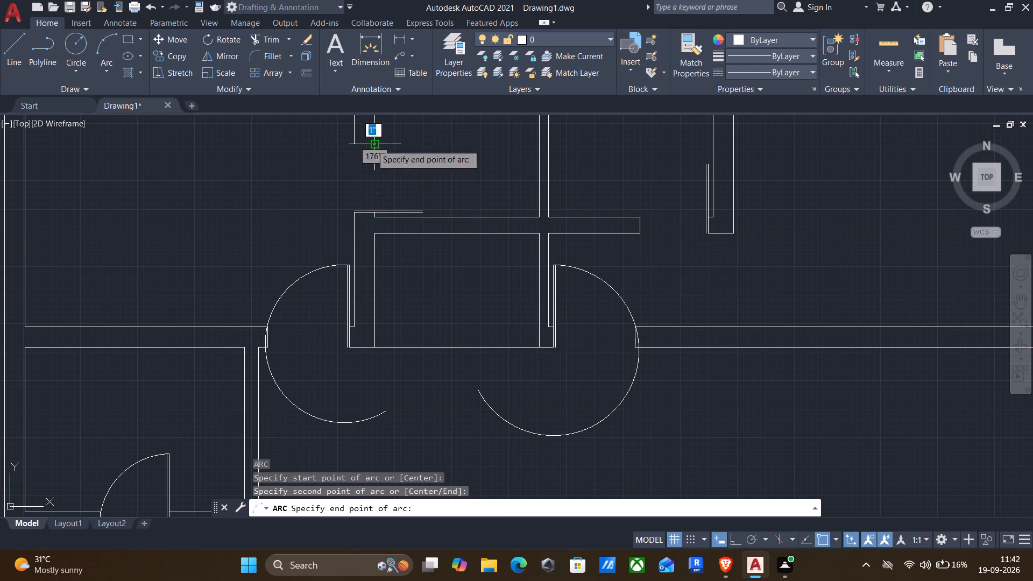
left_click(328, 252)
Draw a three-point swing arc from the leaf tip through the facing wall corner at the upper-right room's doorway.
key("Return")
scroll(702, 158, "up", 2)
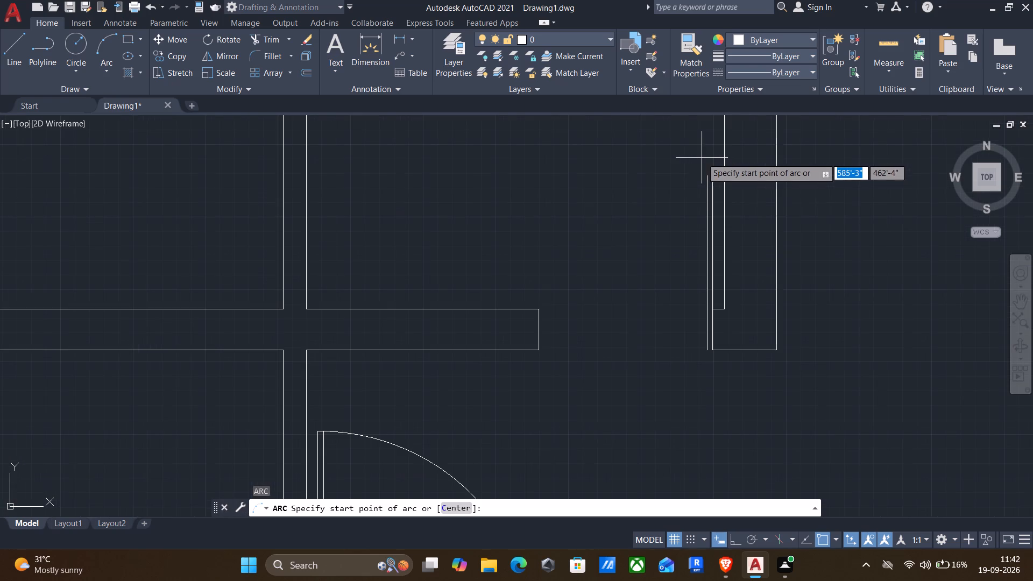
left_click(717, 175)
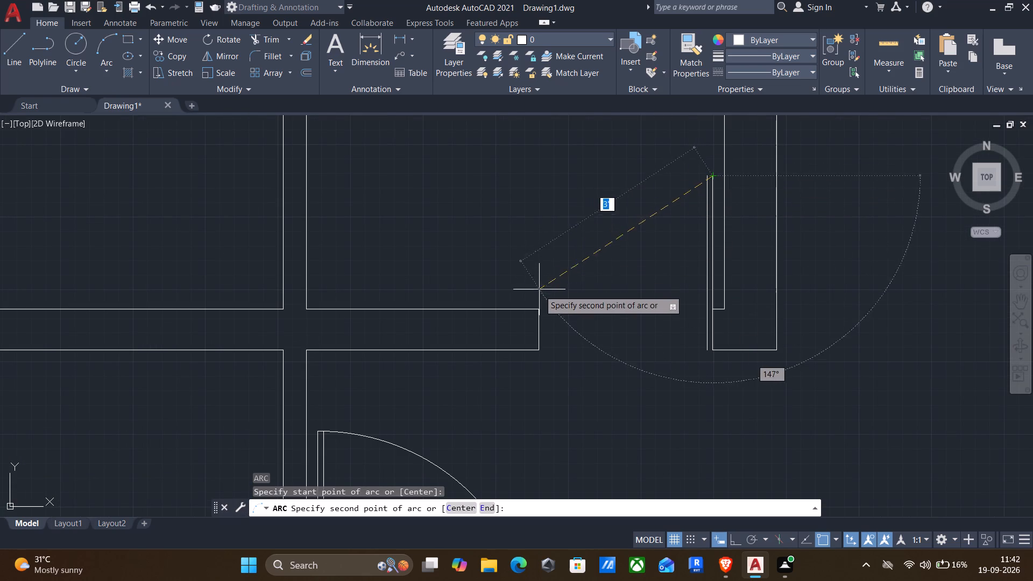
left_click(536, 309)
scroll(536, 313, "down", 3)
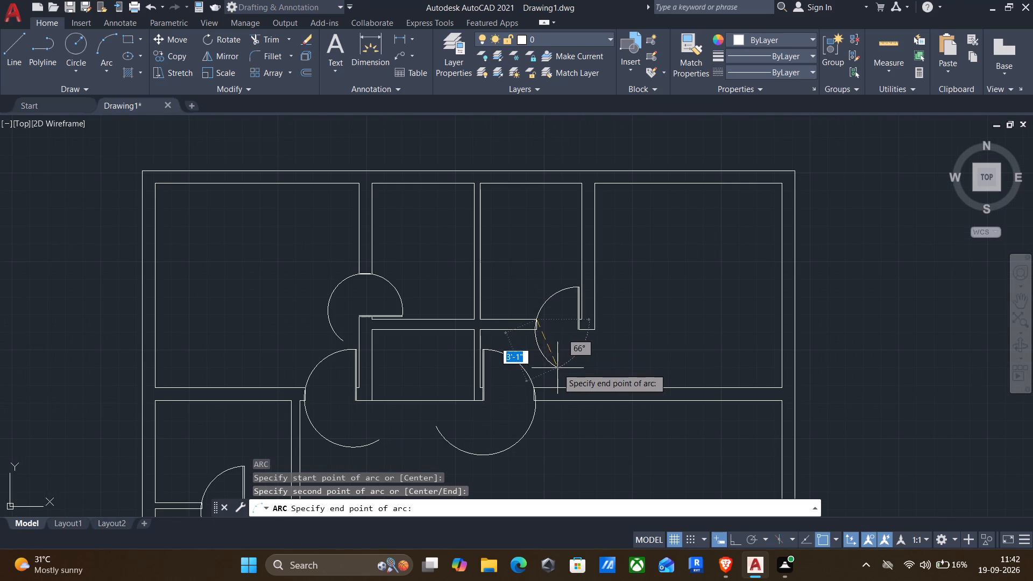
left_click(583, 368)
Trim the upper-right doorway's swing arc where it runs past the facing wall corner, leaving only the door swing.
scroll(402, 331, "down", 2)
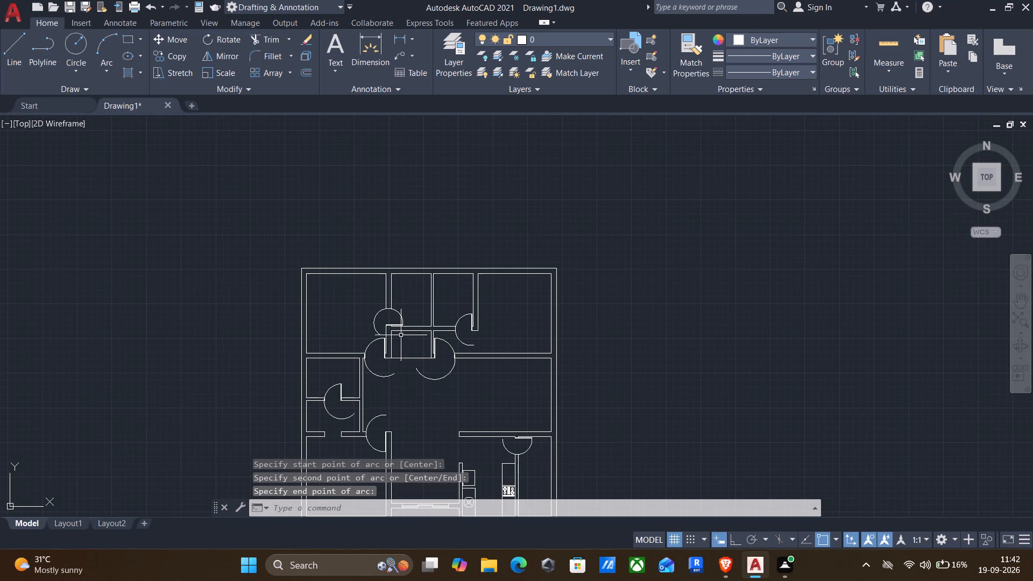
type("tr")
key("Return")
scroll(489, 329, "up", 3)
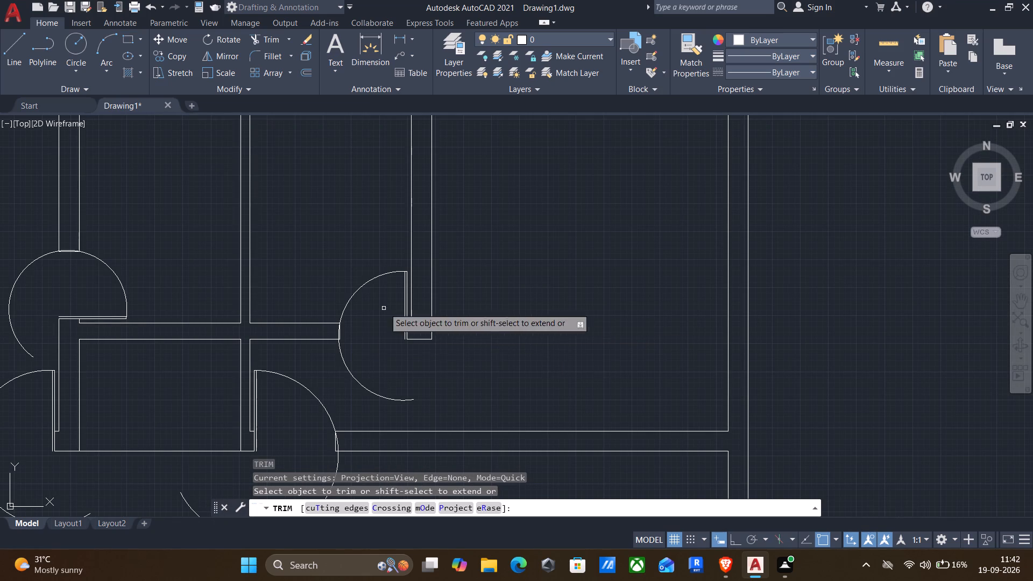
scroll(335, 360, "up", 2)
left_click_drag(332, 355, 369, 321)
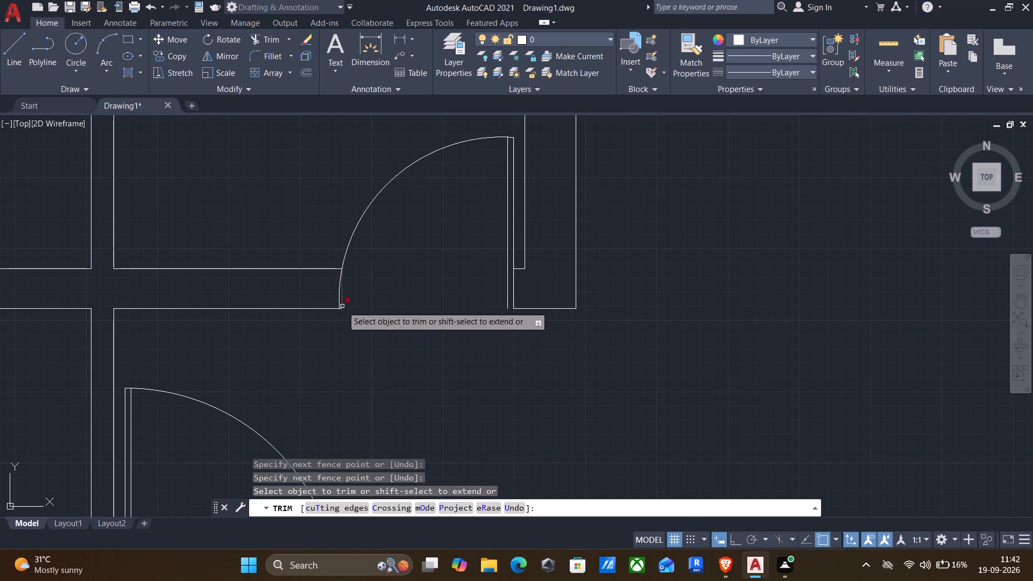
scroll(339, 303, "up", 3)
left_click_drag(331, 297, 313, 289)
scroll(313, 289, "down", 4)
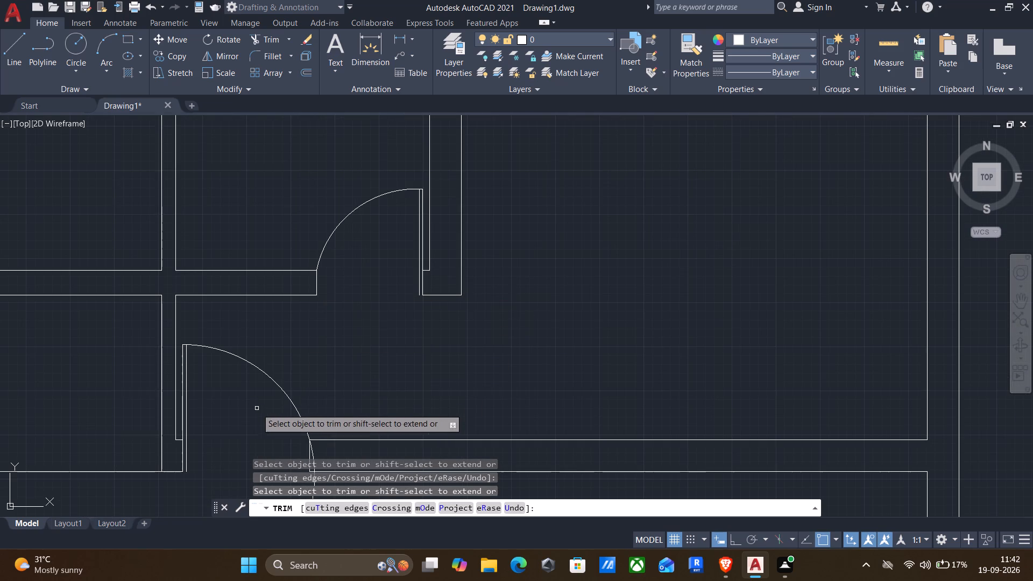
Trim the swing arc at the doorway east of the small central room back to the facing wall corner.
scroll(257, 412, "down", 2)
scroll(274, 442, "up", 3)
left_click_drag(308, 450, 293, 444)
left_click_drag(276, 442, 330, 436)
scroll(303, 403, "up", 2)
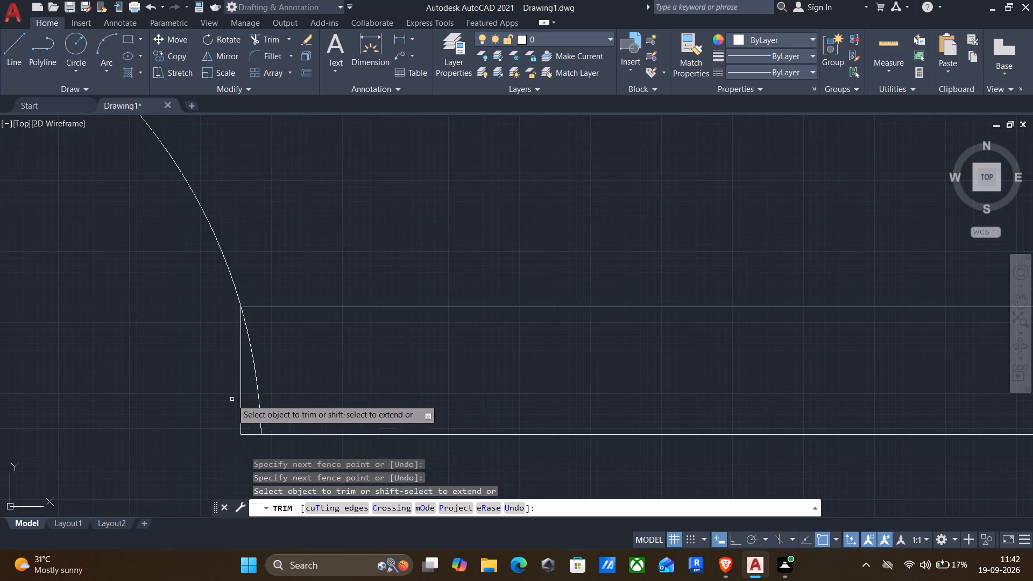
left_click_drag(255, 392, 302, 362)
Trim the swing arc at the doorway west of the small central room back to the facing wall corner.
scroll(303, 360, "down", 5)
scroll(90, 391, "up", 3)
left_click_drag(70, 426, 79, 393)
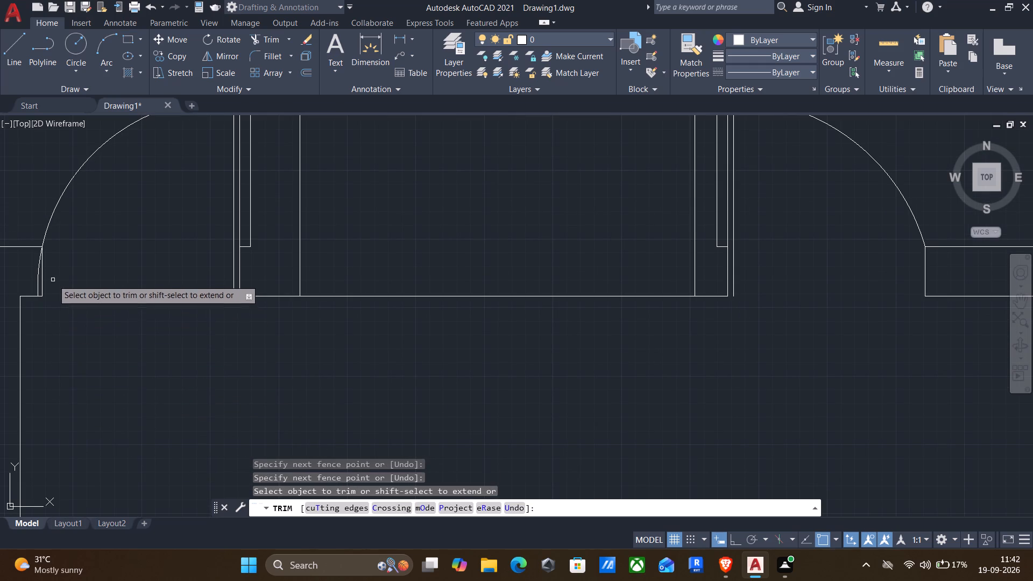
scroll(43, 273, "up", 3)
left_click_drag(32, 273, 8, 270)
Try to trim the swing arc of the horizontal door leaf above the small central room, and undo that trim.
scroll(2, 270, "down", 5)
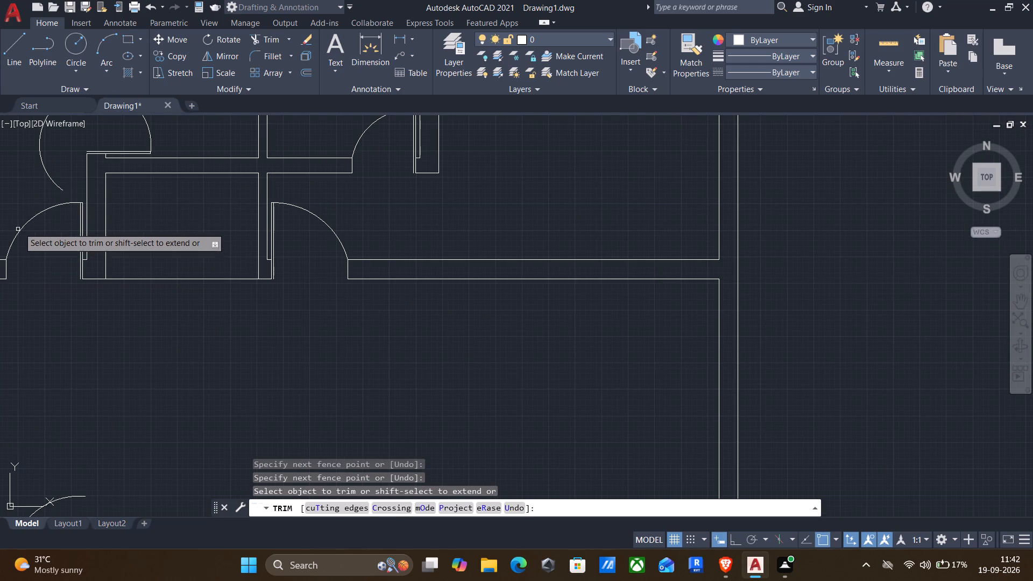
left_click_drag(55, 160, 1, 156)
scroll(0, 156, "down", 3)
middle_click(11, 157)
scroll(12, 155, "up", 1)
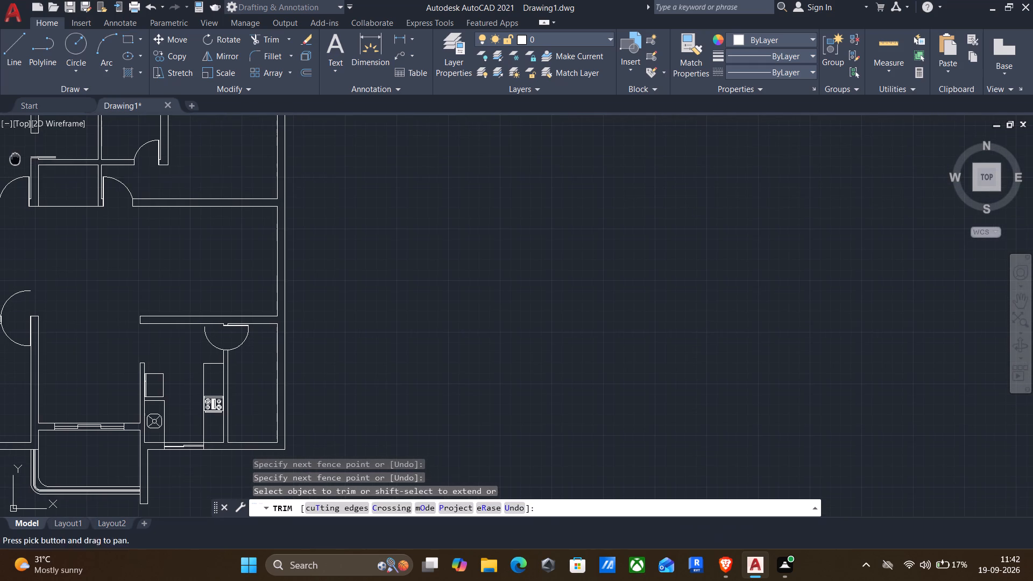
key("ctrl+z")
Trim the horizontal leaf's swing arc above the central room, removing the part west of the wall and the piece crossing the wall end.
scroll(48, 173, "down", 2)
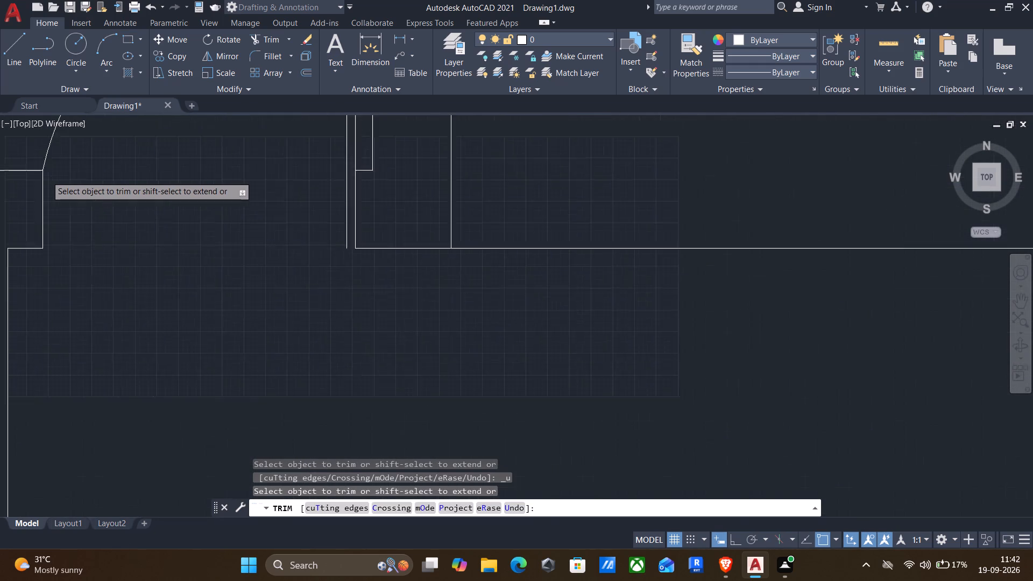
scroll(46, 176, "down", 2)
middle_click_drag(58, 189, 271, 479)
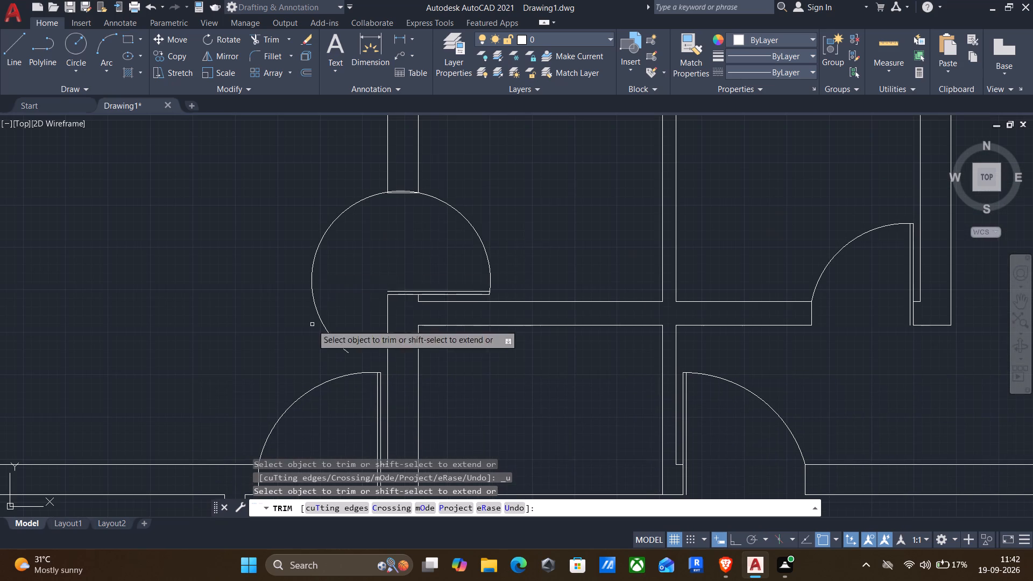
left_click(331, 219)
left_click_drag(321, 207, 365, 229)
left_click_drag(364, 217, 327, 174)
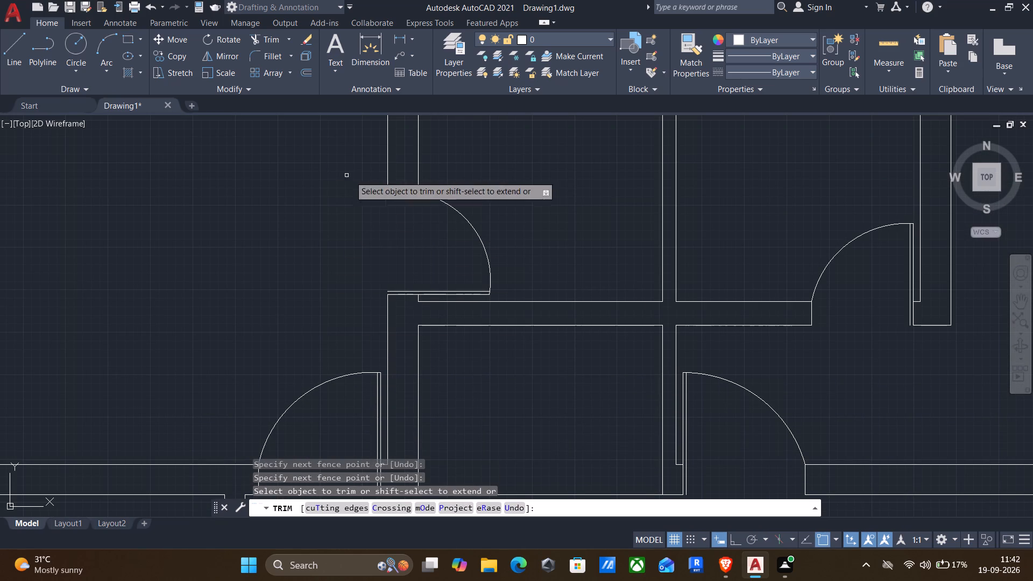
scroll(404, 188, "up", 3)
left_click_drag(381, 202, 377, 194)
Trim the swing arc between the two small west rooms, removing the lower loop and the piece inside the facing wall end.
scroll(377, 194, "down", 5)
scroll(340, 323, "down", 1)
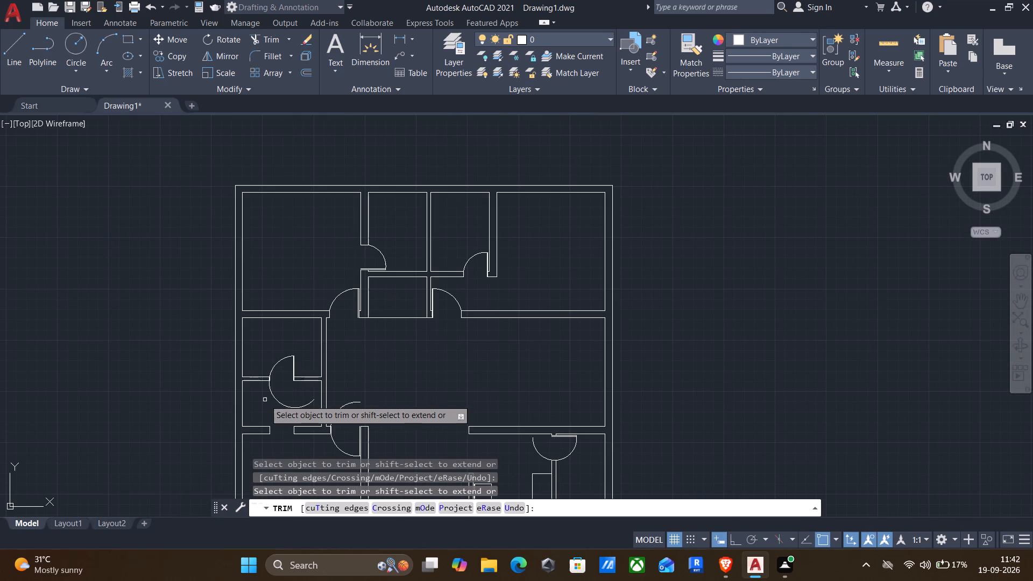
scroll(264, 400, "up", 2)
left_click_drag(264, 400, 310, 381)
scroll(260, 352, "up", 4)
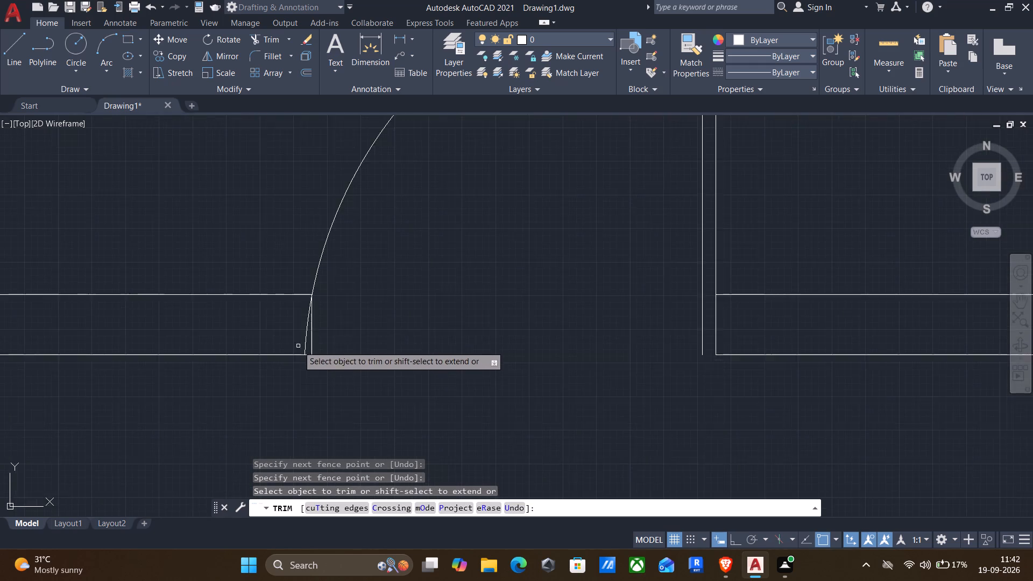
scroll(299, 346, "up", 3)
left_click_drag(286, 341, 223, 325)
Trim the southwest room's door arc, removing the part above the wall and the sliver inside the facing wall end.
scroll(225, 323, "down", 11)
scroll(247, 352, "up", 7)
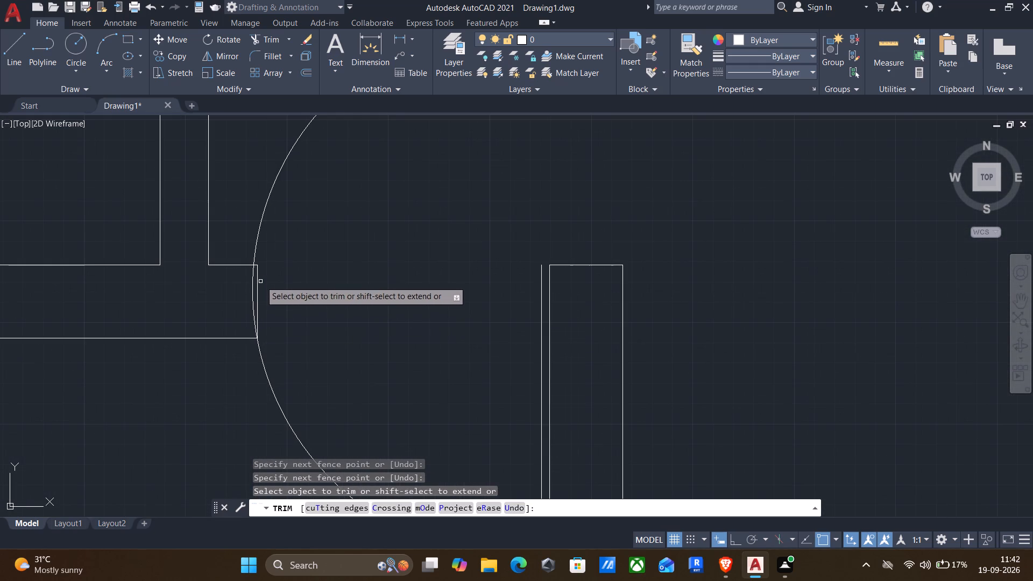
left_click_drag(271, 241, 251, 211)
scroll(267, 308, "up", 2)
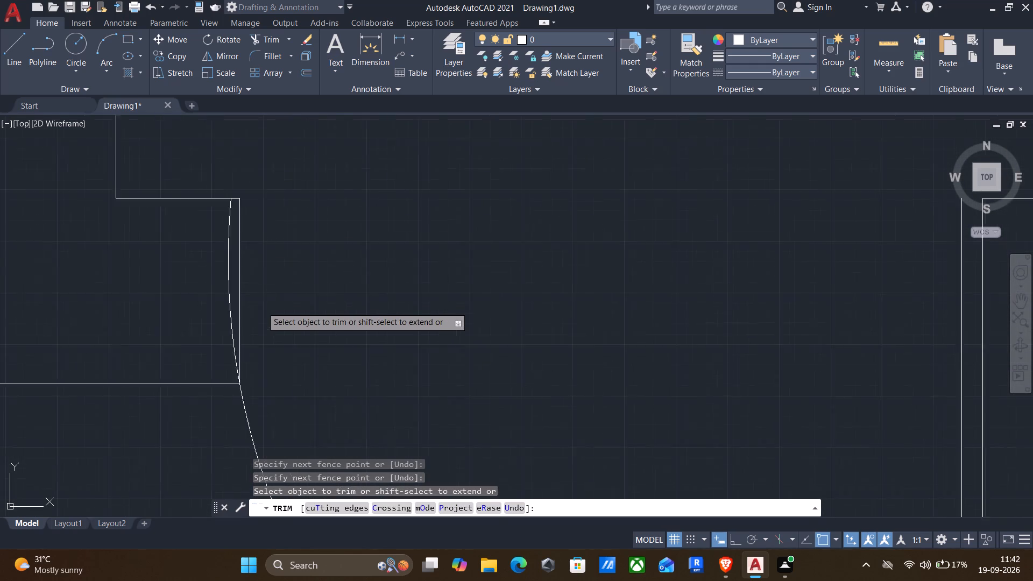
scroll(261, 306, "up", 1)
left_click_drag(211, 284, 138, 278)
Trim the southeast room's door arc, removing the half on the kitchen side and the sliver across the wall end.
scroll(138, 278, "down", 6)
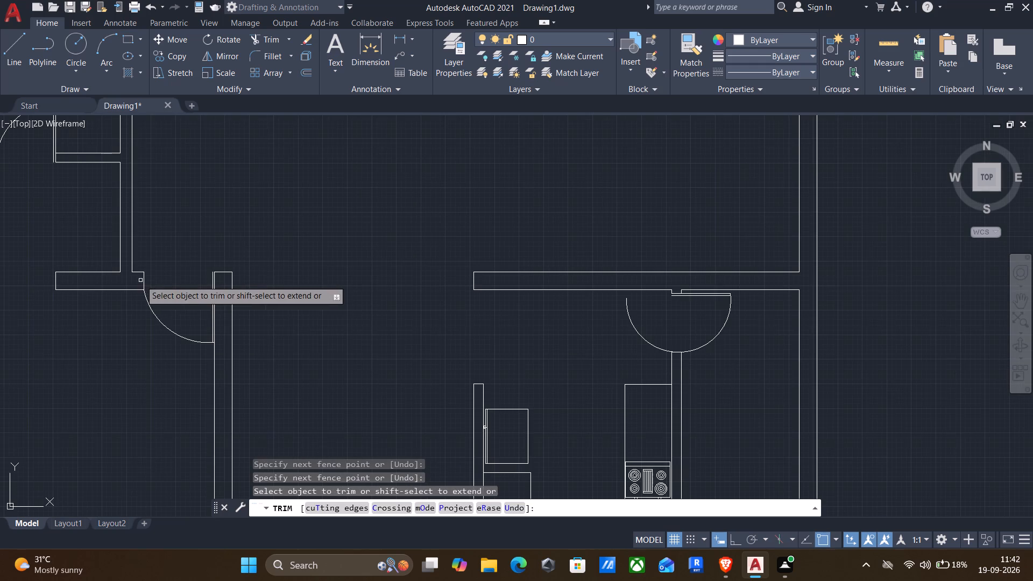
scroll(617, 343, "up", 3)
left_click_drag(628, 346, 650, 311)
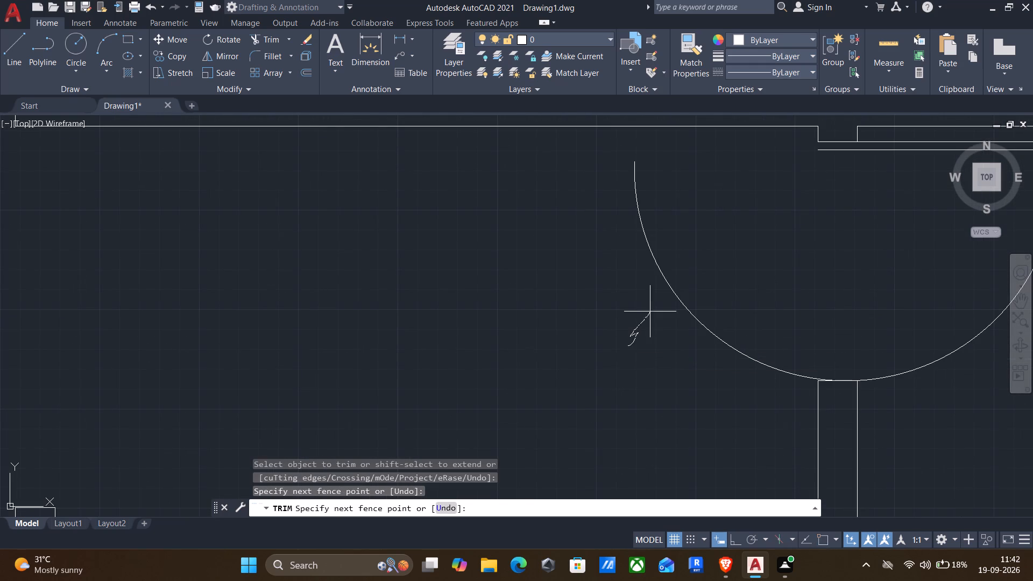
left_click_drag(650, 311, 709, 275)
scroll(840, 384, "up", 5)
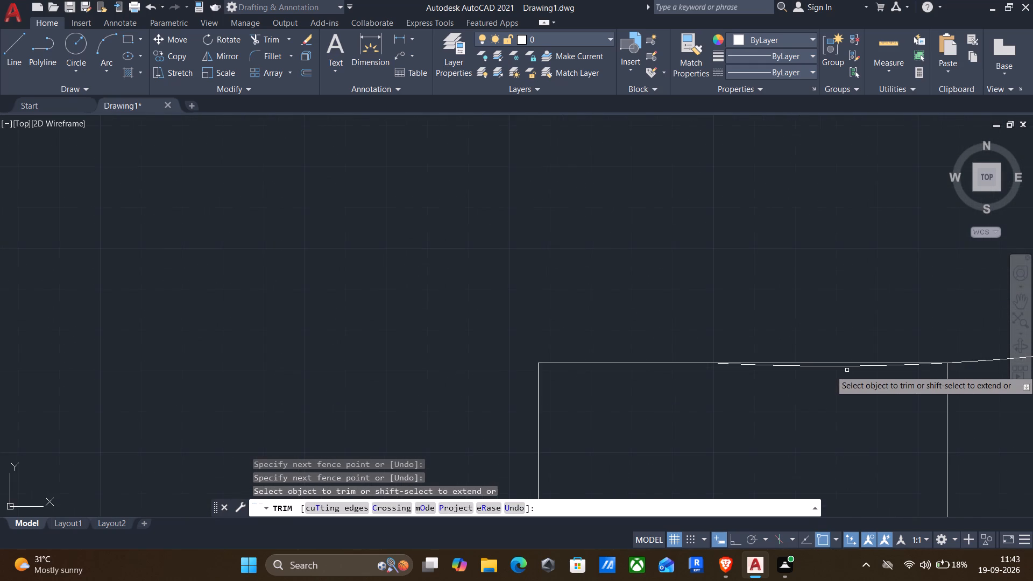
scroll(847, 370, "up", 4)
left_click_drag(788, 337, 785, 375)
scroll(782, 381, "down", 6)
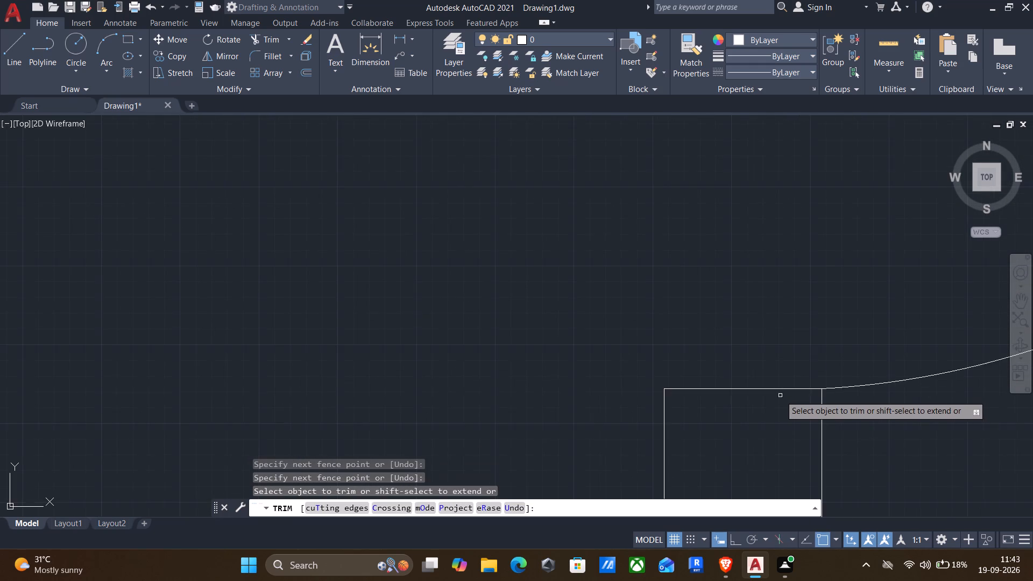
scroll(780, 395, "down", 4)
scroll(539, 393, "down", 3)
middle_click_drag(472, 401, 554, 238)
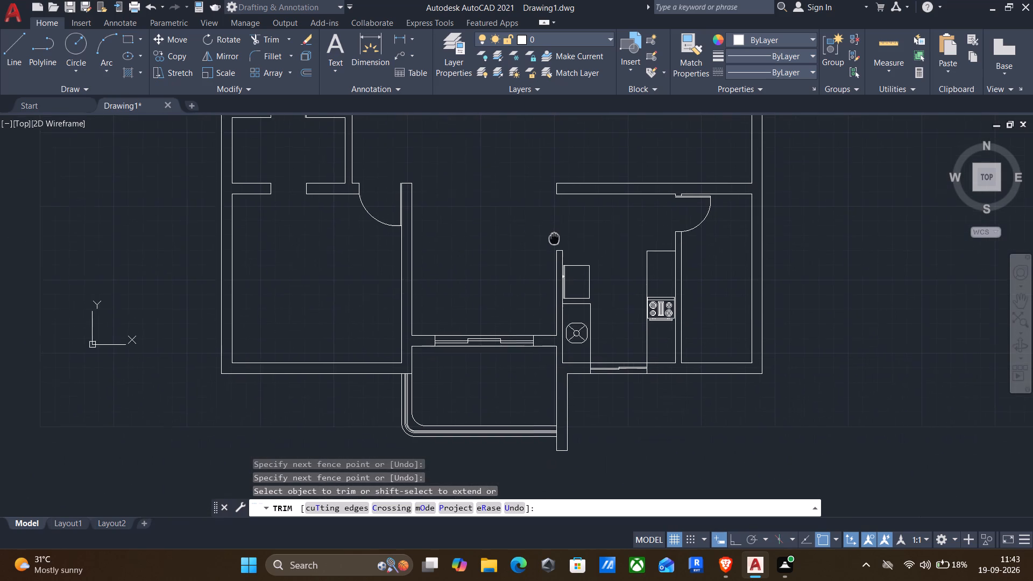
middle_click_drag(554, 238, 555, 238)
middle_click(555, 238)
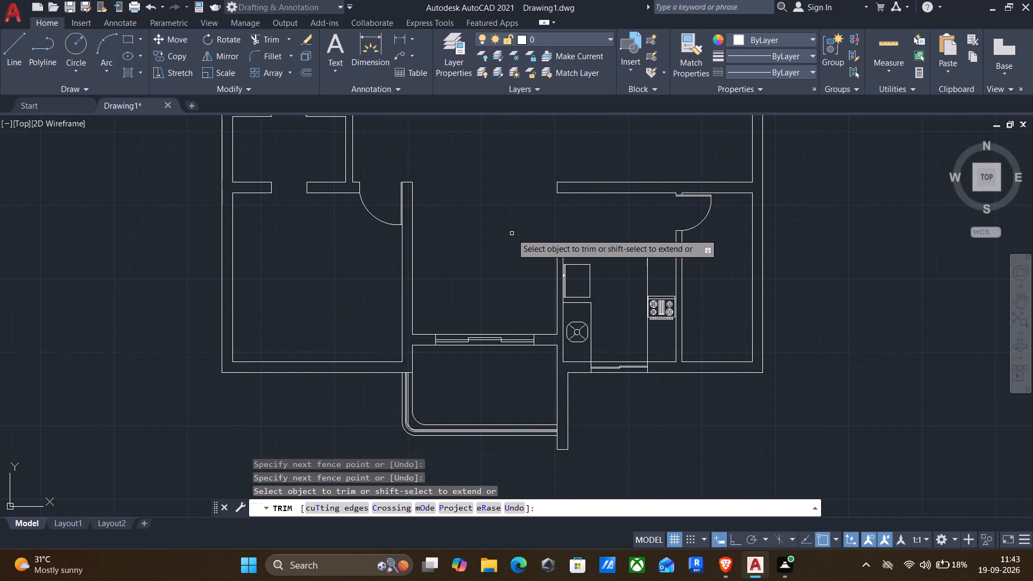
key("Escape")
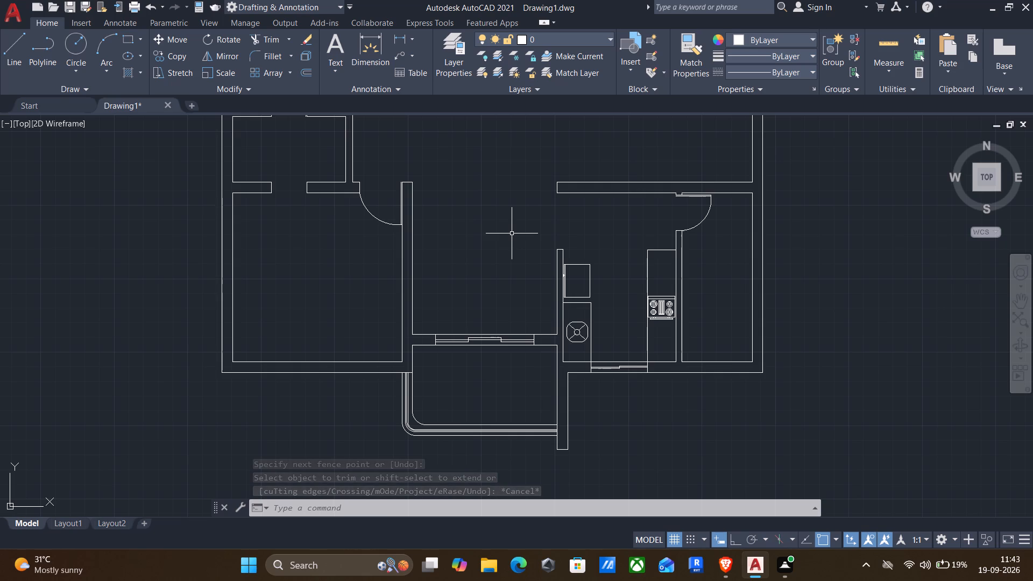
Offset the east wall's inner face in the southwest room 2' into the room.
middle_click_drag(512, 233, 499, 299)
scroll(509, 305, "down", 1)
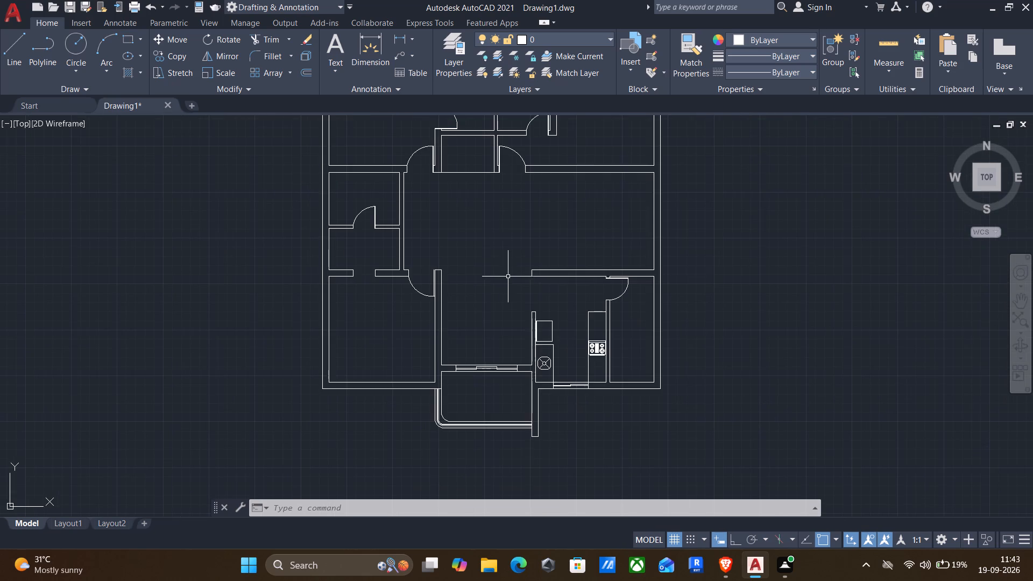
middle_click_drag(497, 257, 466, 268)
scroll(471, 242, "down", 2)
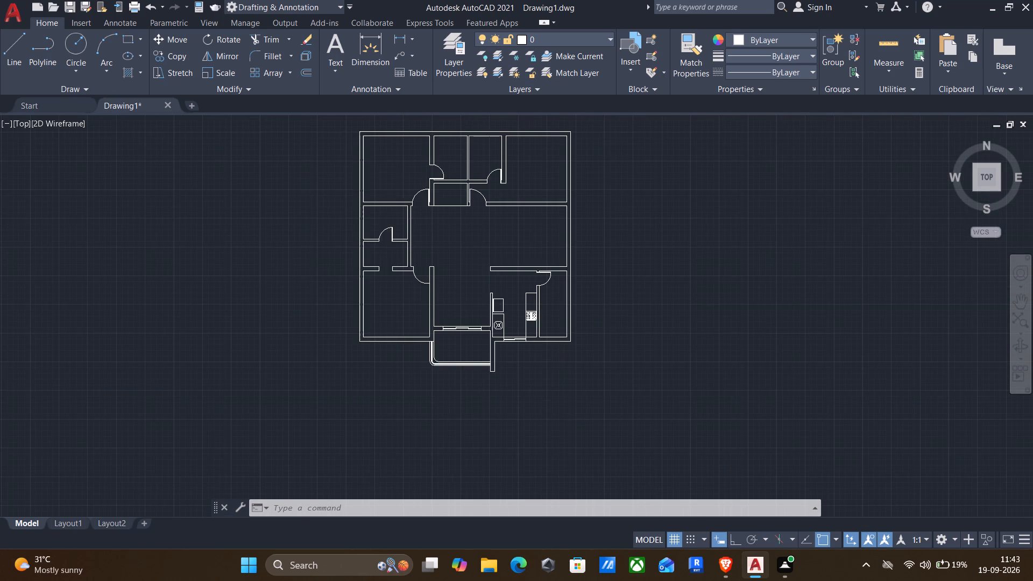
scroll(478, 236, "up", 2)
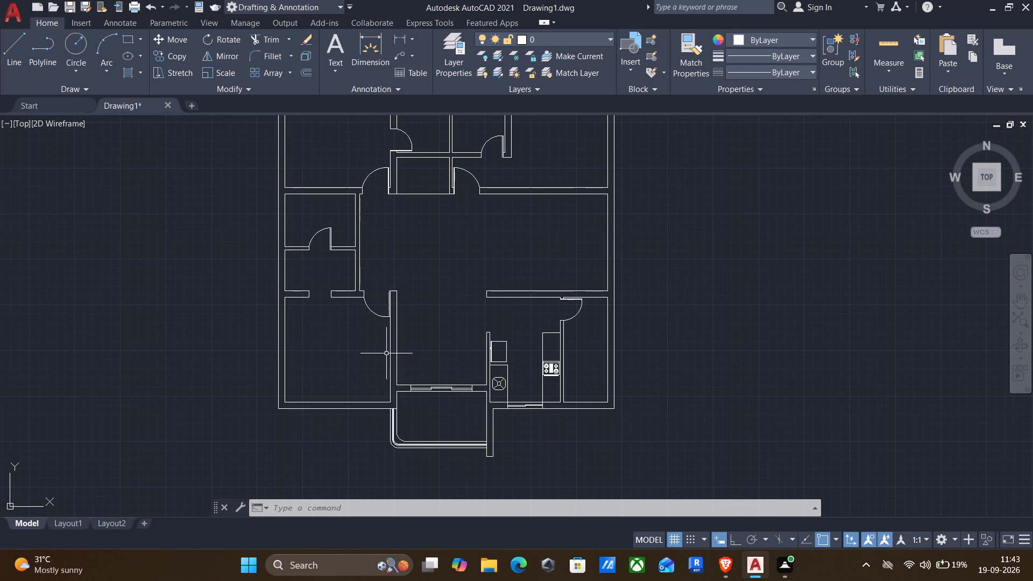
key("o")
key("Return")
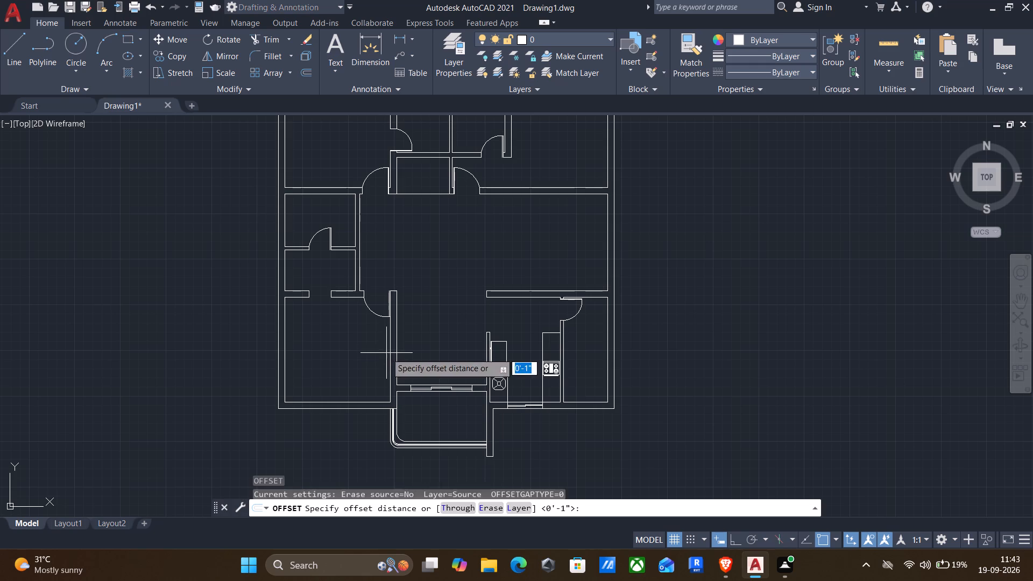
left_click(390, 349)
left_click(377, 357)
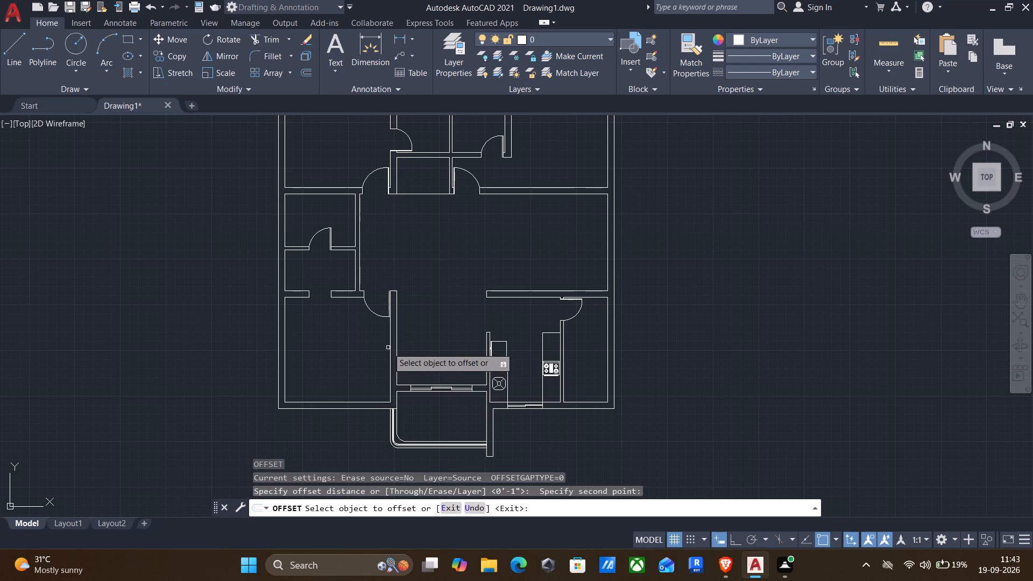
left_click(389, 346)
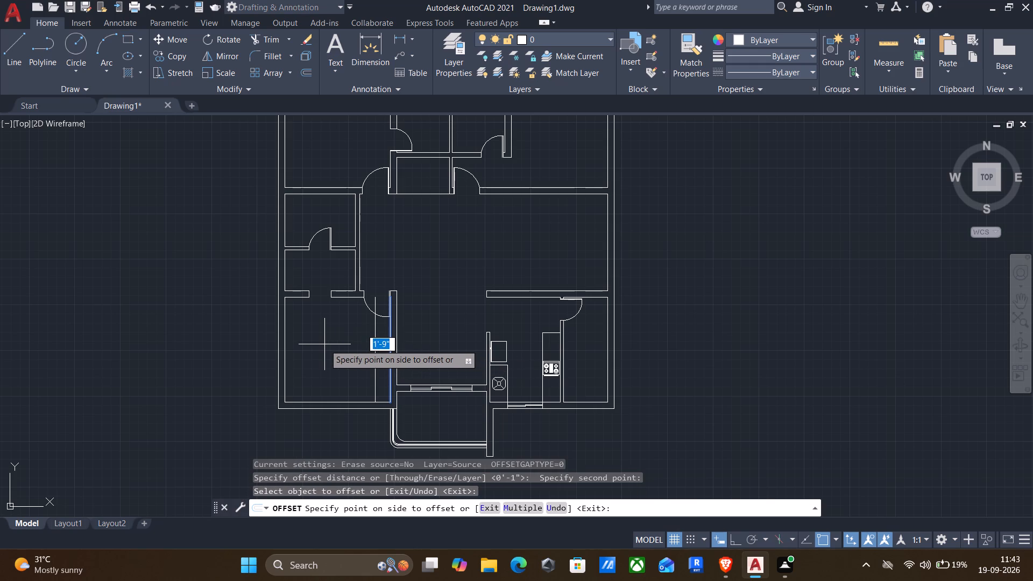
type("2'")
key("Return")
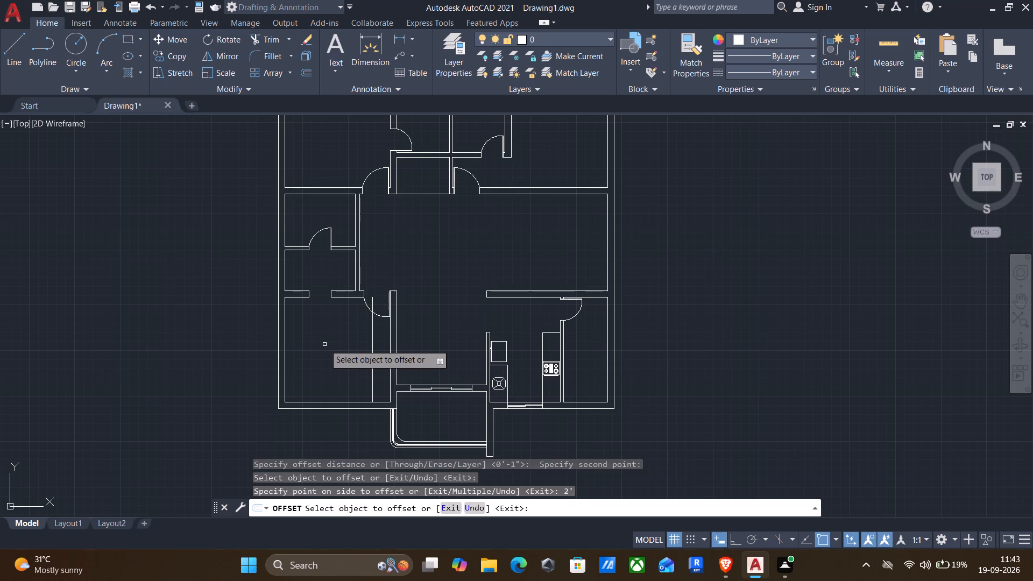
key("Escape")
With Ortho on, draw a horizontal line from the southwest room's east wall to the offset line, just below the door swing.
key("l")
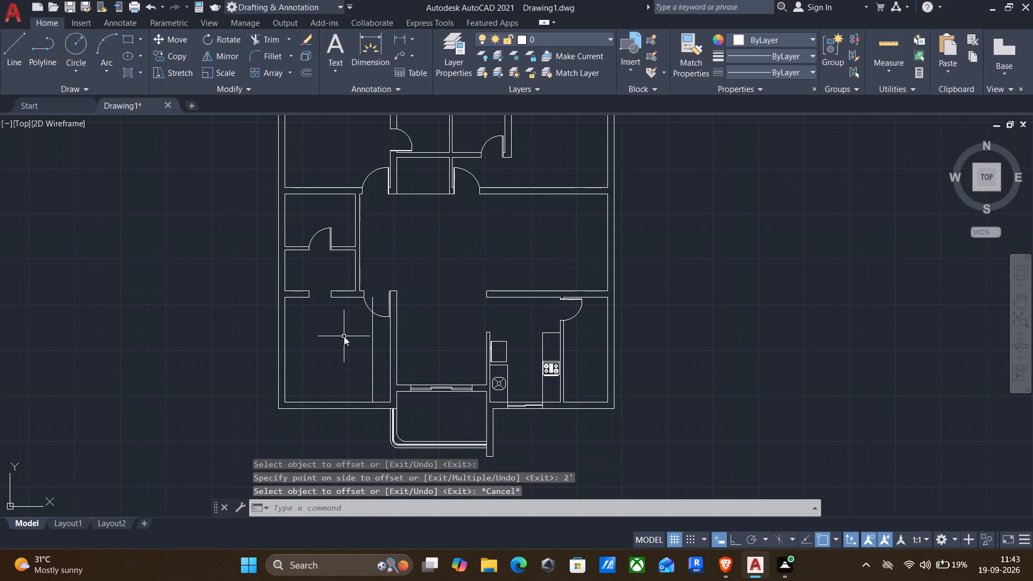
key("Return")
scroll(362, 331, "up", 1)
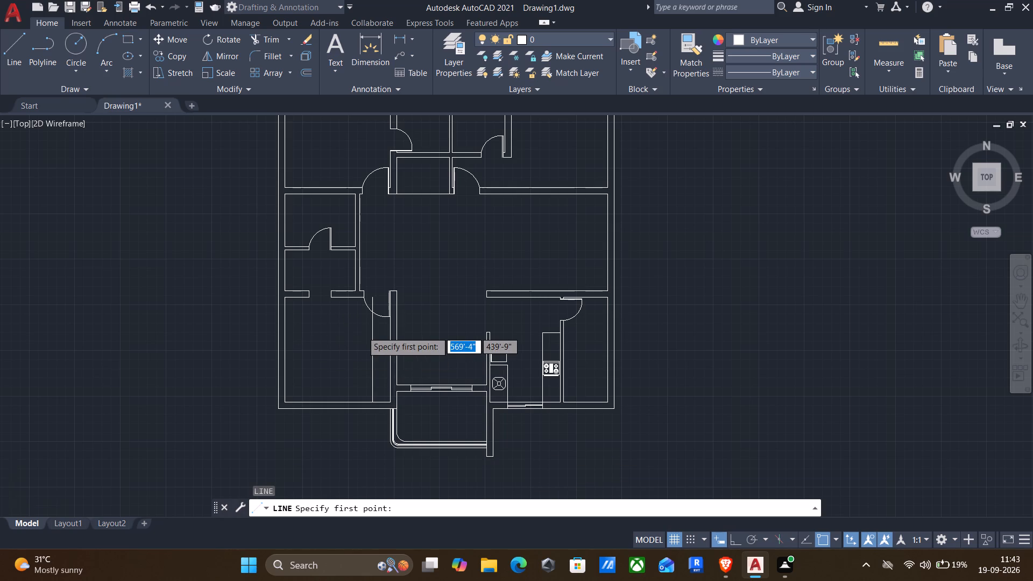
left_click(407, 323)
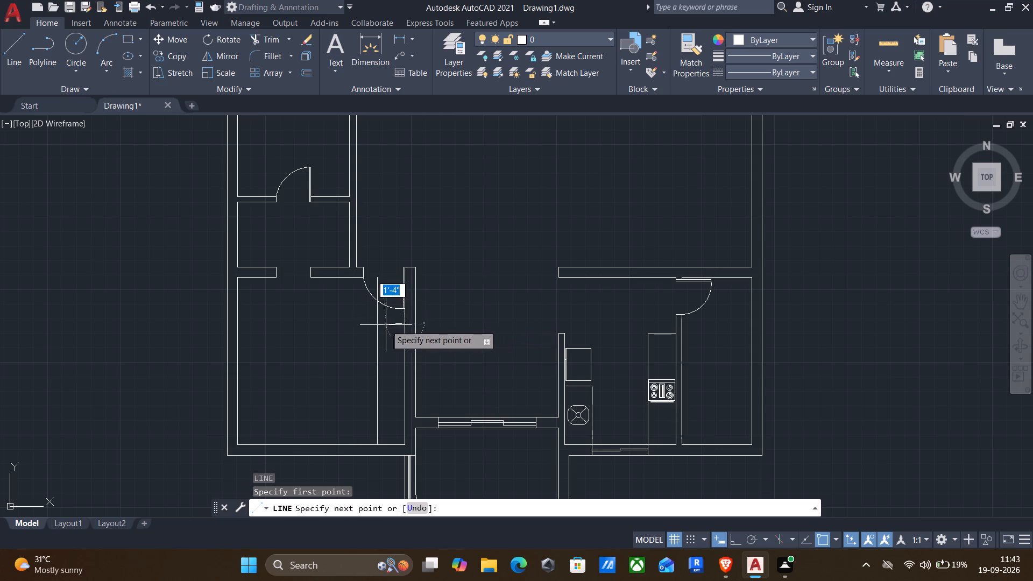
key("F8")
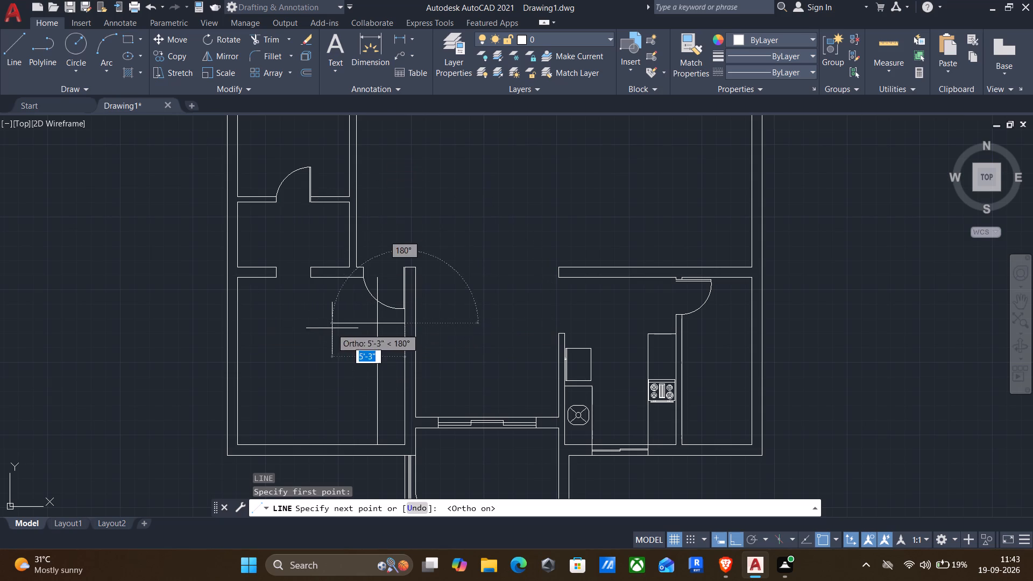
left_click(379, 327)
key("Return")
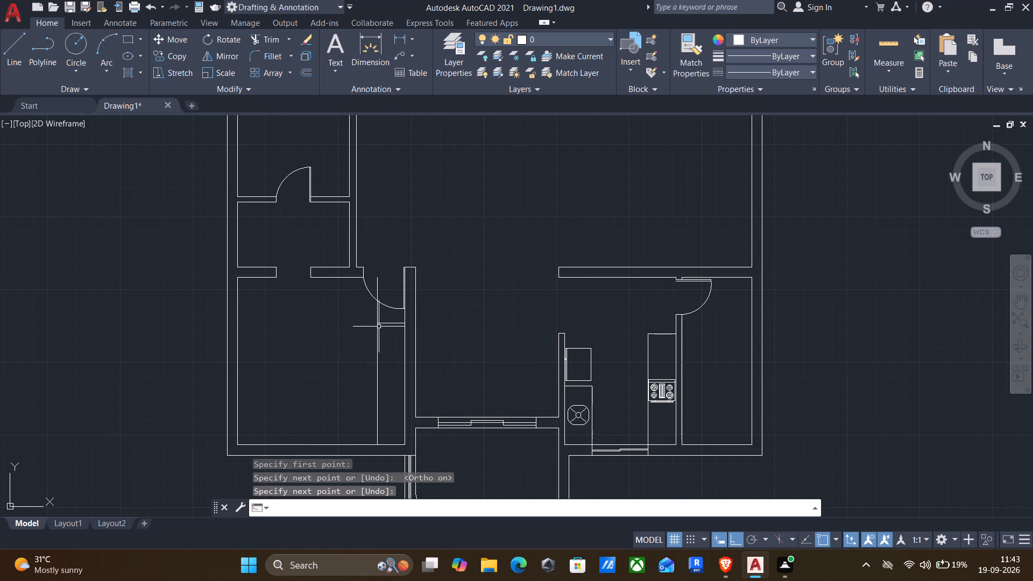
Trim away the offset line above the new horizontal line, leaving a closed strip along the southwest room's east wall.
type("tr")
key("Return")
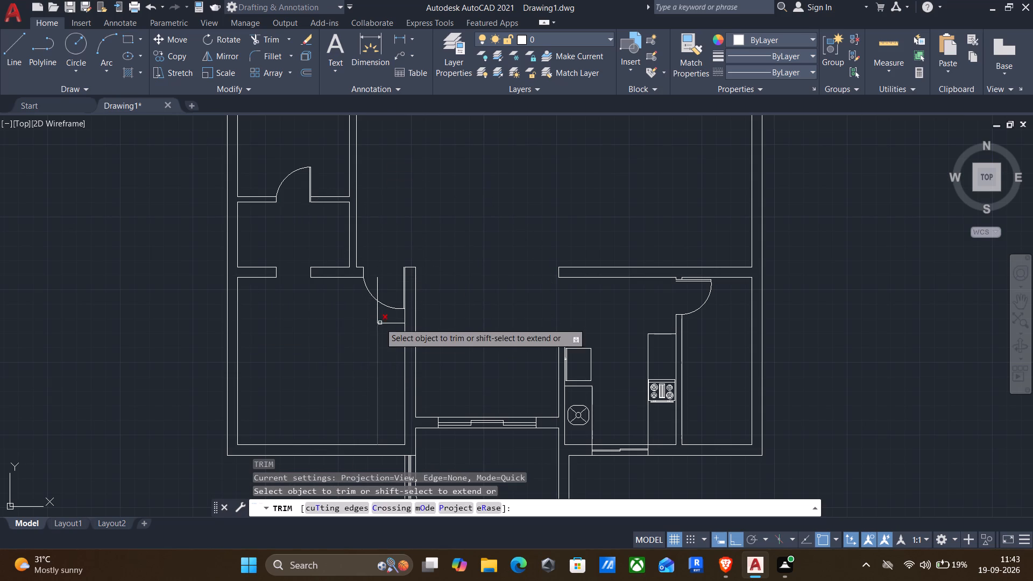
left_click_drag(381, 316, 356, 310)
left_click_drag(381, 288, 372, 282)
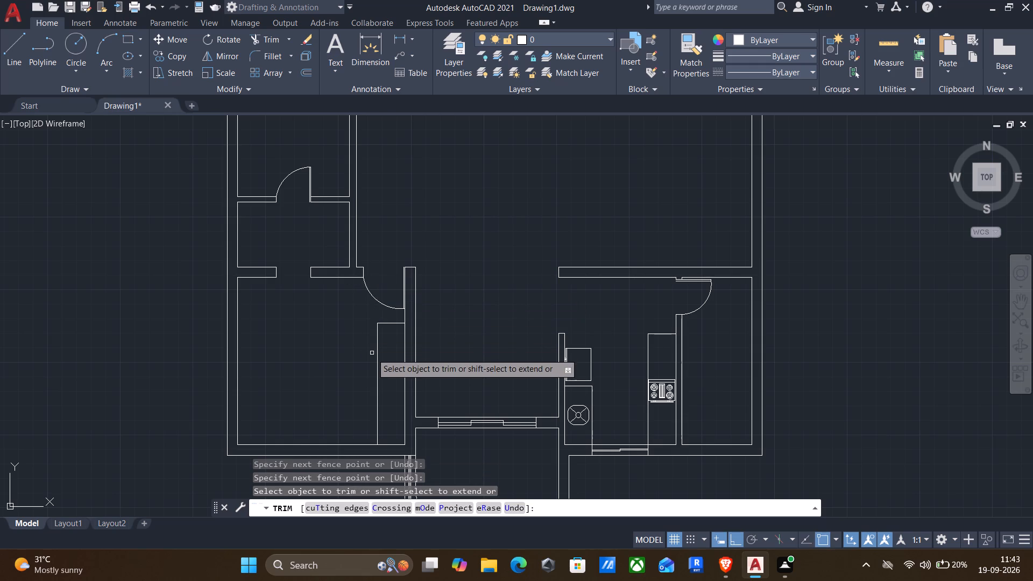
key("Escape")
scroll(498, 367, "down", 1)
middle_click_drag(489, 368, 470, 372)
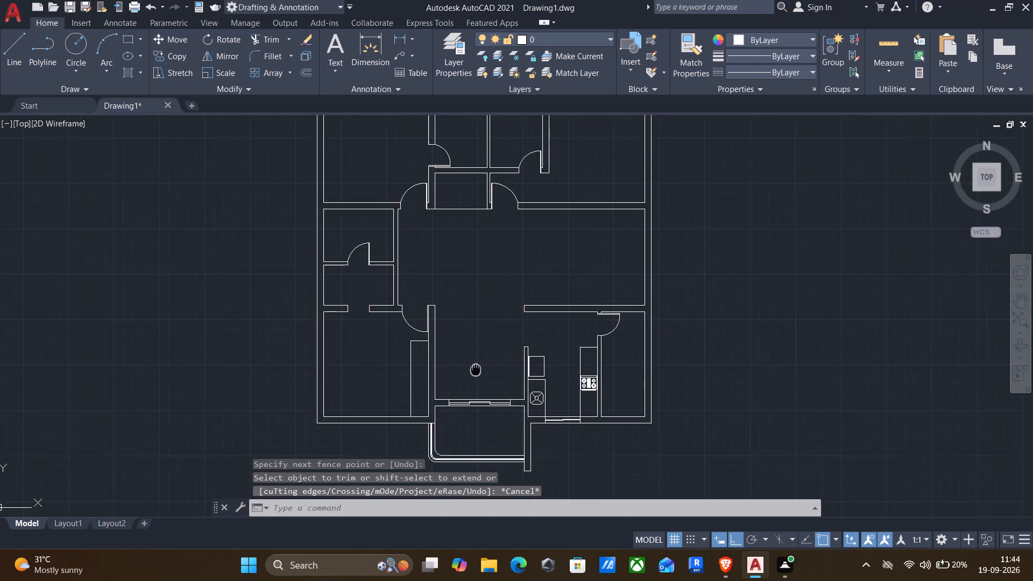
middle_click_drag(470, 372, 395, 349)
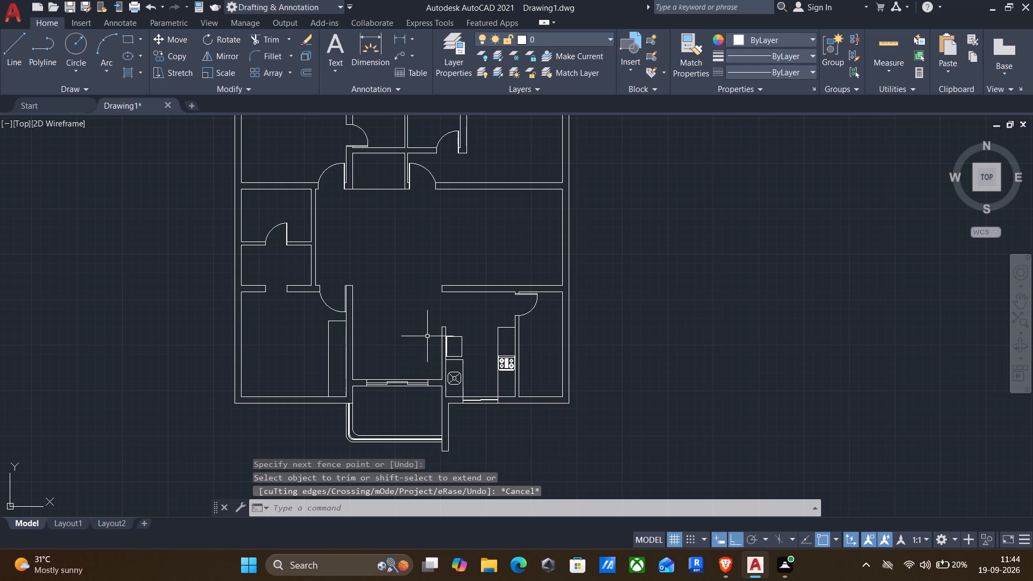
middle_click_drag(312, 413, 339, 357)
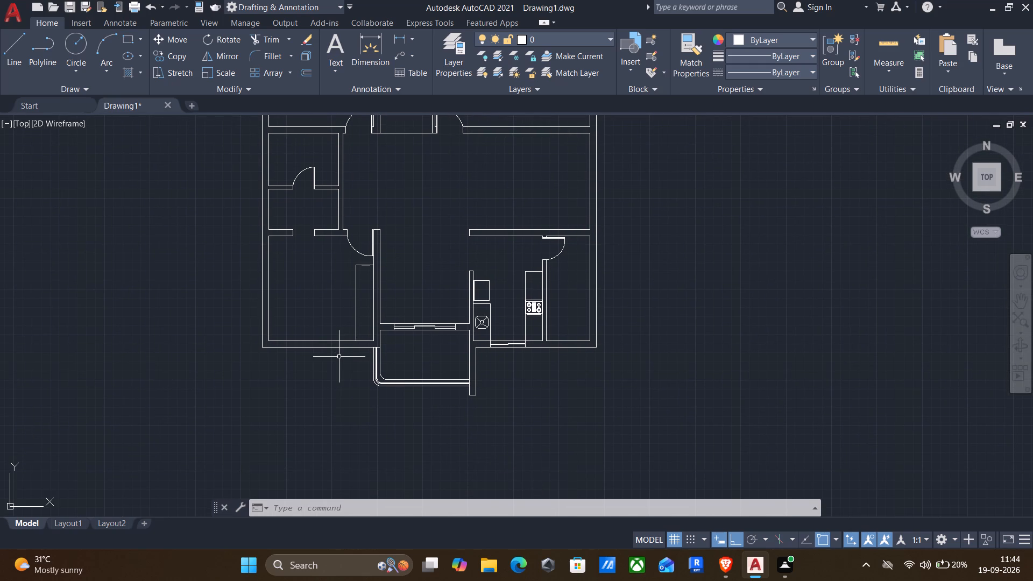
Draw two lines across the southwest room's south wall, at the inner face's midpoint and in line with the built-in strip's west edge.
key("l")
key("Return")
scroll(342, 350, "up", 2)
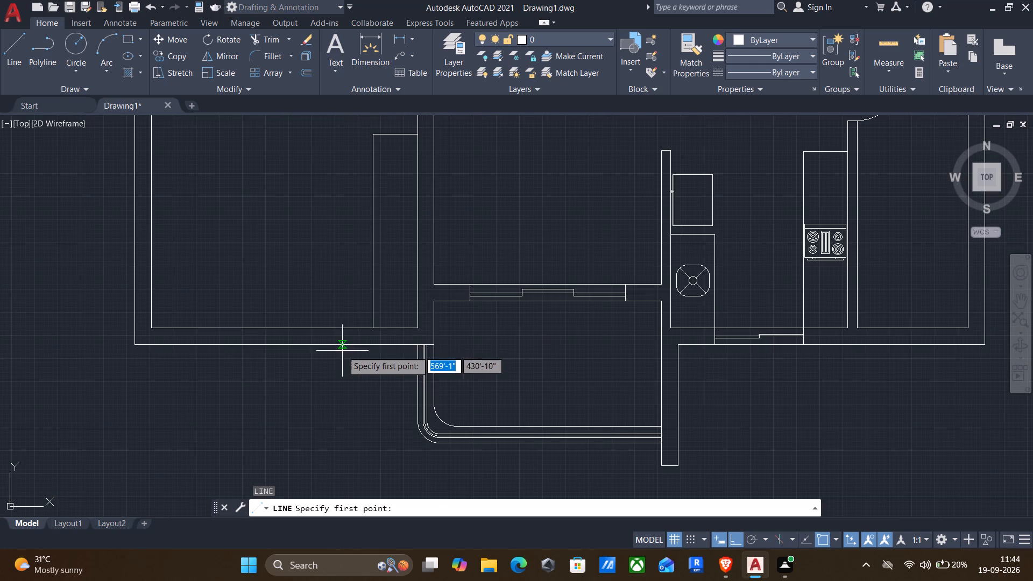
left_click(283, 330)
left_click(284, 349)
key("Return")
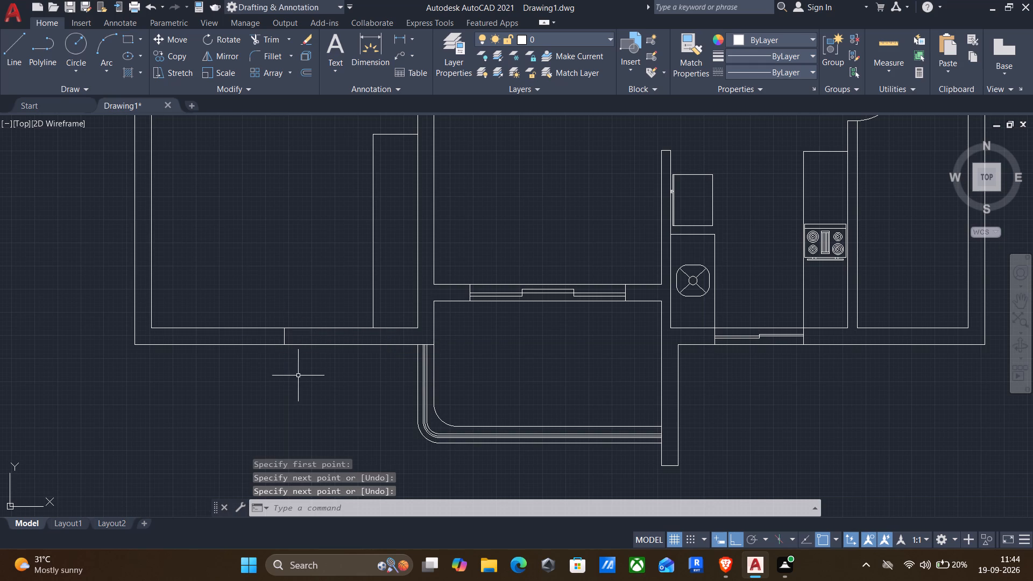
key("Return")
left_click(375, 331)
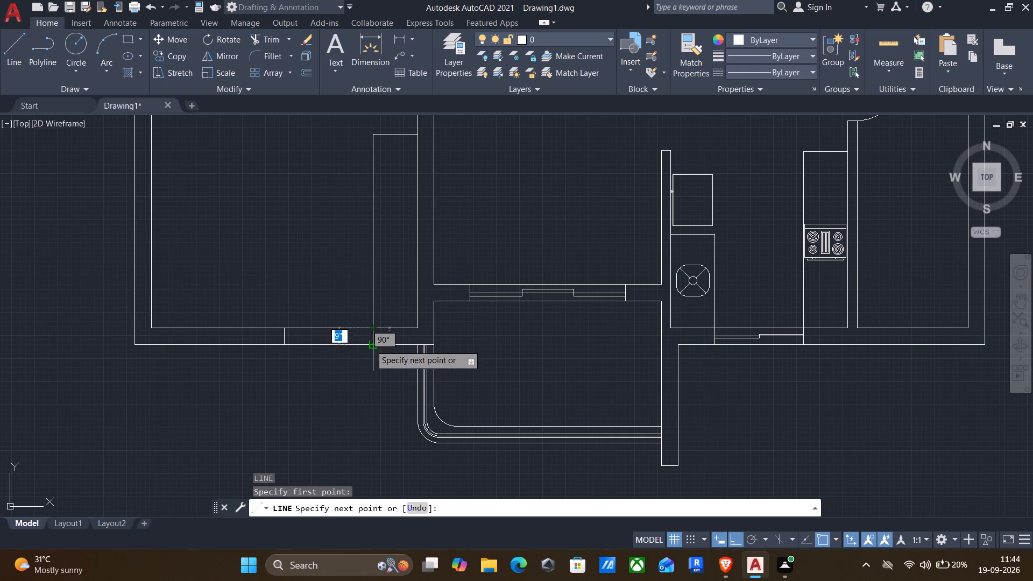
left_click(370, 345)
key("Return")
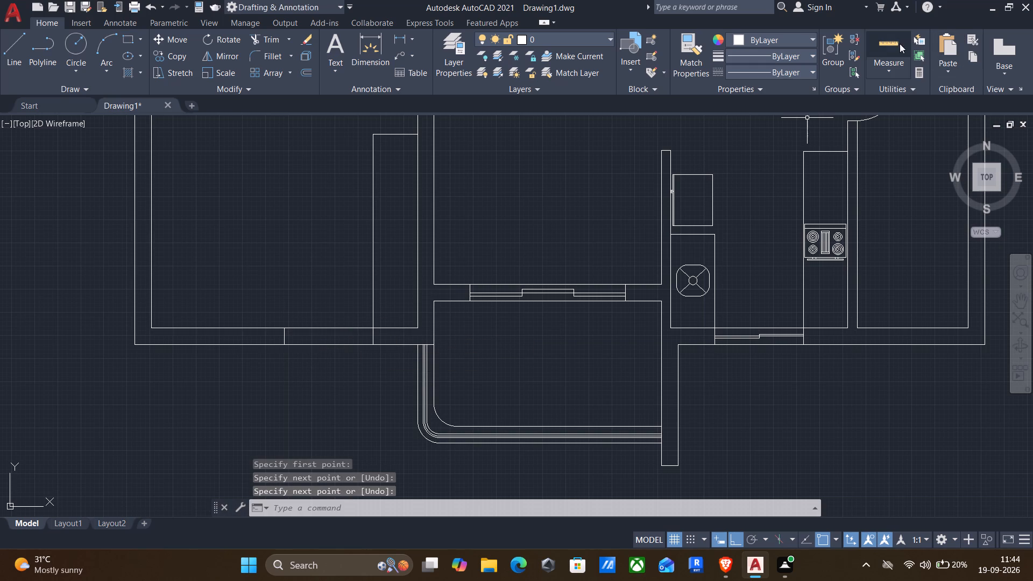
Measure the distance between the two lines across the southwest room's south wall.
left_click(892, 42)
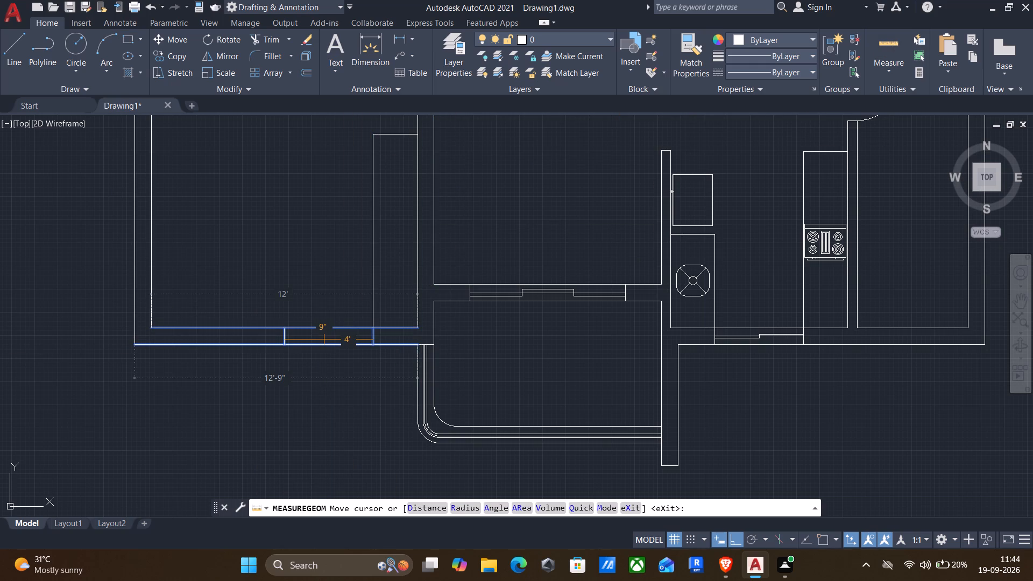
key("Escape")
Offset both lines across the southwest room's south wall 1' to the west.
key("o")
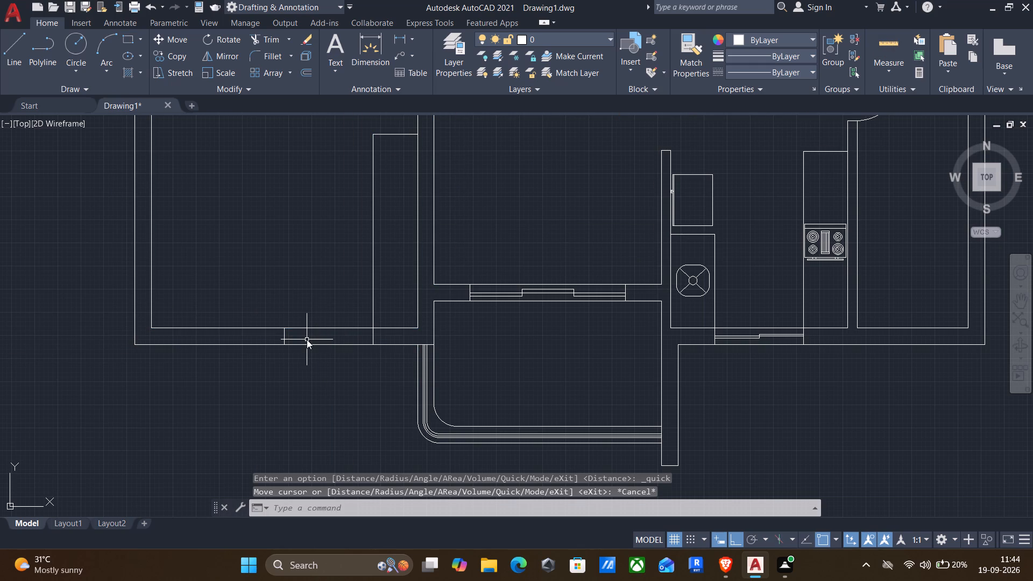
key("Return")
left_click(293, 342)
left_click(288, 338)
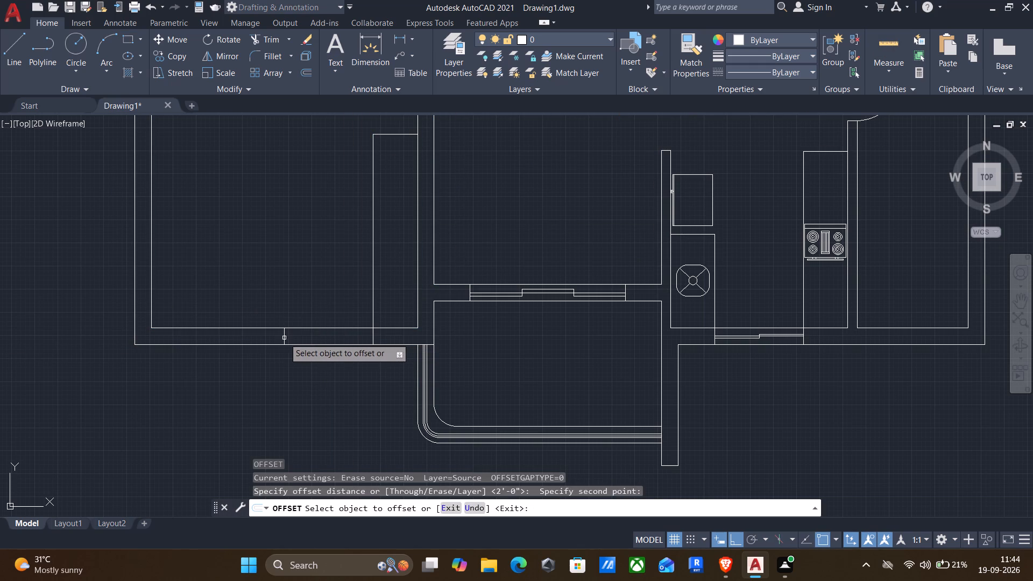
left_click(285, 337)
type("1'")
key("Return")
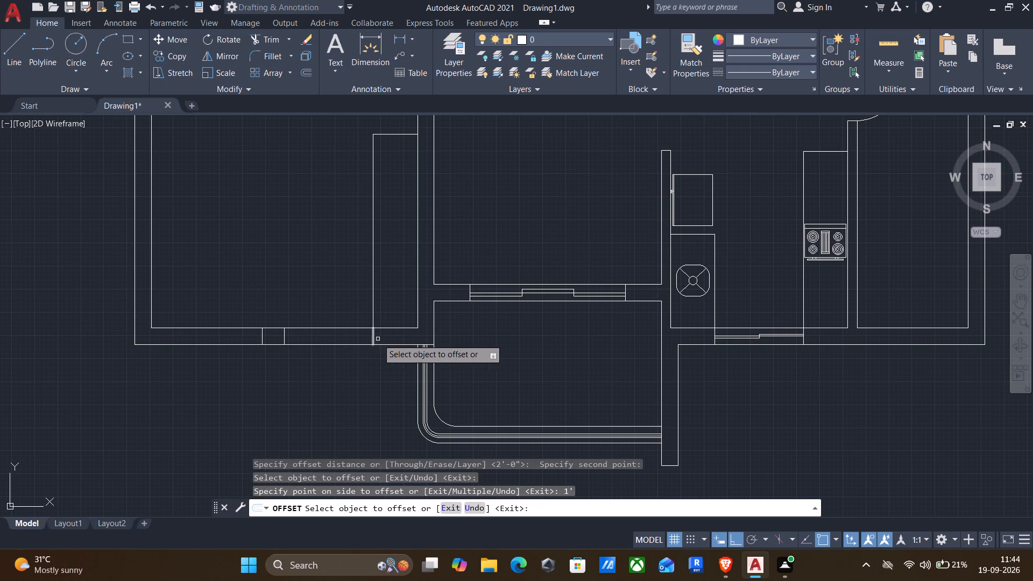
left_click(374, 330)
type("1'")
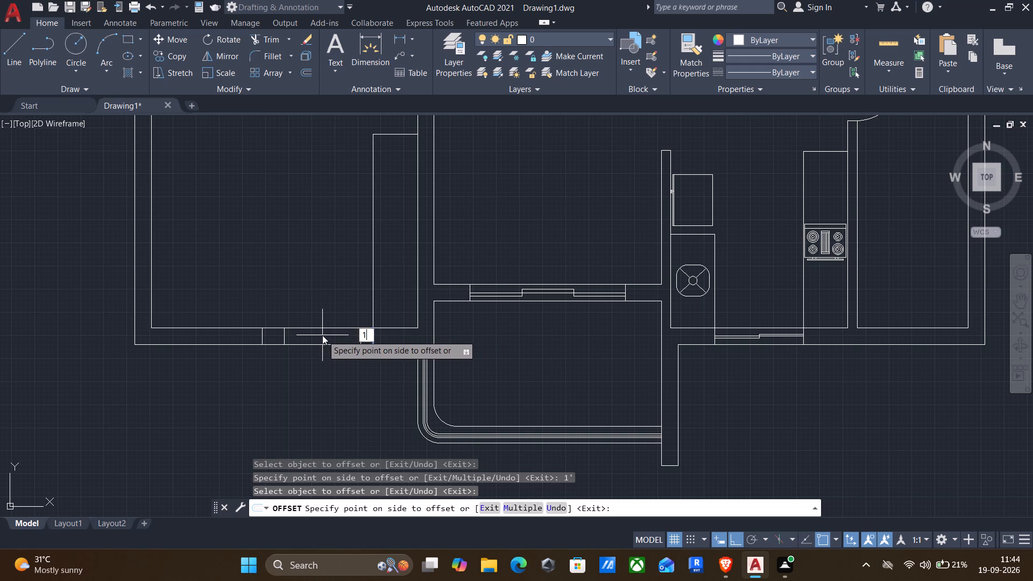
key("Return")
key("Escape")
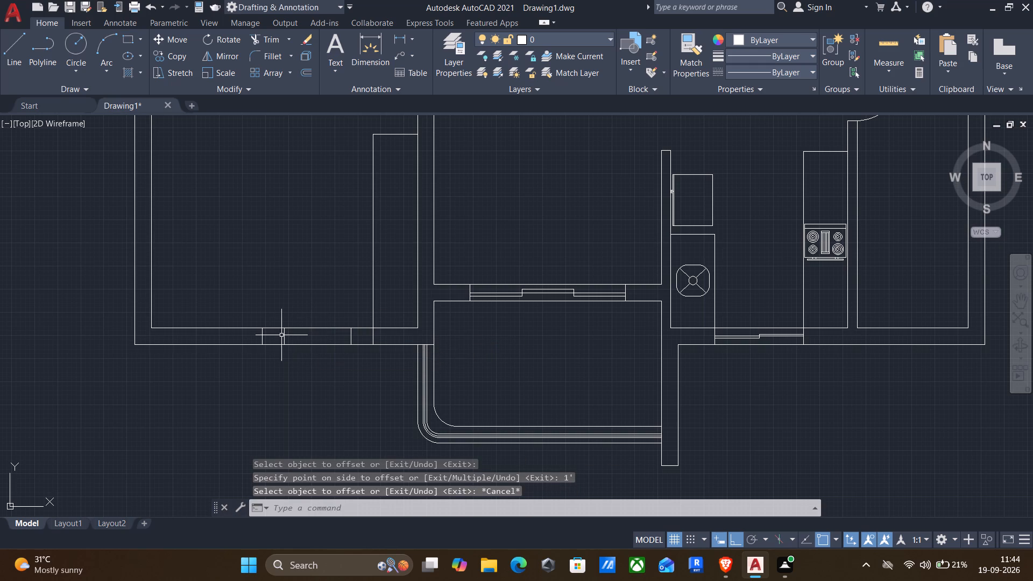
Erase the original midpoint line and the offset copy of the east line from the south wall.
left_click(283, 335)
left_click(349, 340)
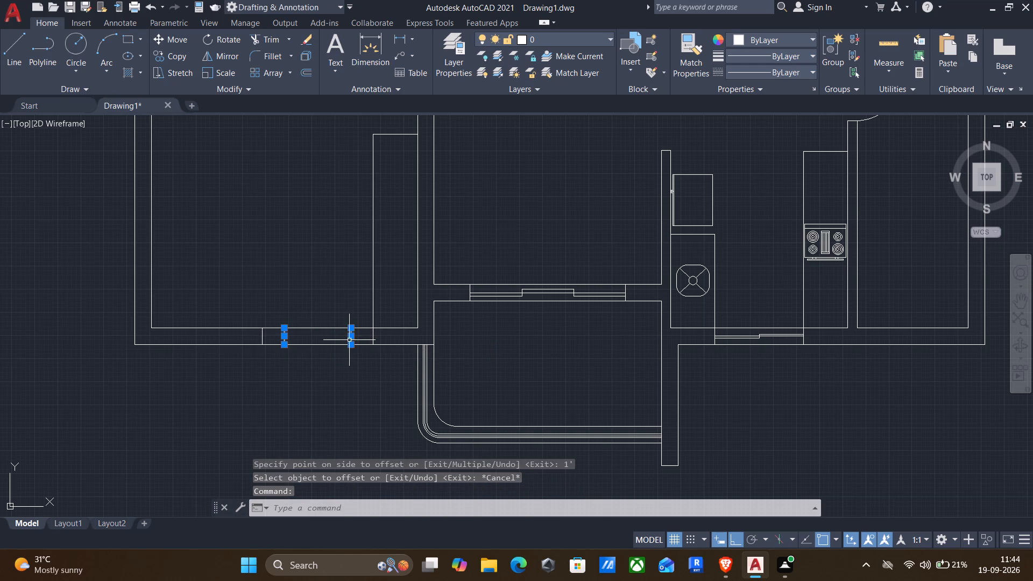
key("Delete")
Draw a horizontal line across the west exterior wall of the southwest room, just below the room's north wall.
scroll(361, 352, "down", 3)
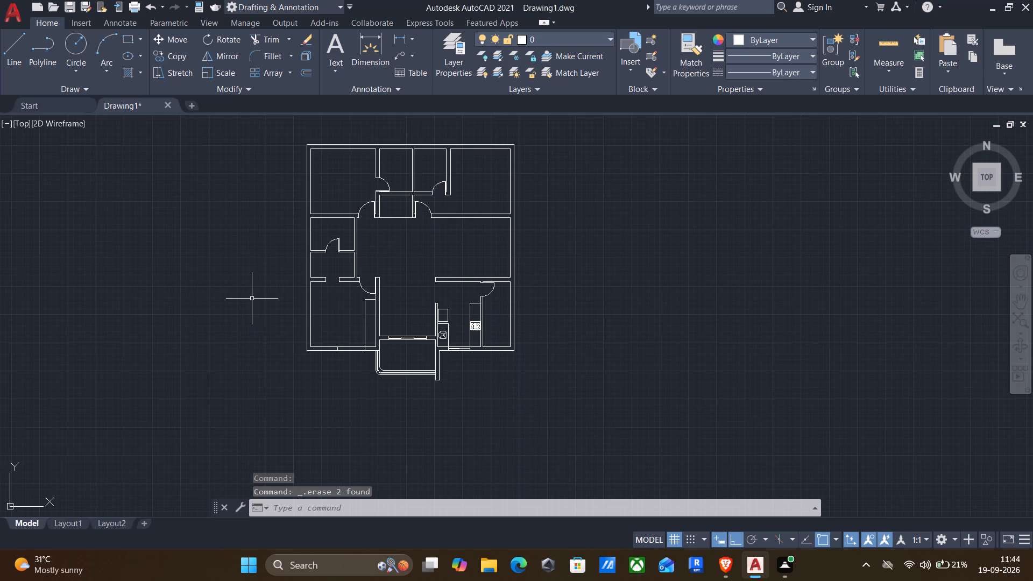
scroll(309, 272, "up", 3)
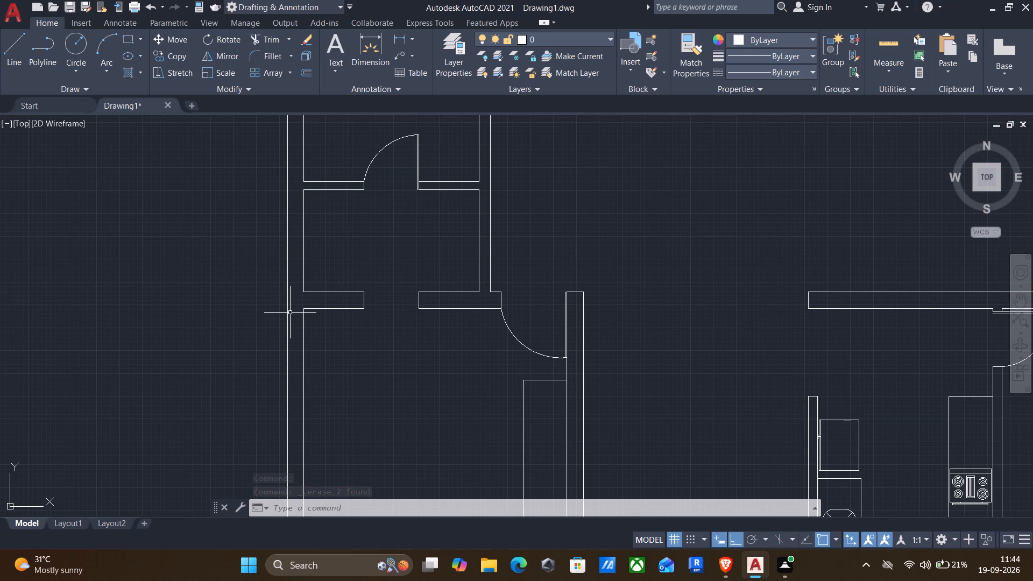
key("l")
key("Return")
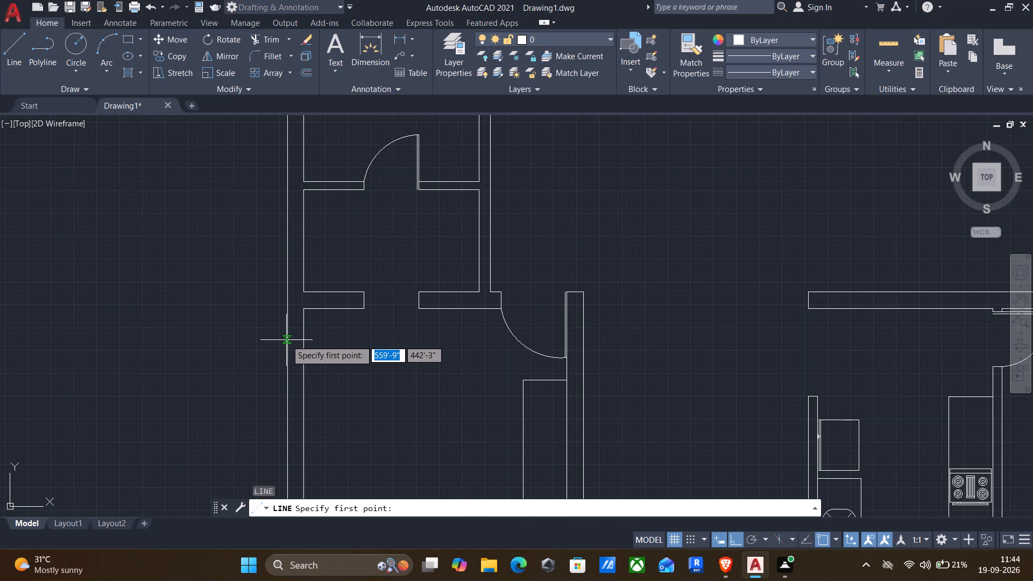
left_click(286, 340)
left_click(306, 341)
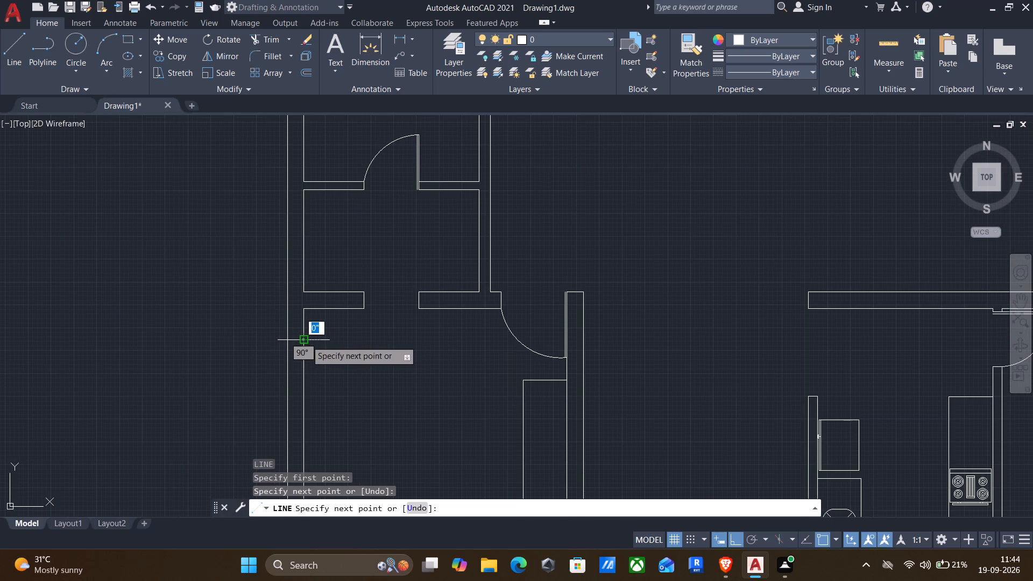
key("Return")
Offset the new line across the southwest room's west wall 3' to the south.
key("o")
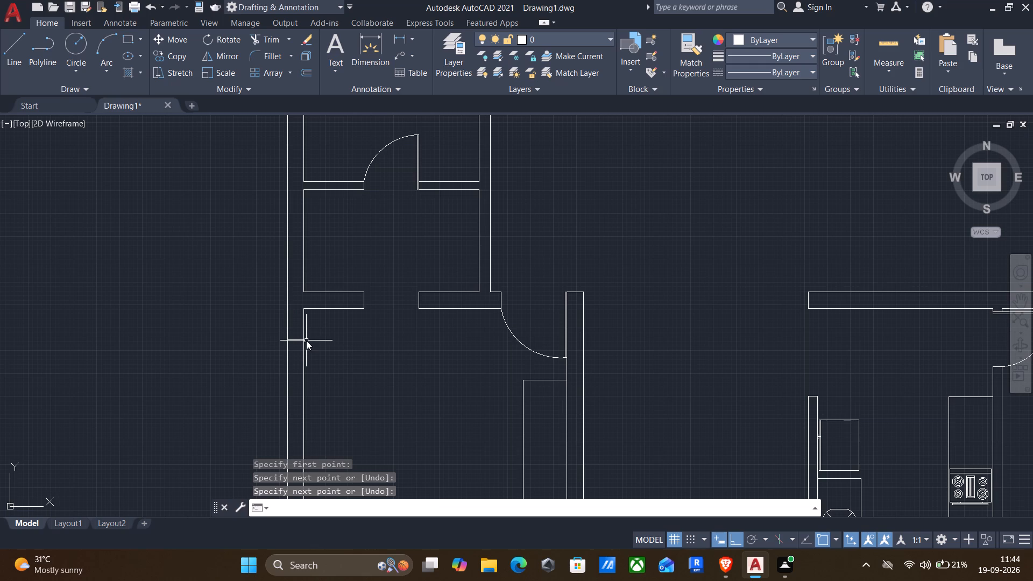
key("Return")
left_click(306, 341)
left_click(298, 377)
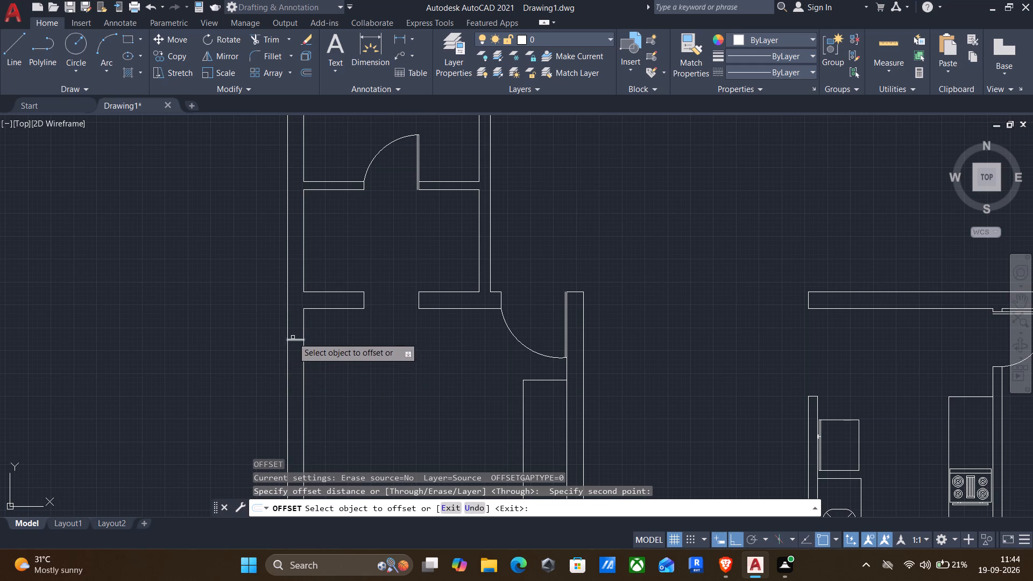
left_click(295, 339)
type("3'")
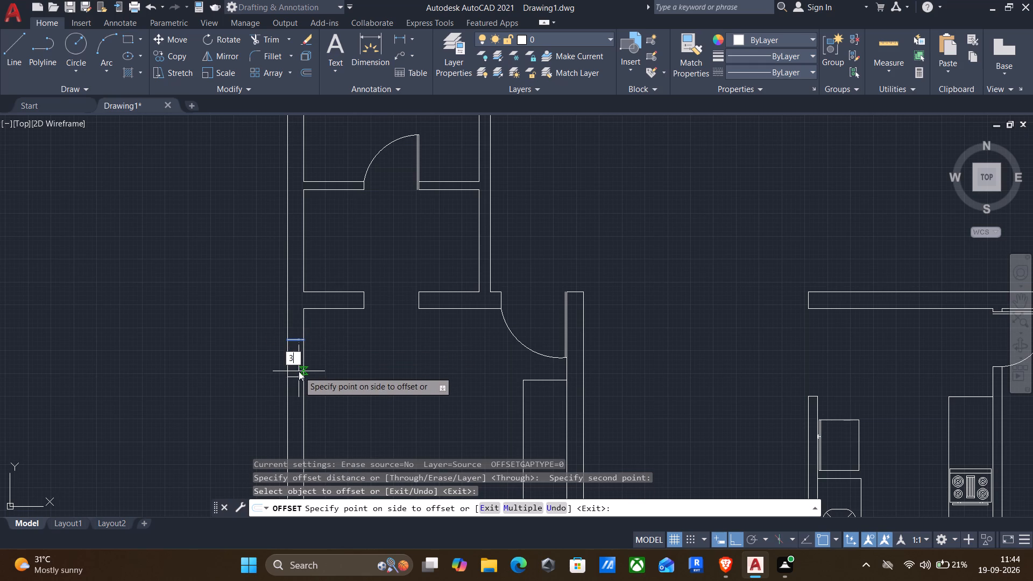
key("Return")
scroll(291, 372, "down", 1)
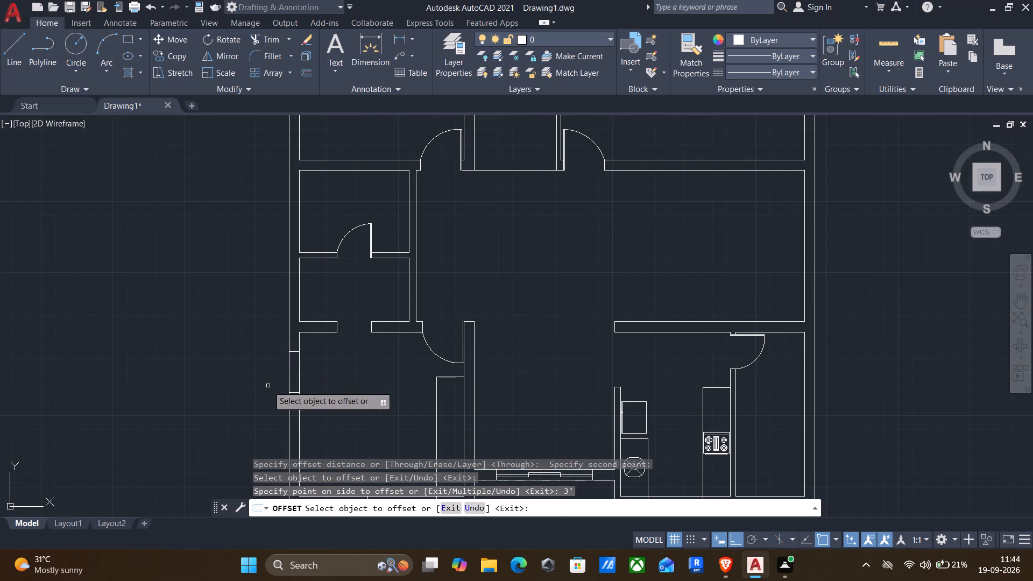
middle_click_drag(267, 386, 301, 271)
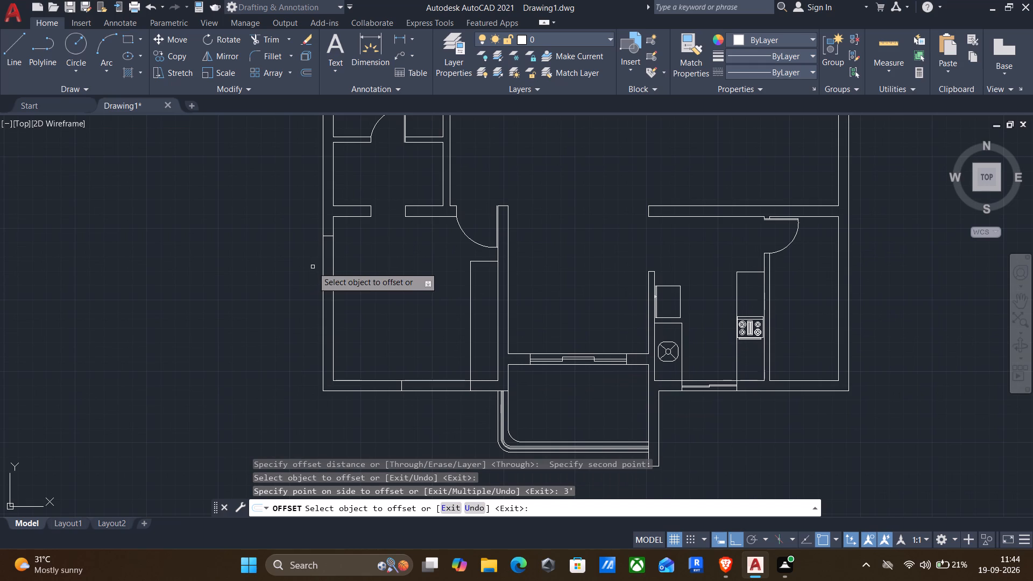
key("Escape")
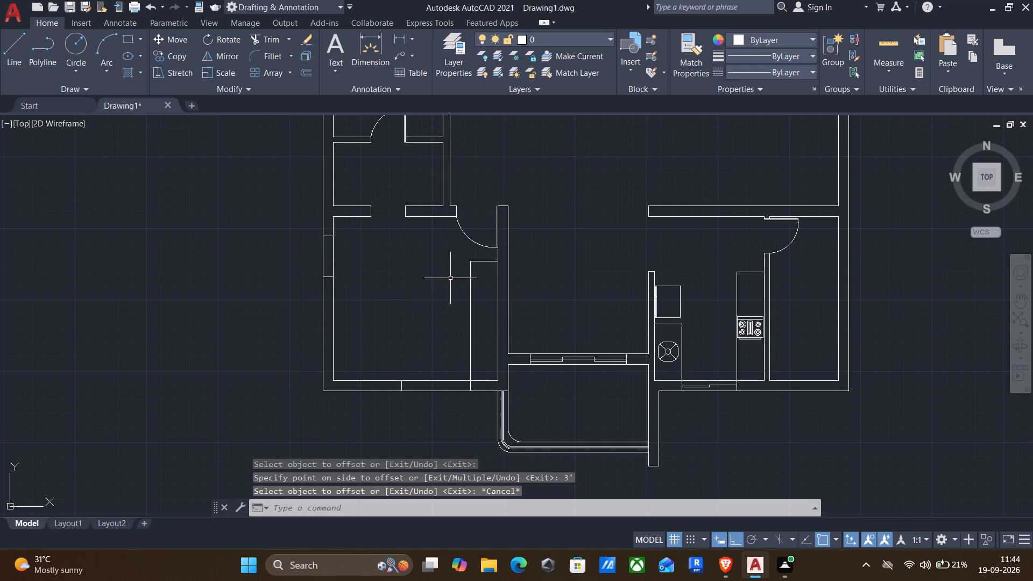
Draw a horizontal line across the west exterior wall near the north end of the upper small west room.
scroll(454, 277, "down", 1)
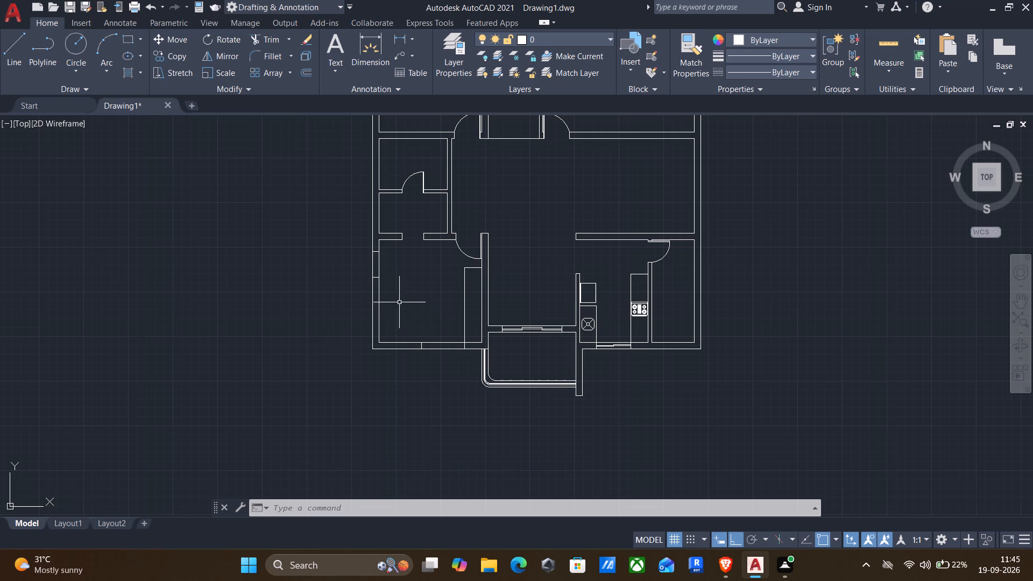
middle_click_drag(418, 278, 426, 335)
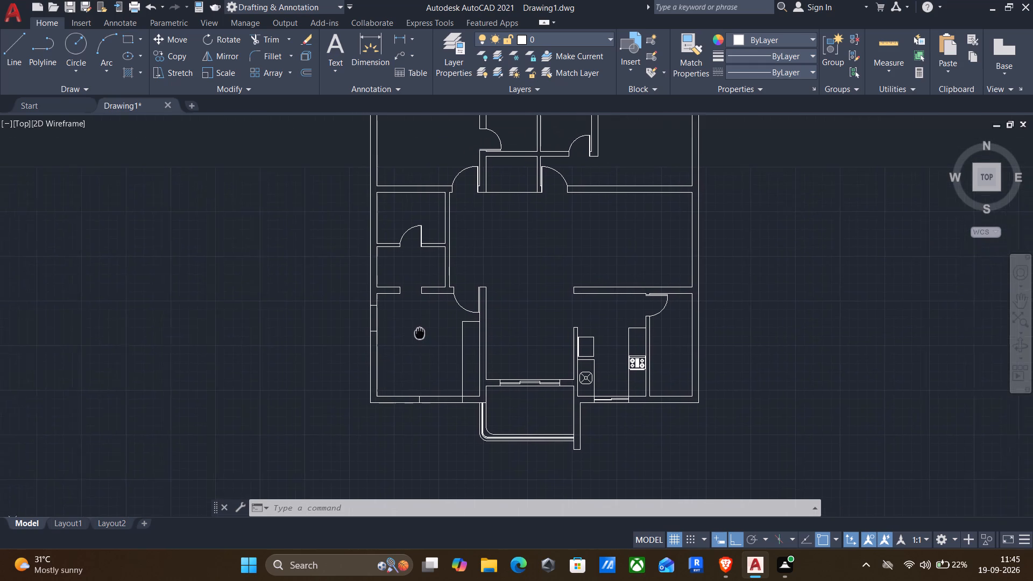
middle_click_drag(426, 335, 494, 360)
key("l")
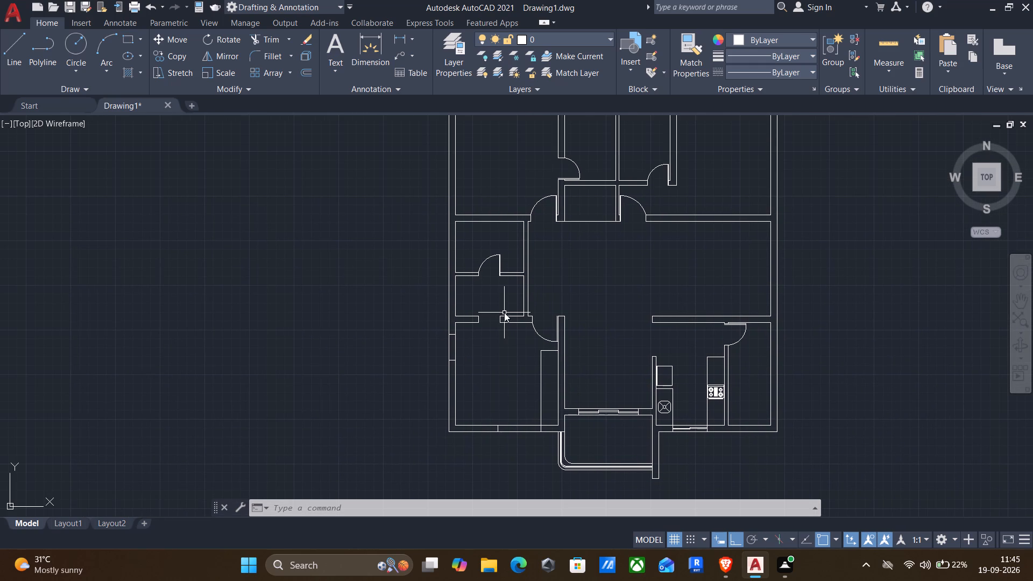
key("Return")
scroll(467, 241, "up", 3)
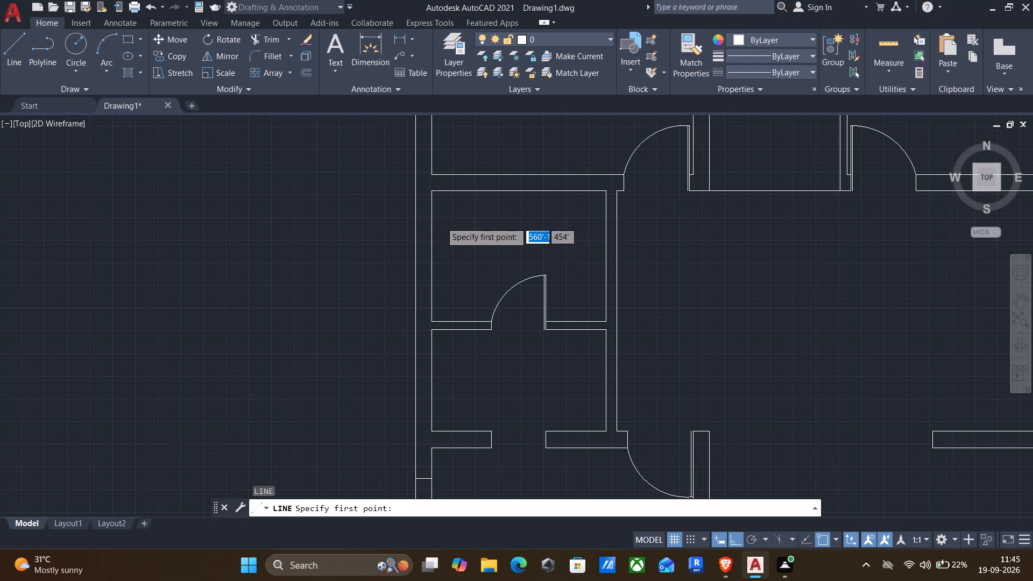
left_click(428, 203)
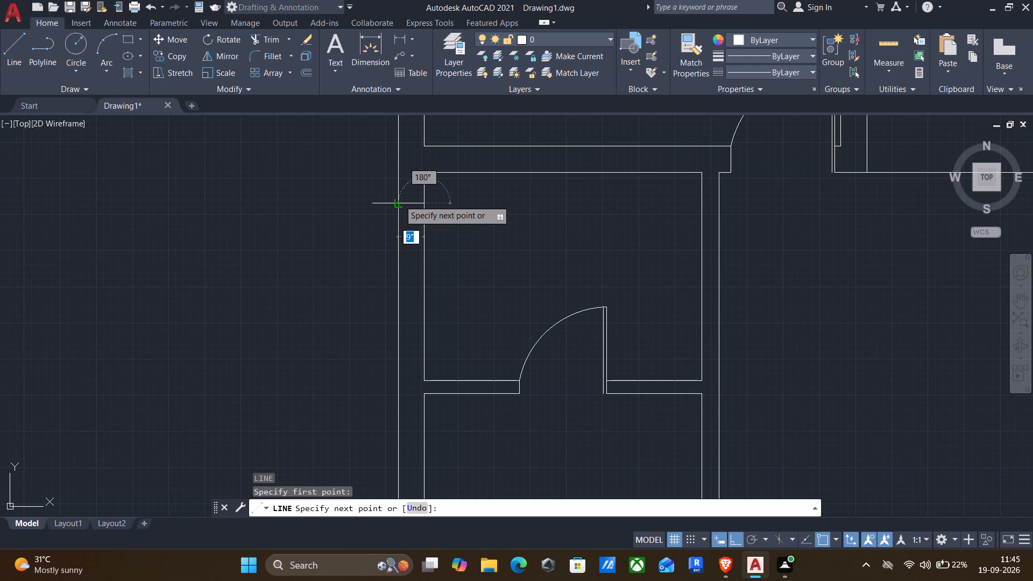
left_click(399, 200)
key("Return")
Offset the line across the upper small room's west wall 2' to the south.
key("o")
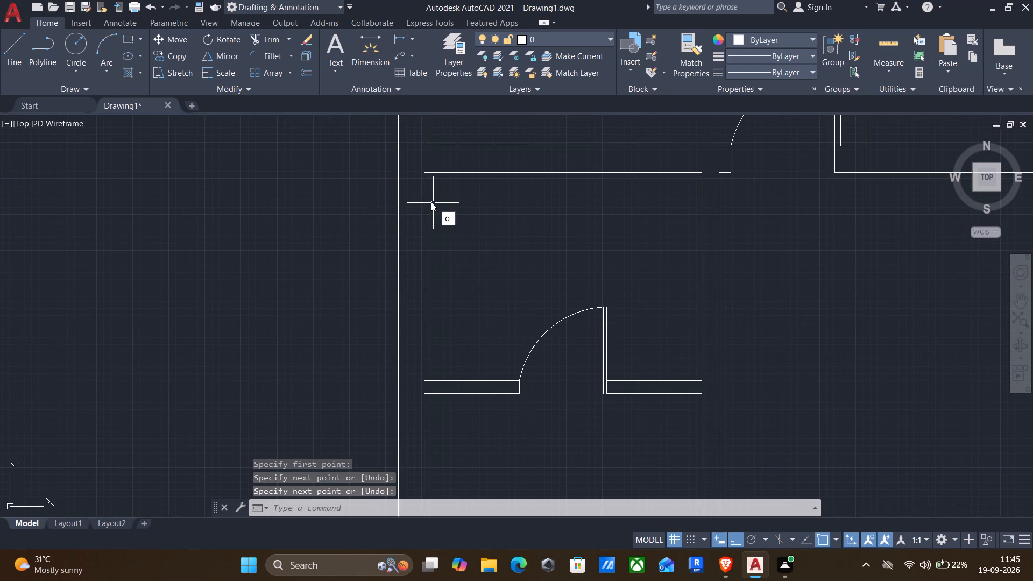
key("Return")
left_click_drag(415, 197, 417, 221)
left_click(417, 219)
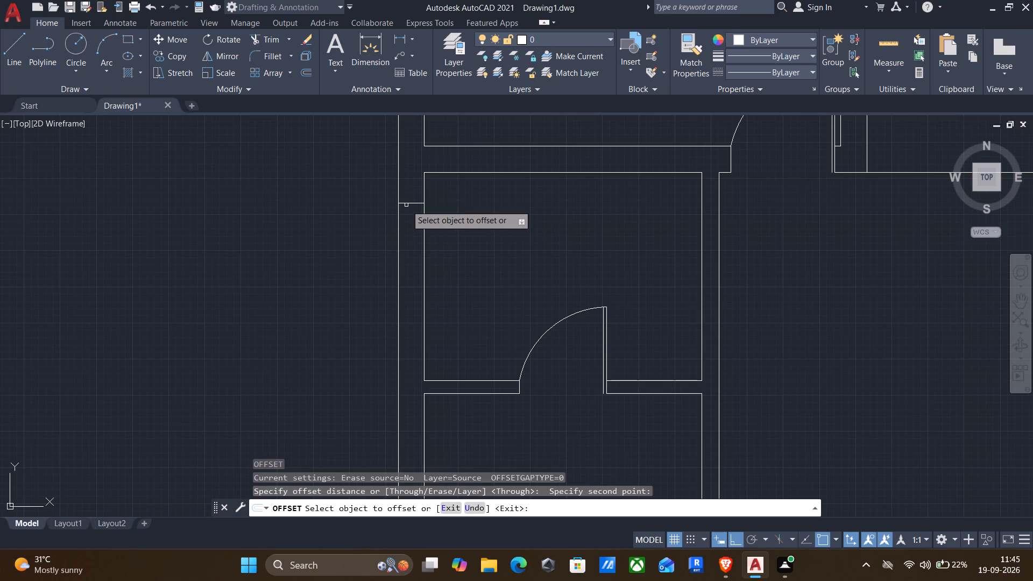
left_click(406, 205)
type("2'")
key("Return")
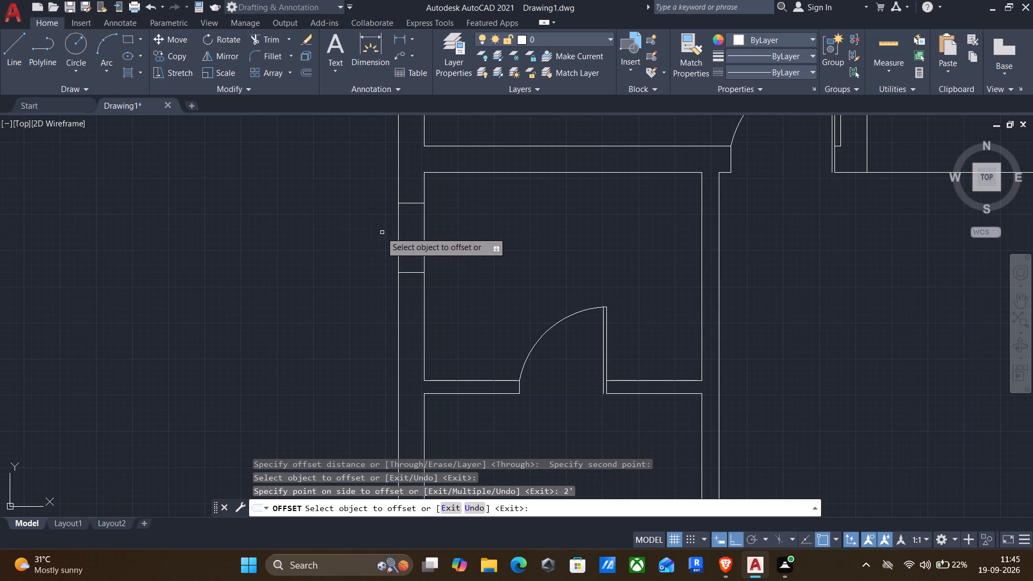
key("Return")
Offset the northwest room's south wall inner face 2' into the room.
middle_click_drag(305, 207, 264, 339)
scroll(302, 214, "down", 1)
middle_click_drag(445, 225, 467, 308)
key("o")
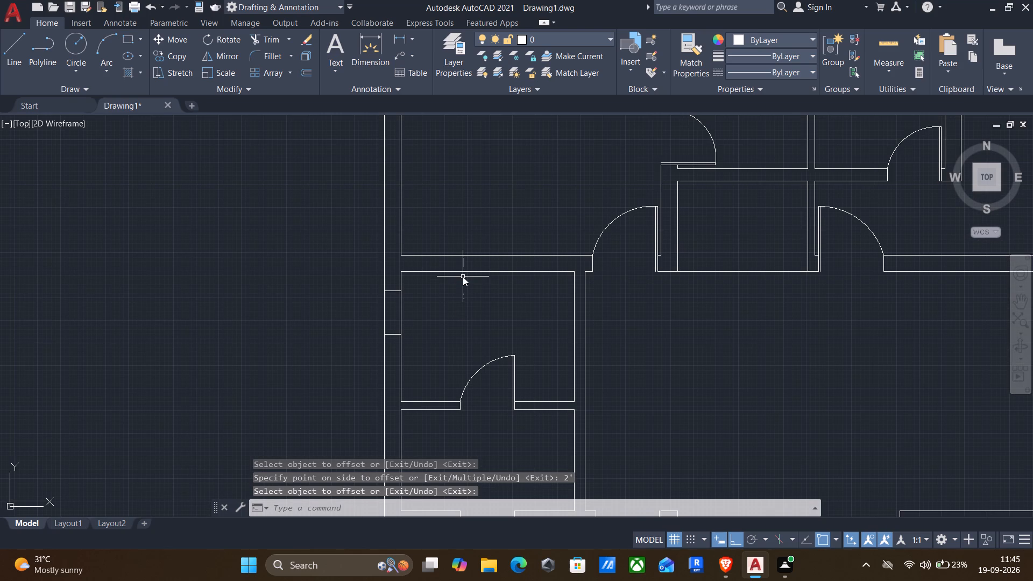
key("Return")
left_click_drag(466, 260, 466, 246)
left_click_drag(470, 220, 466, 229)
left_click(455, 258)
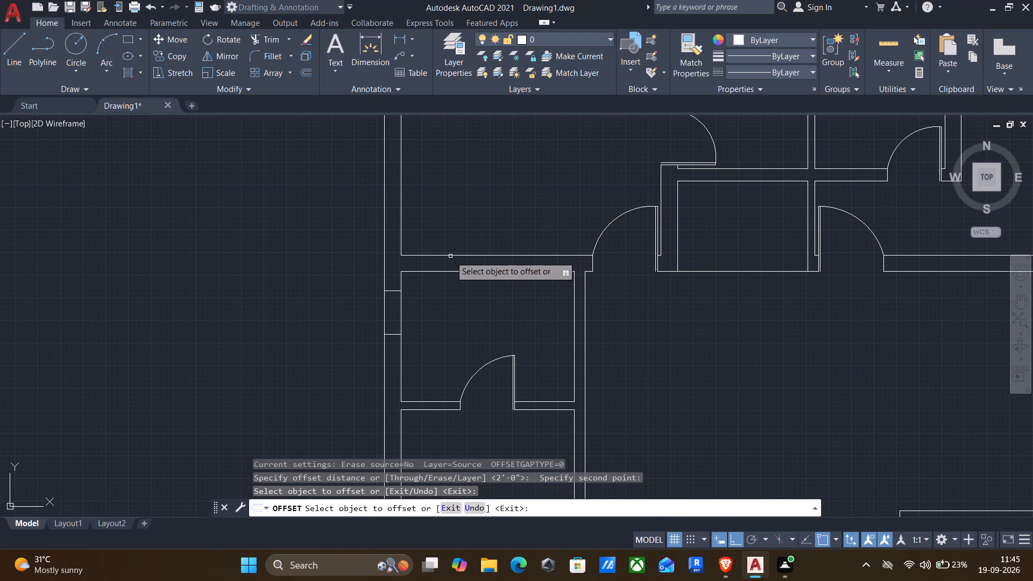
left_click(449, 255)
type("2'")
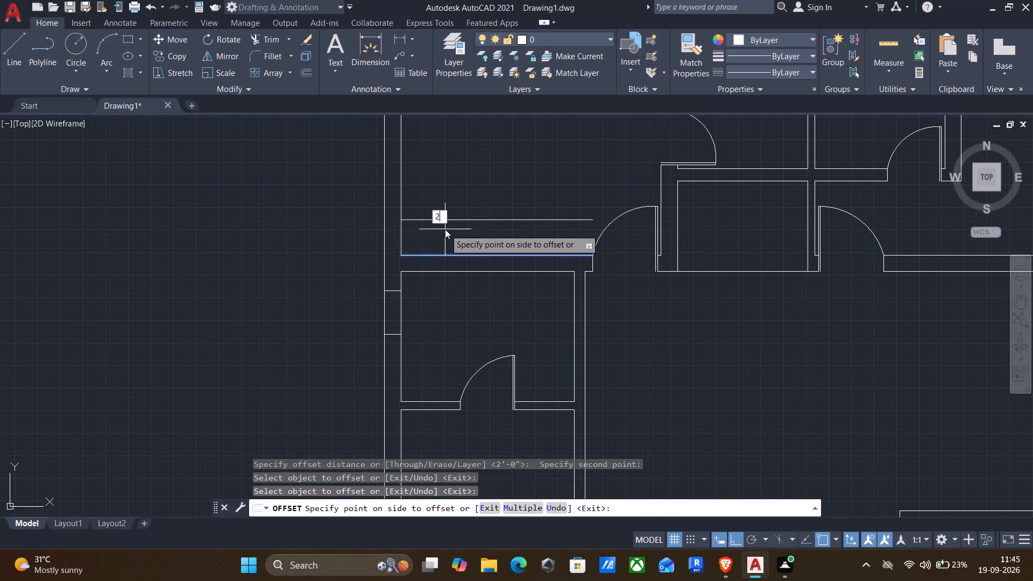
key("Return")
key("Return")
Draw a horizontal line across the northwest room's west wall, just above the new 2' offset line.
middle_click_drag(349, 217, 364, 318)
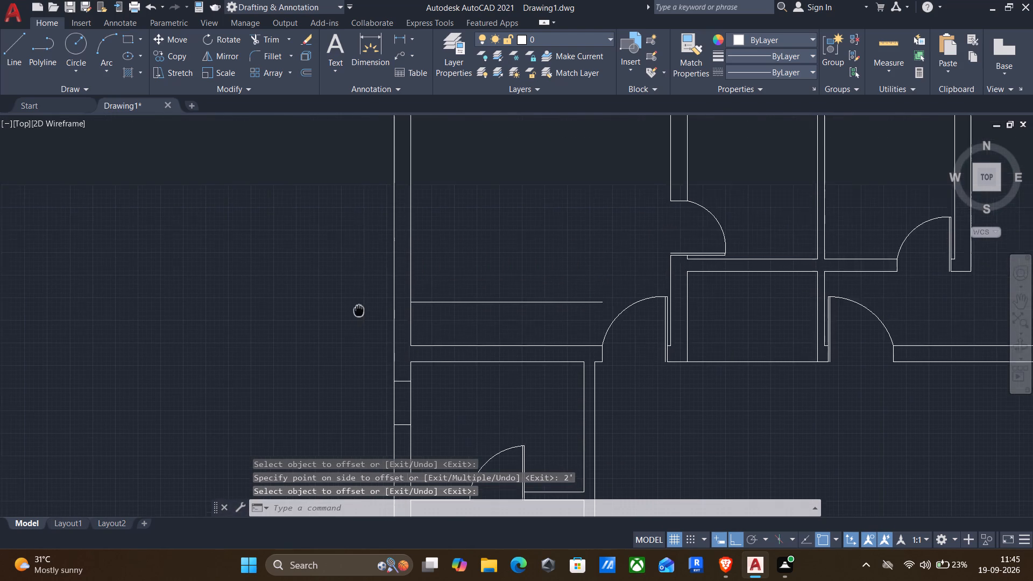
middle_click_drag(364, 318, 386, 340)
key("l")
key("Return")
scroll(422, 325, "up", 2)
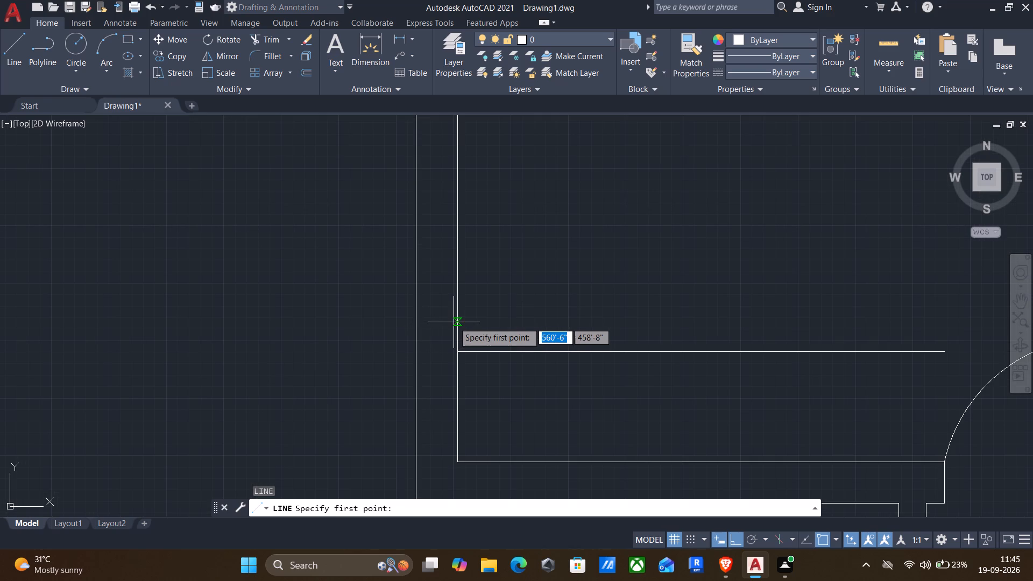
left_click(454, 322)
left_click(406, 321)
key("Return")
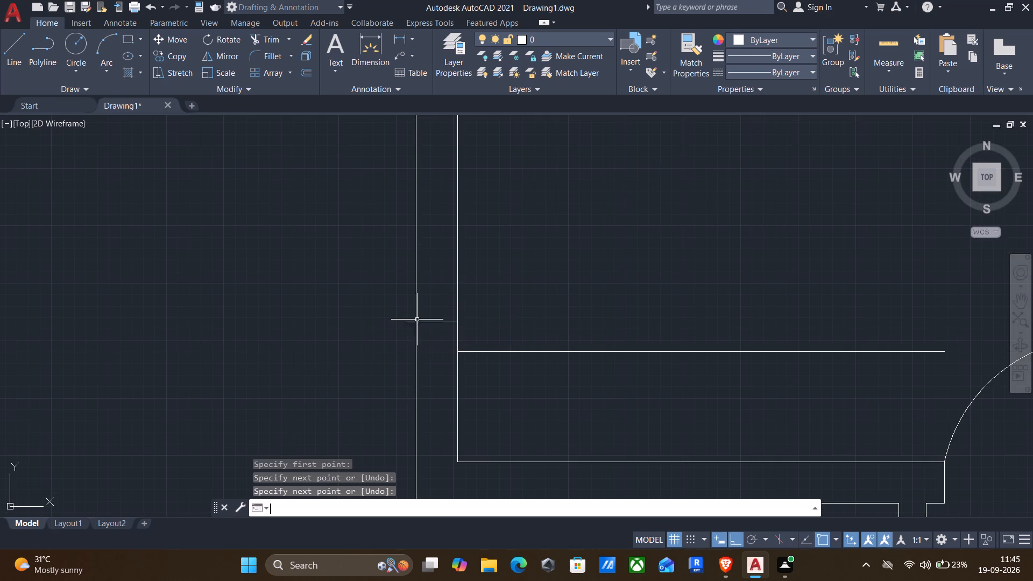
Trim the part of that line projecting beyond the west wall's outer face.
type("tr")
key("Return")
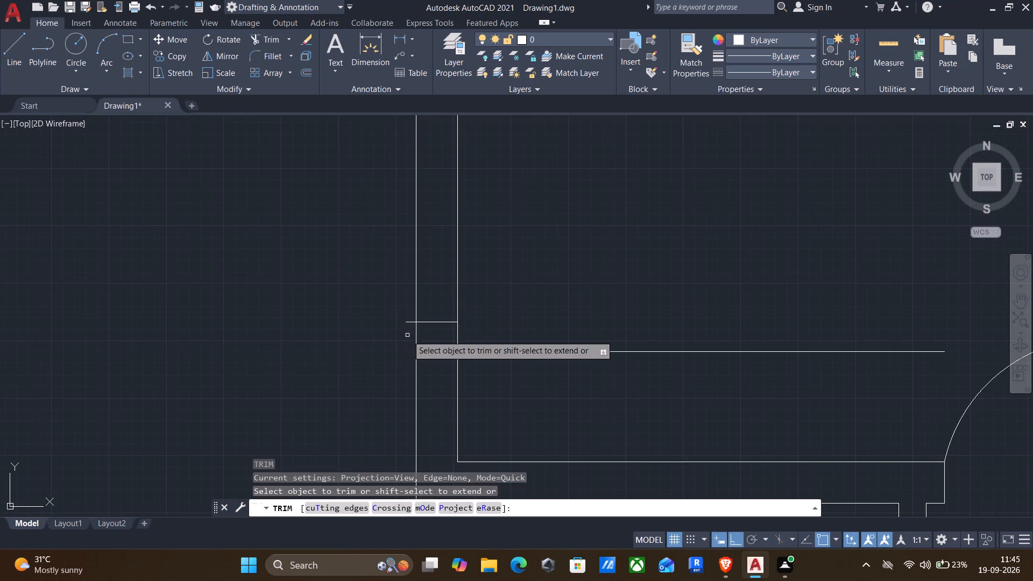
left_click_drag(407, 328, 406, 301)
key("Return")
Offset the line across the northwest room's west wall 4' to the north.
key("o")
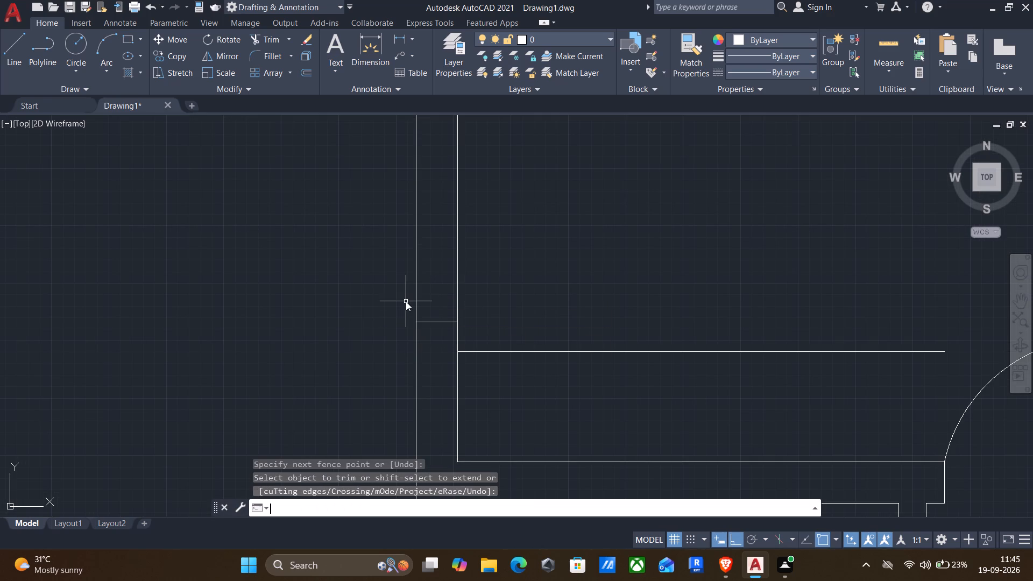
key("Return")
left_click(426, 319)
left_click(442, 309)
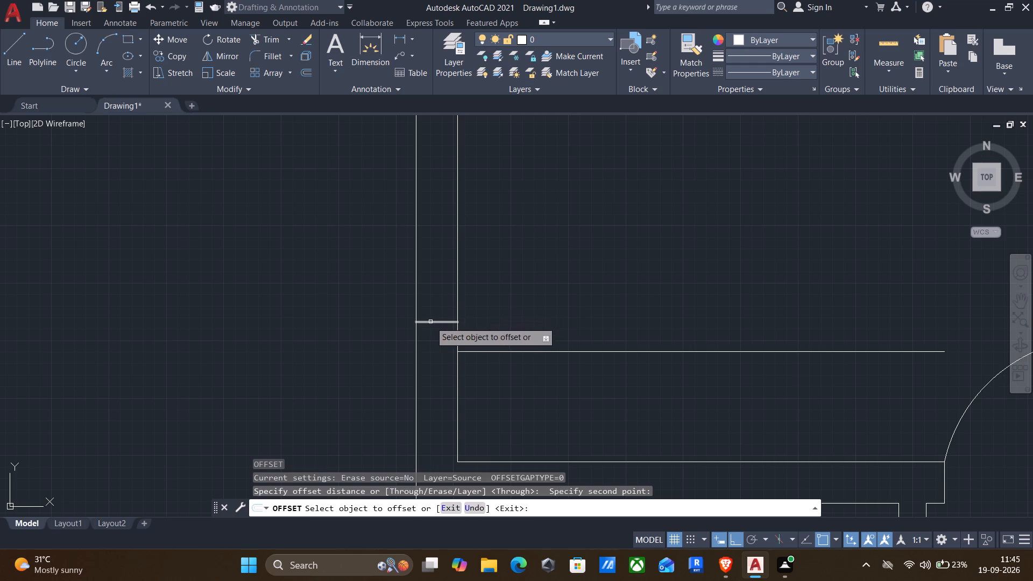
left_click(429, 323)
key("4")
key("apostrophe")
key("Return")
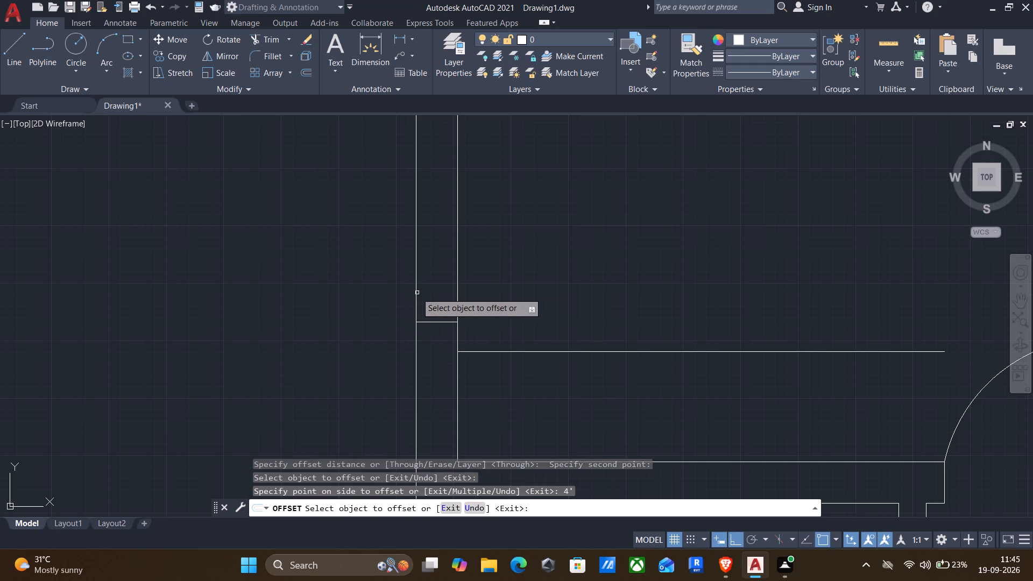
scroll(412, 293, "down", 2)
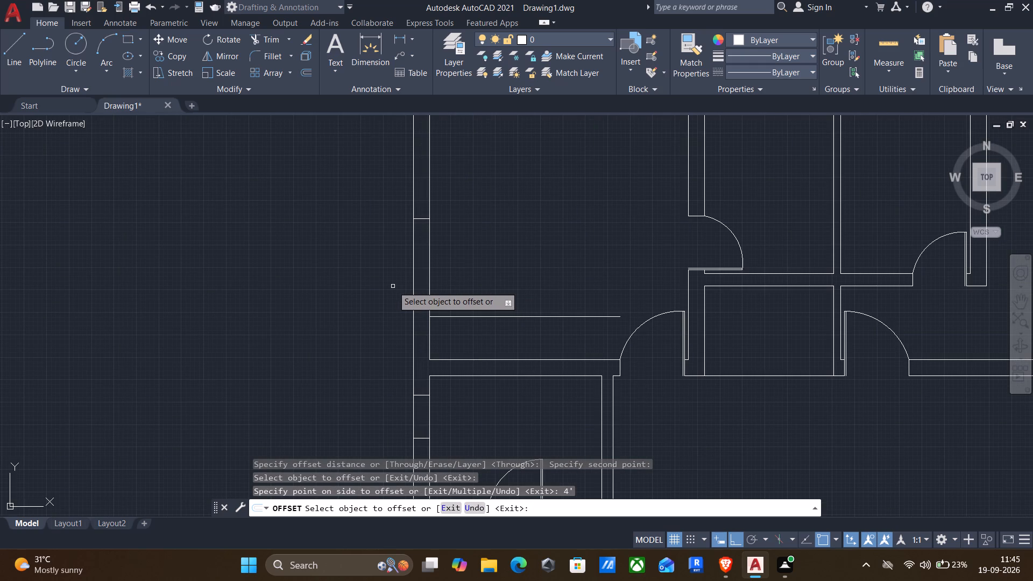
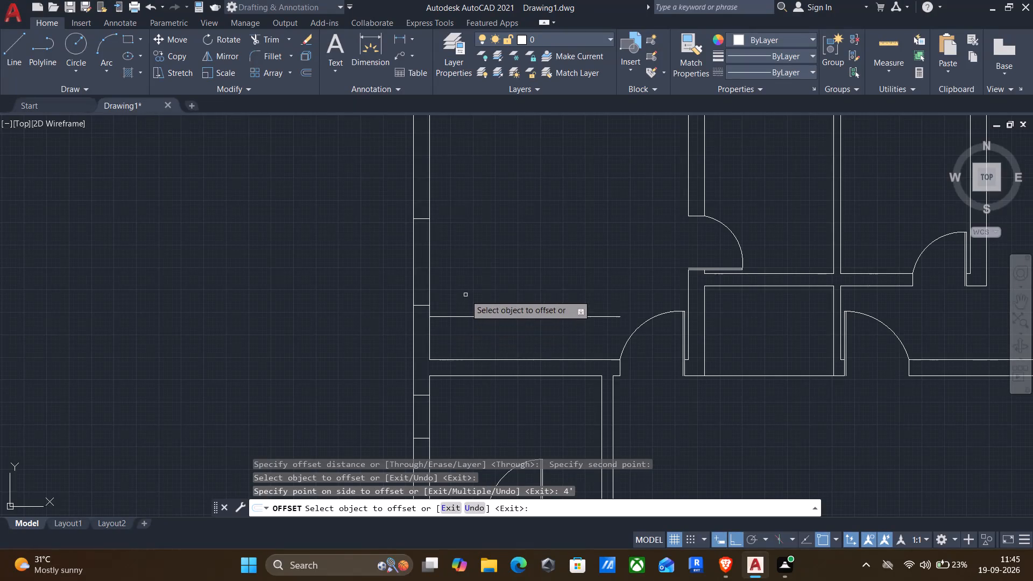
Draw a line across the northwest room's north wall at the midpoint of its inner face.
key("Return")
middle_click_drag(477, 258, 395, 339)
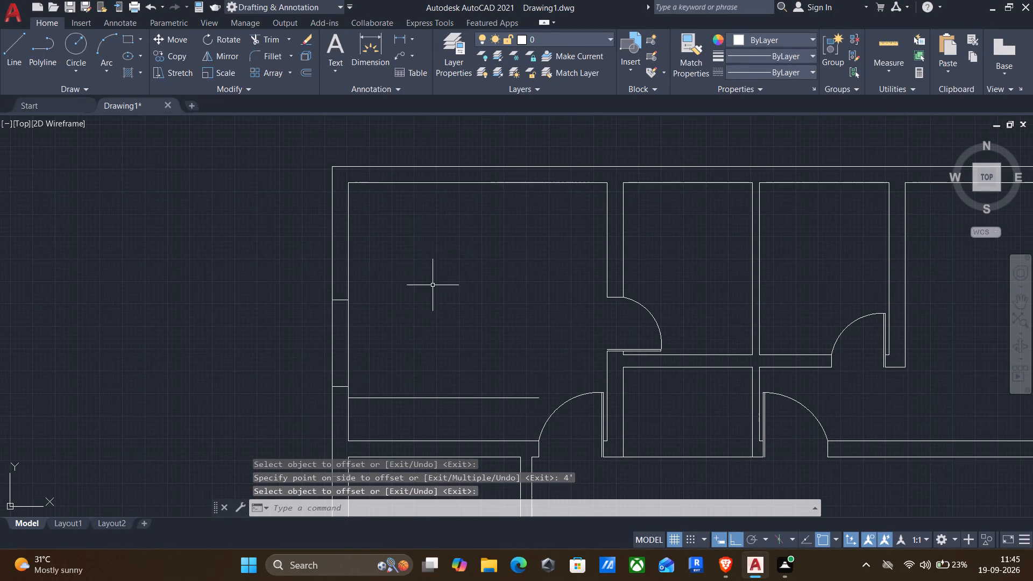
key("l")
key("Return")
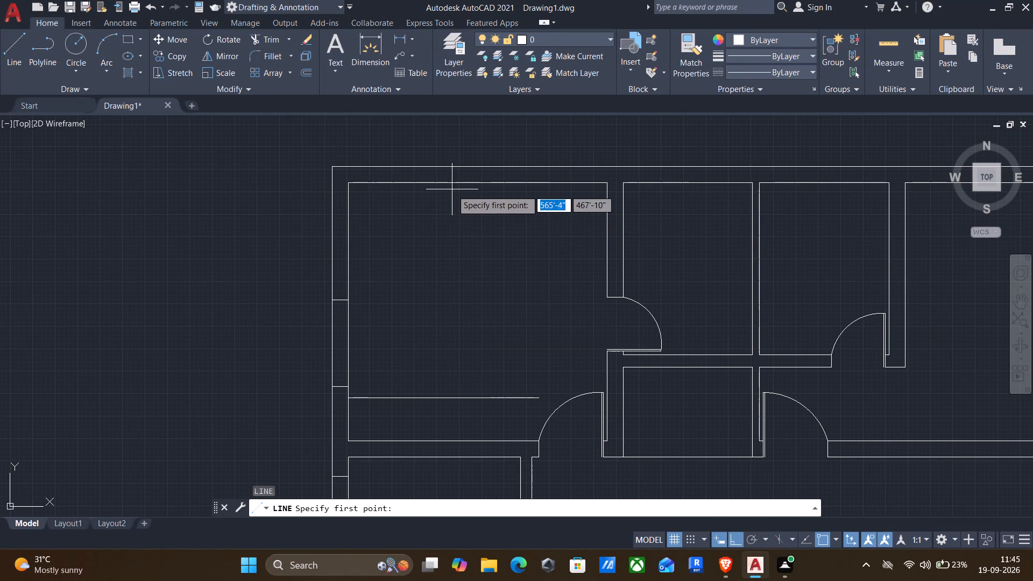
left_click(478, 186)
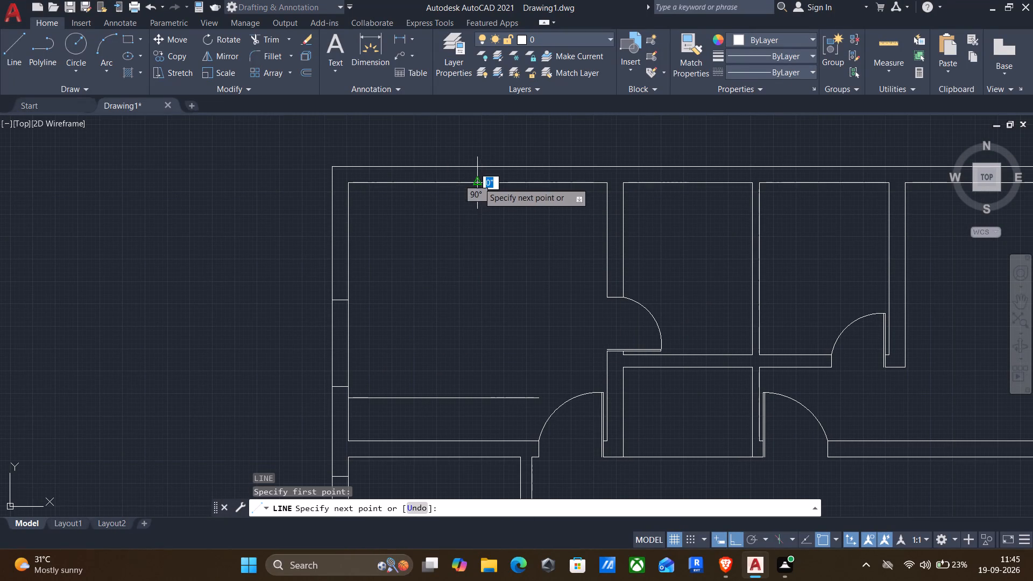
left_click(479, 170)
key("Return")
Offset the line across the northwest room's north wall 4' to the east.
key("o")
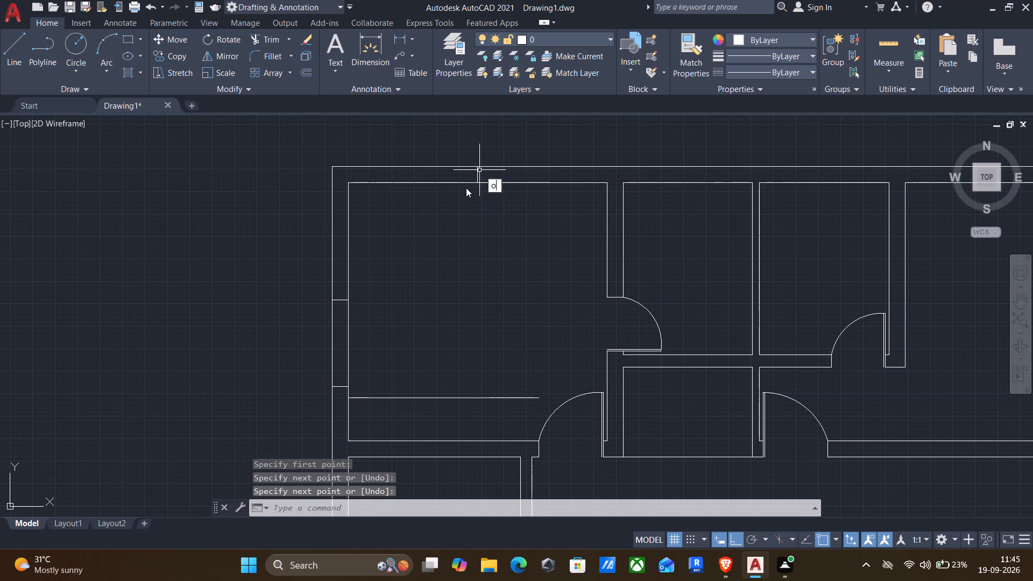
key("Return")
left_click(475, 176)
left_click(485, 174)
left_click(476, 175)
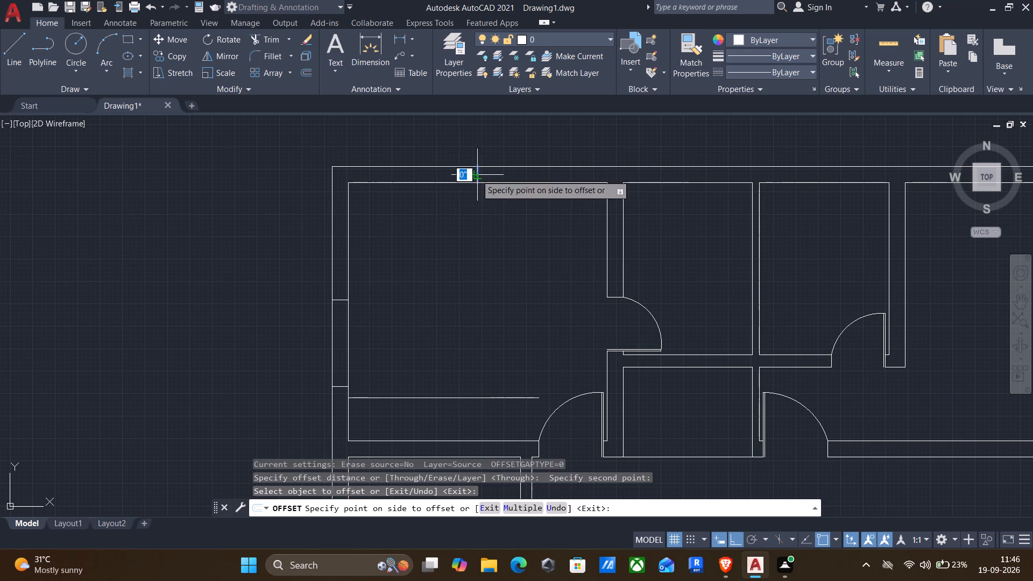
type("4'")
key("Return")
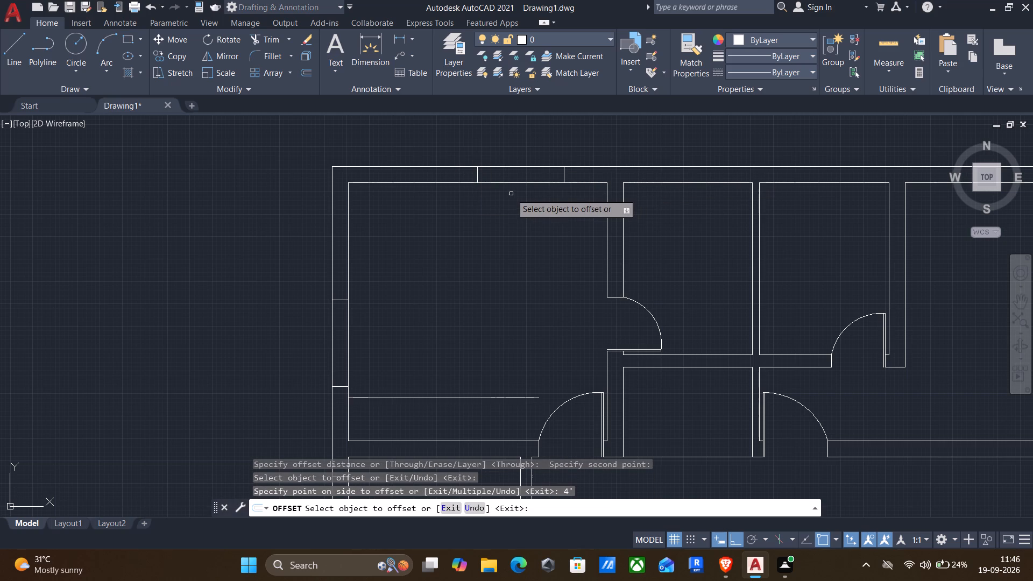
scroll(503, 213, "down", 1)
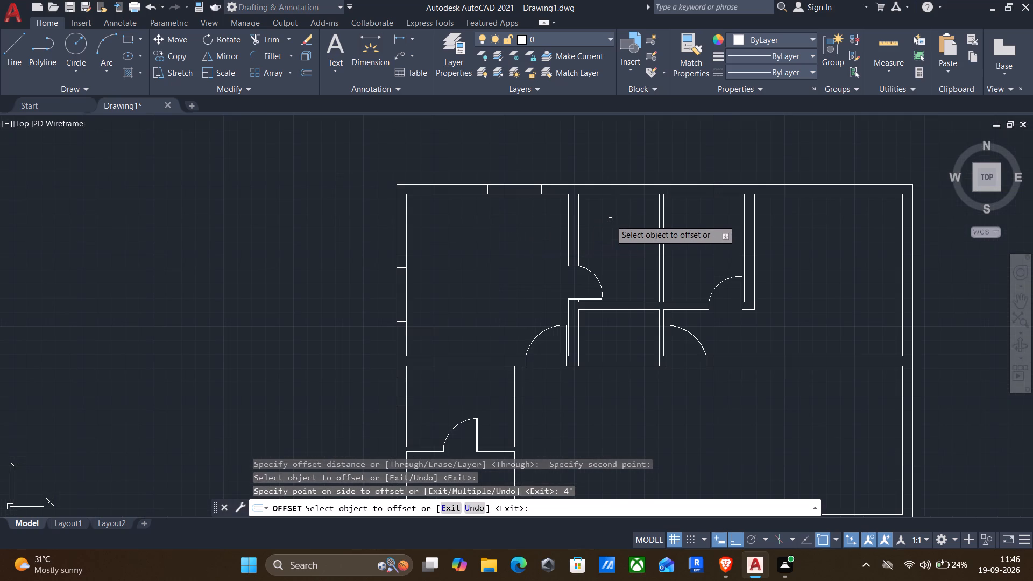
key("Return")
Draw a line across the north wall of the small room just east of the northwest room, at its midpoint.
key("l")
key("Return")
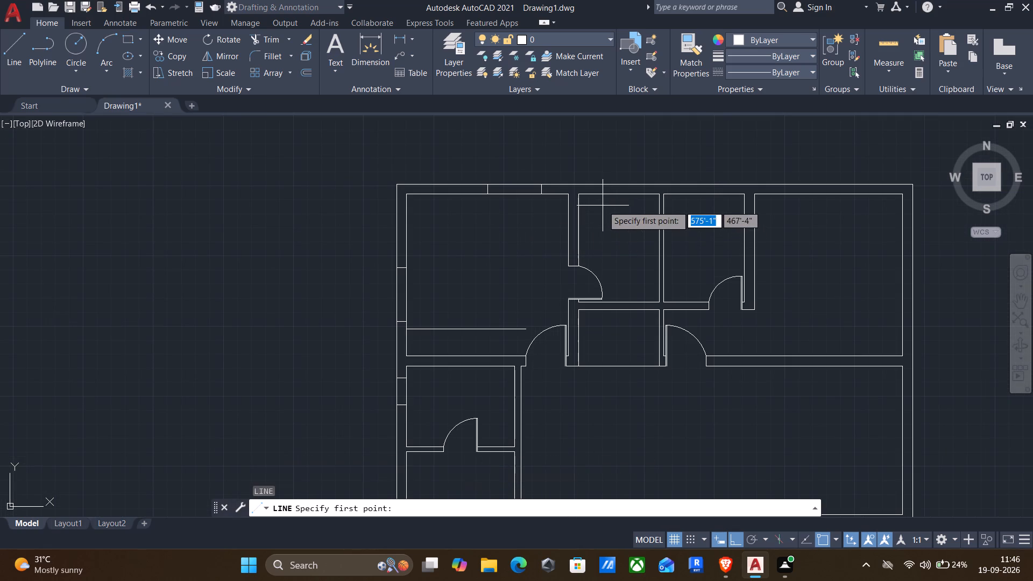
scroll(595, 201, "up", 2)
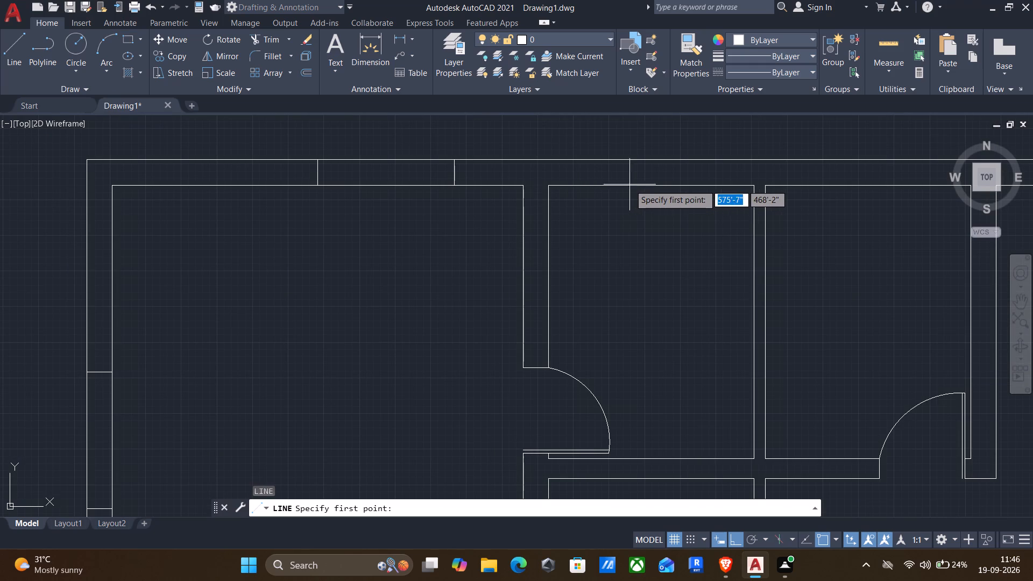
left_click(648, 186)
left_click(653, 160)
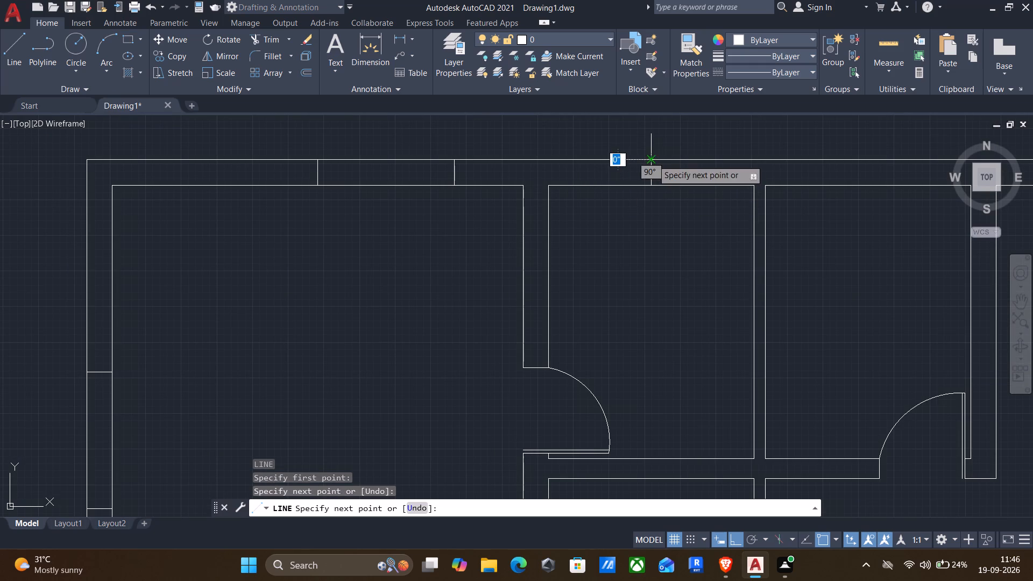
key("Return")
Offset the line across that small room's north wall 2' to the west.
key("o")
key("Return")
left_click_drag(656, 171, 626, 188)
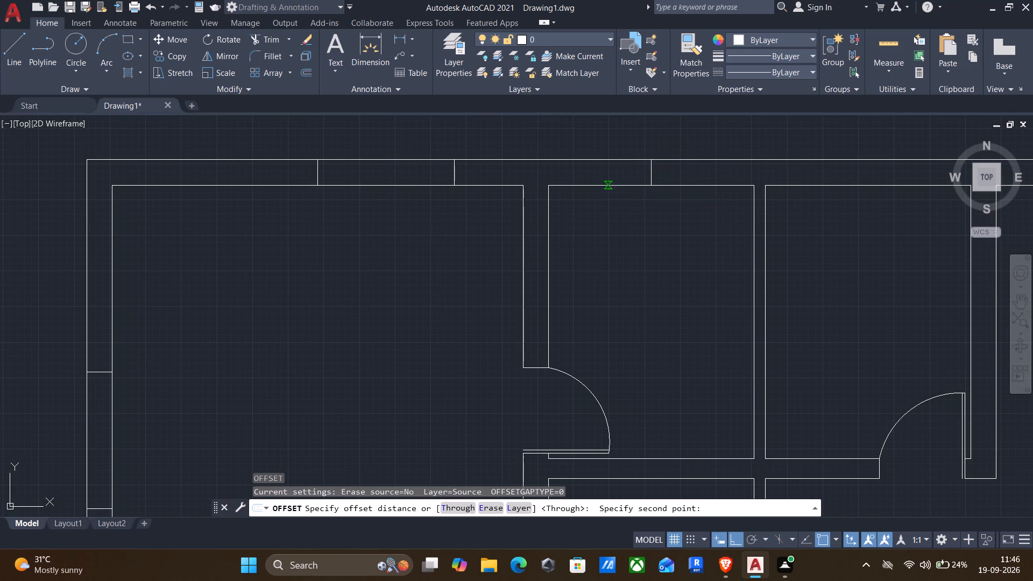
left_click(608, 187)
left_click(653, 171)
type("2'")
key("Return")
scroll(591, 207, "down", 1)
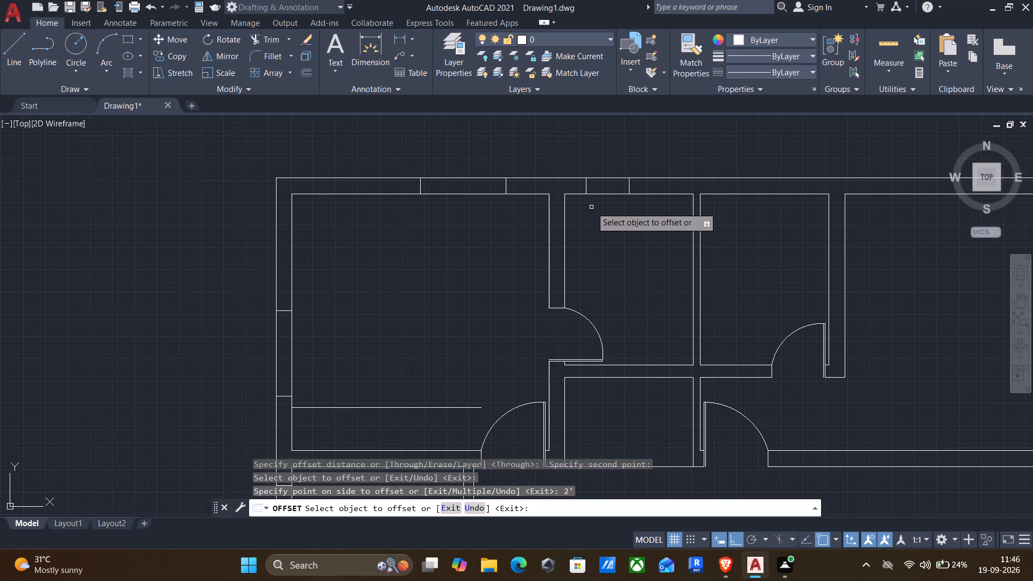
scroll(591, 210, "down", 1)
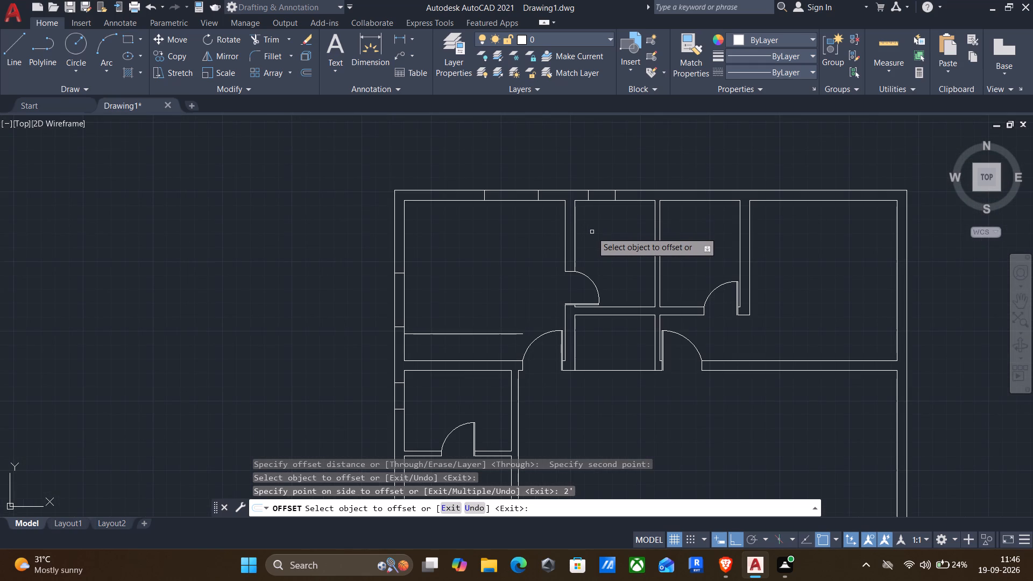
key("Return")
Draw a line across the north wall of the small room just west of the northeast room, at its midpoint.
key("l")
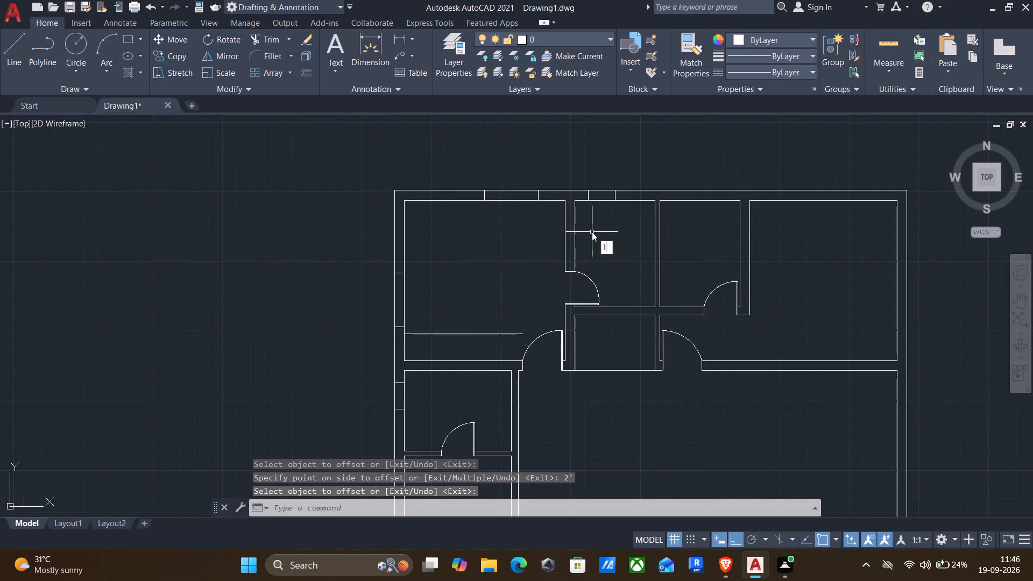
key("Return")
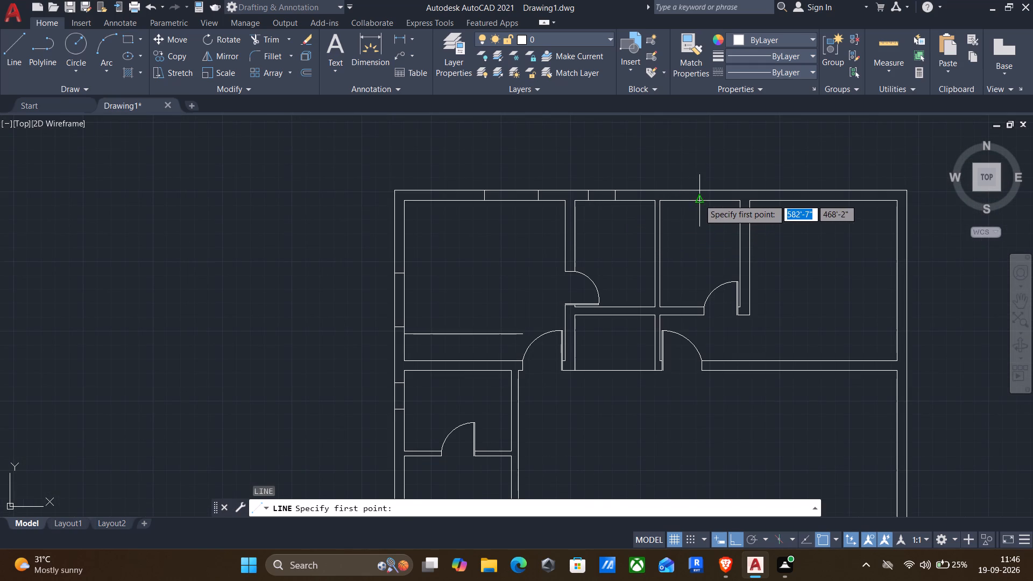
left_click(701, 199)
left_click(697, 187)
key("Return")
Offset the line across that second small room's north wall 2' to the east.
key("o")
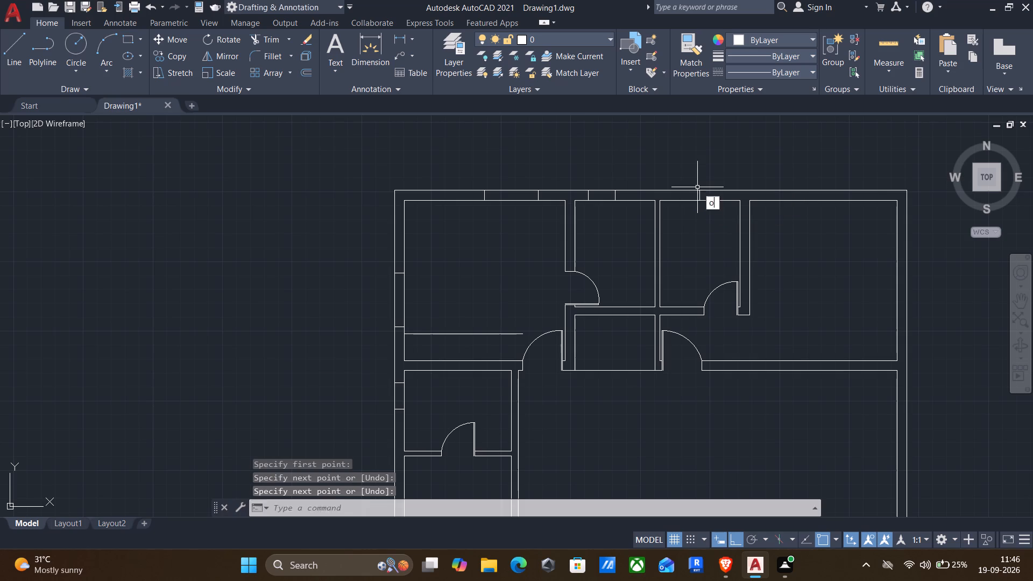
key("Return")
scroll(705, 192, "up", 2)
left_click(683, 203)
left_click(706, 200)
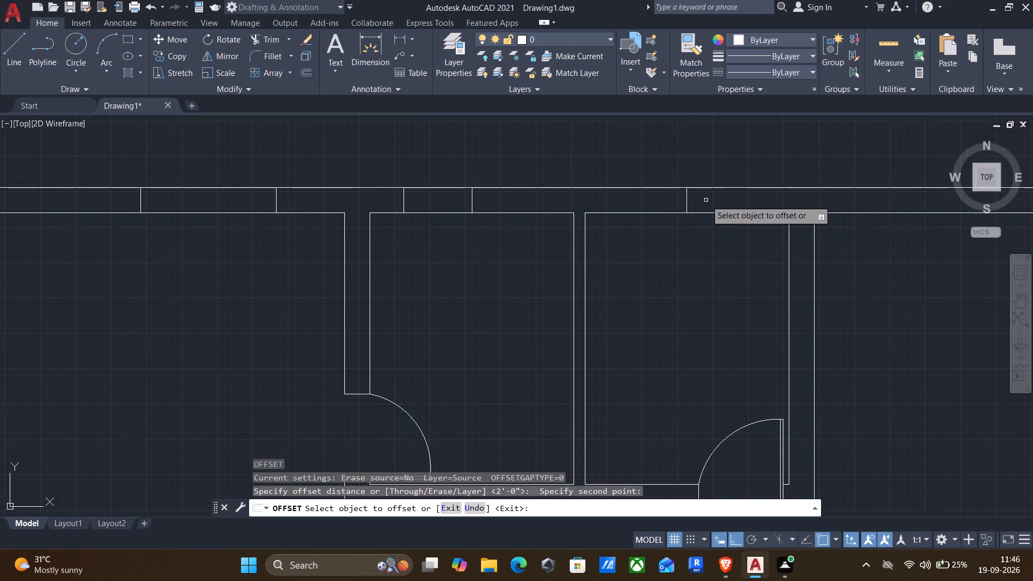
left_click(687, 195)
type("2'")
key("Return")
scroll(755, 222, "down", 2)
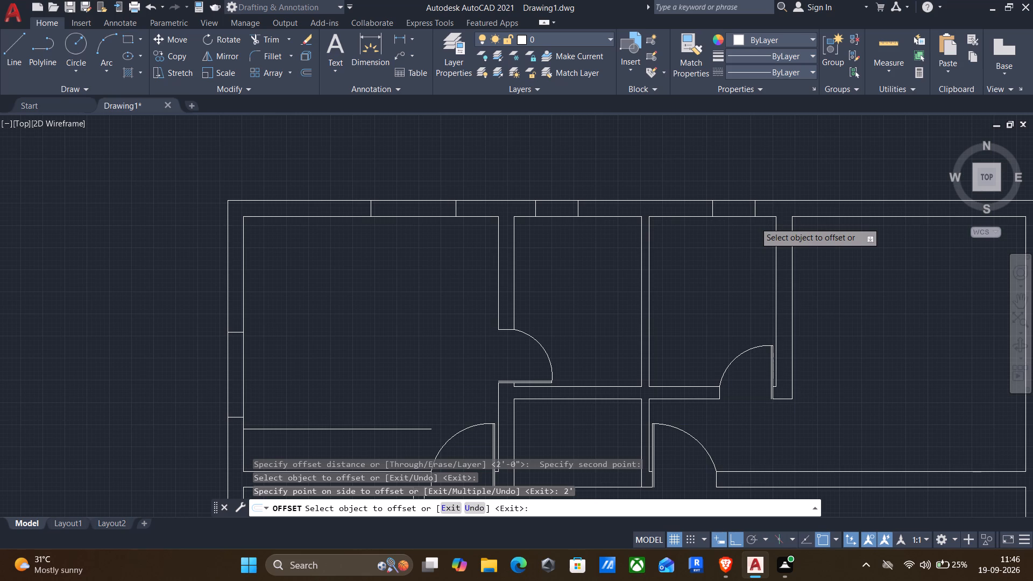
key("Return")
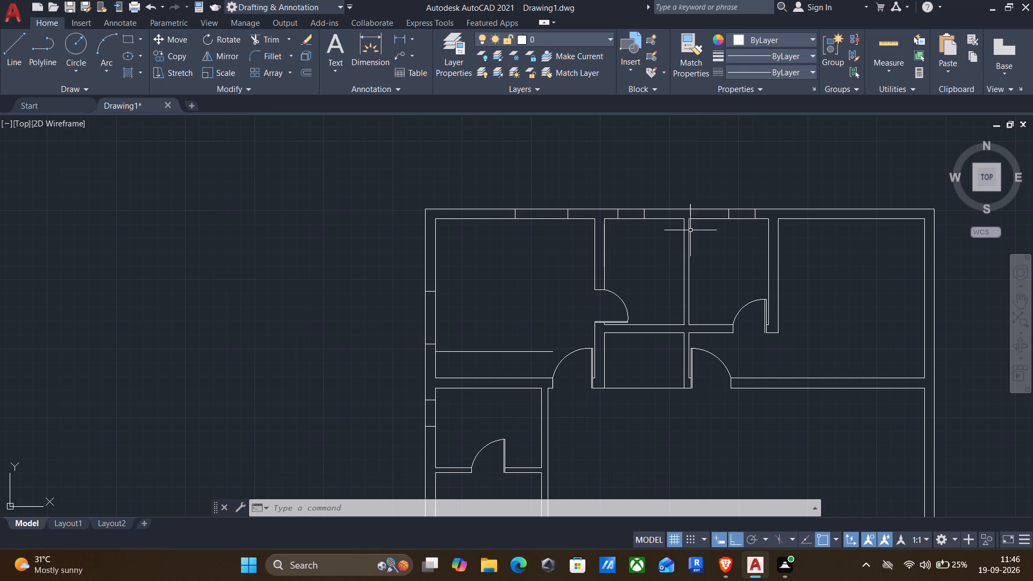
Draw a line across the northeast room's north wall at the midpoint of its inner face.
middle_click_drag(798, 244, 581, 268)
key("l")
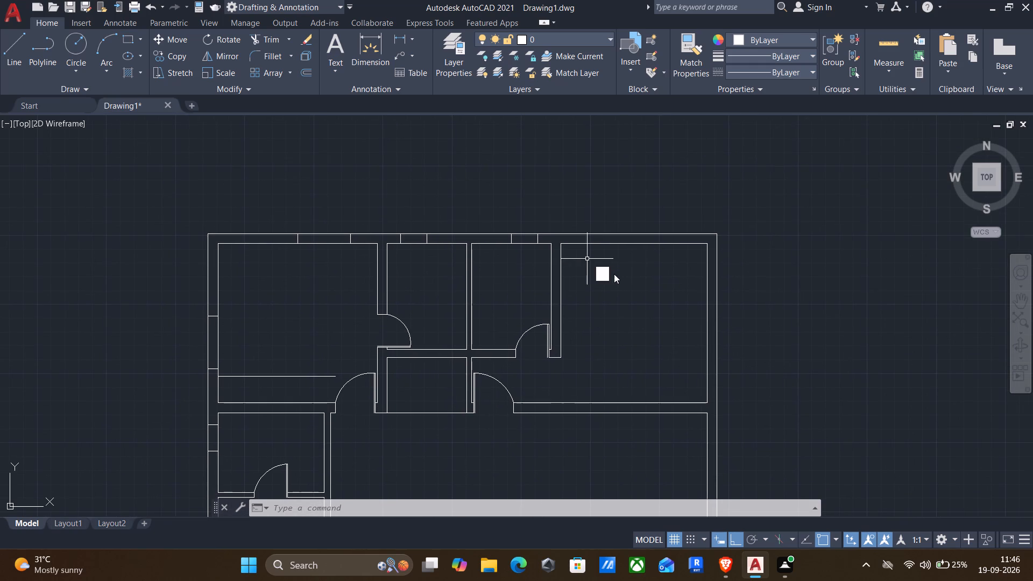
key("Return")
left_click(634, 242)
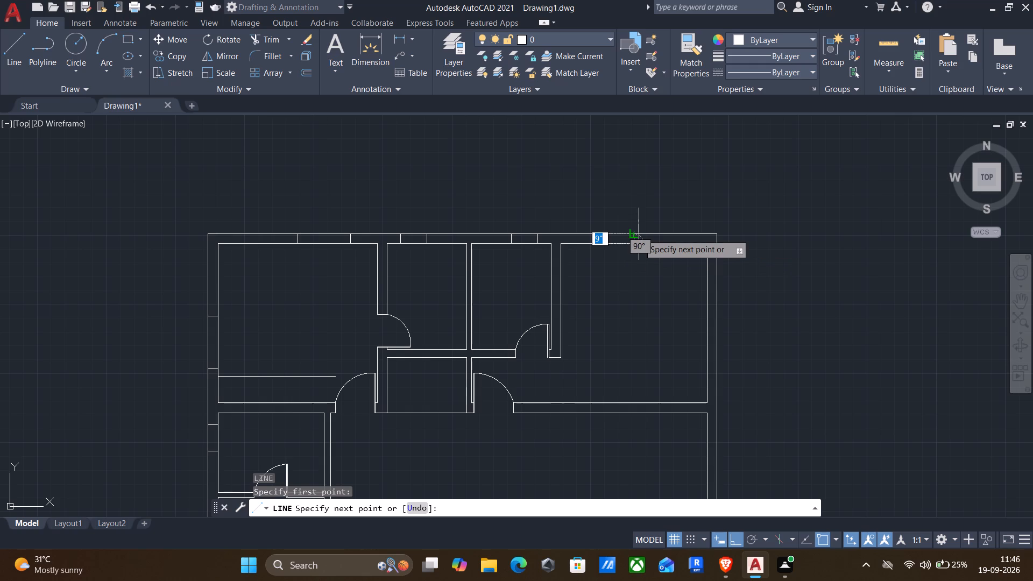
left_click(638, 234)
key("Return")
Offset the centre line across the northeast room's north wall 2'6" to the east and to the west.
key("o")
key("Return")
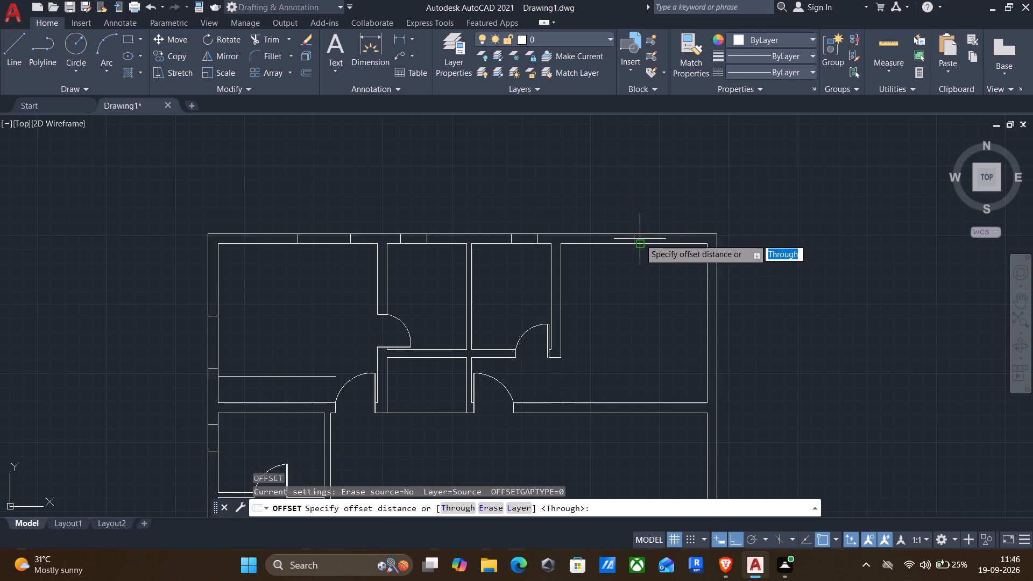
left_click(637, 239)
left_click(650, 239)
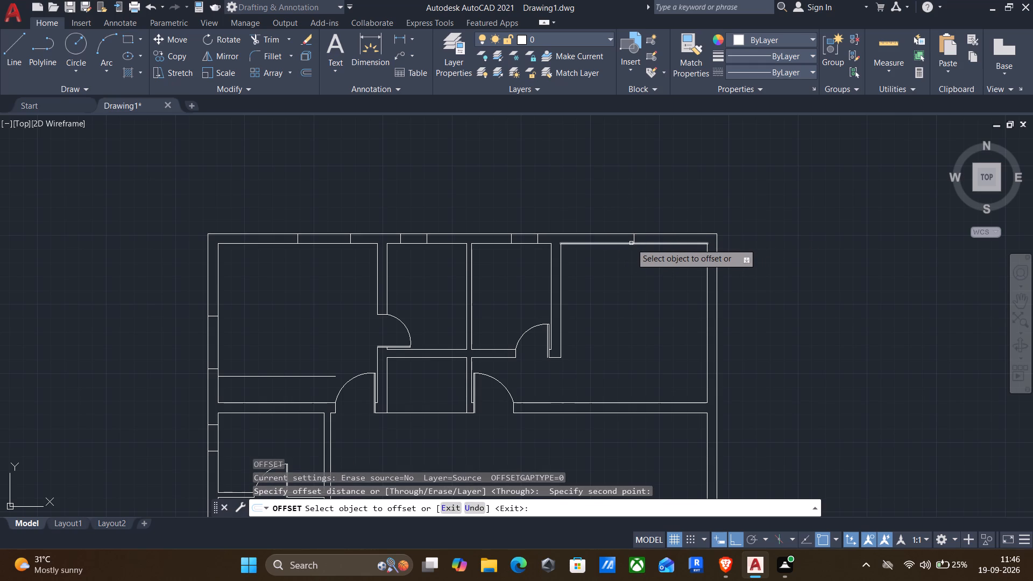
left_click(634, 239)
key("5")
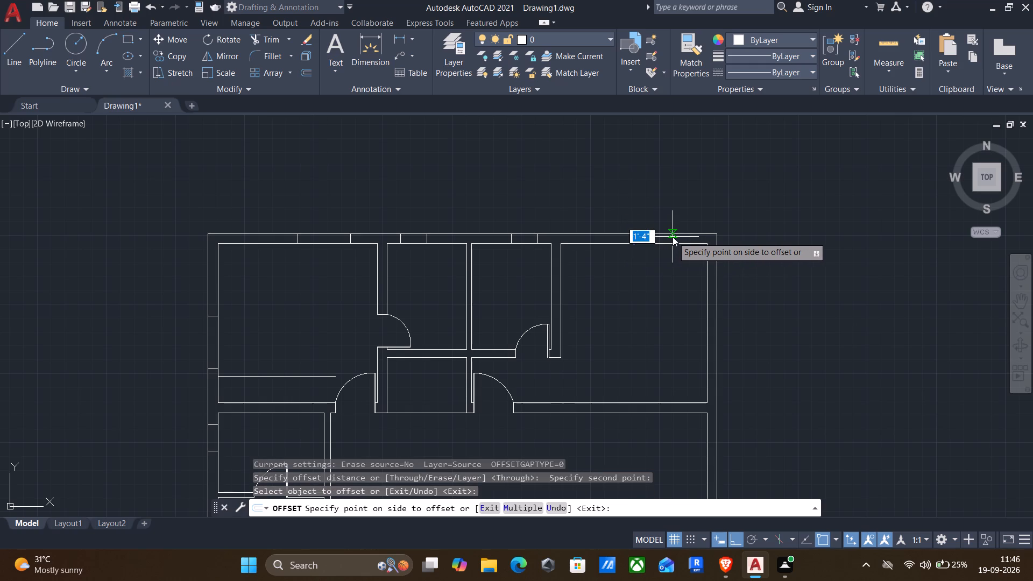
key("BackSpace")
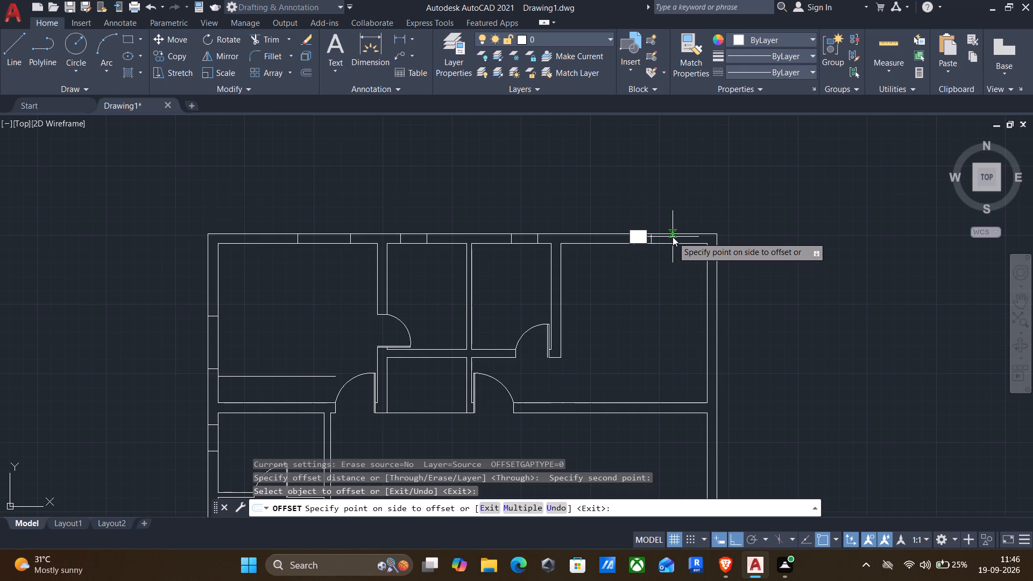
type("2'6\"")
key("Return")
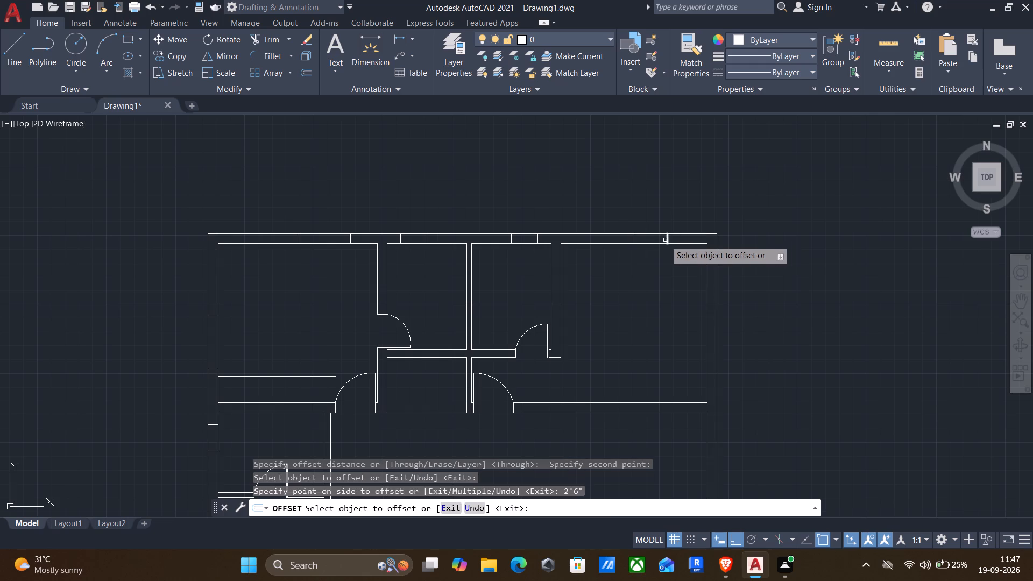
scroll(644, 240, "up", 2)
left_click(615, 239)
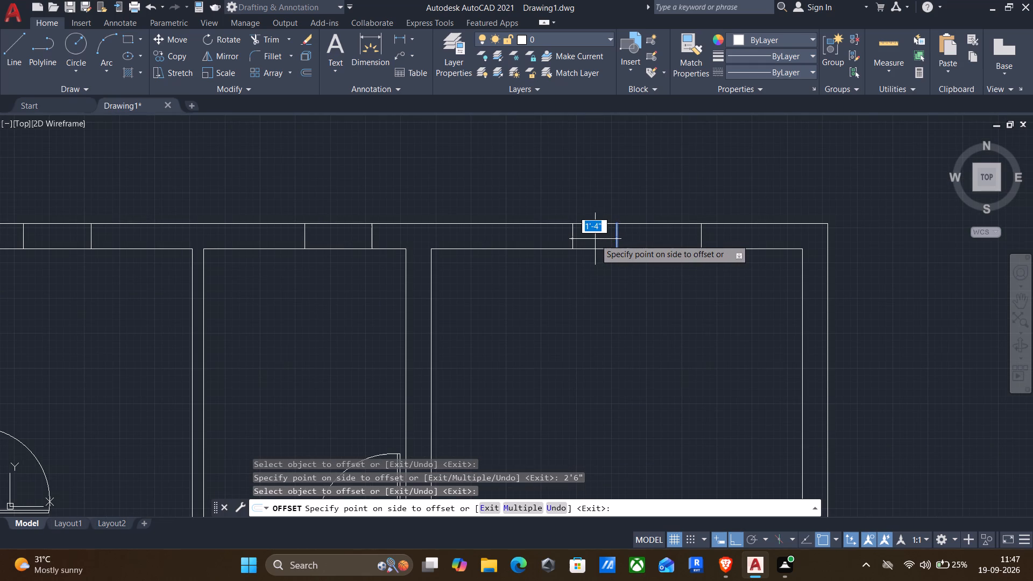
type("2'6\"")
key("Return")
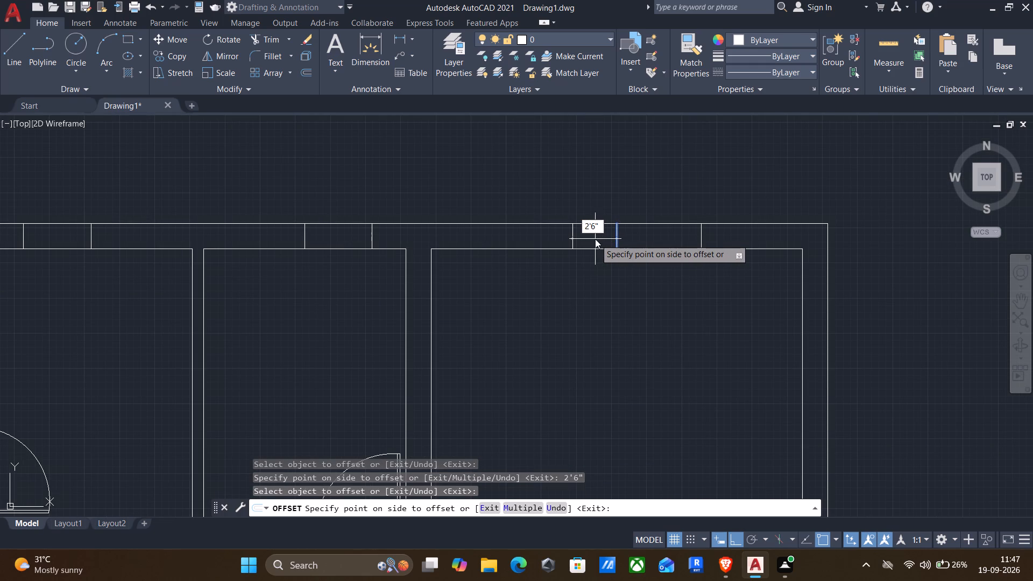
key("Escape")
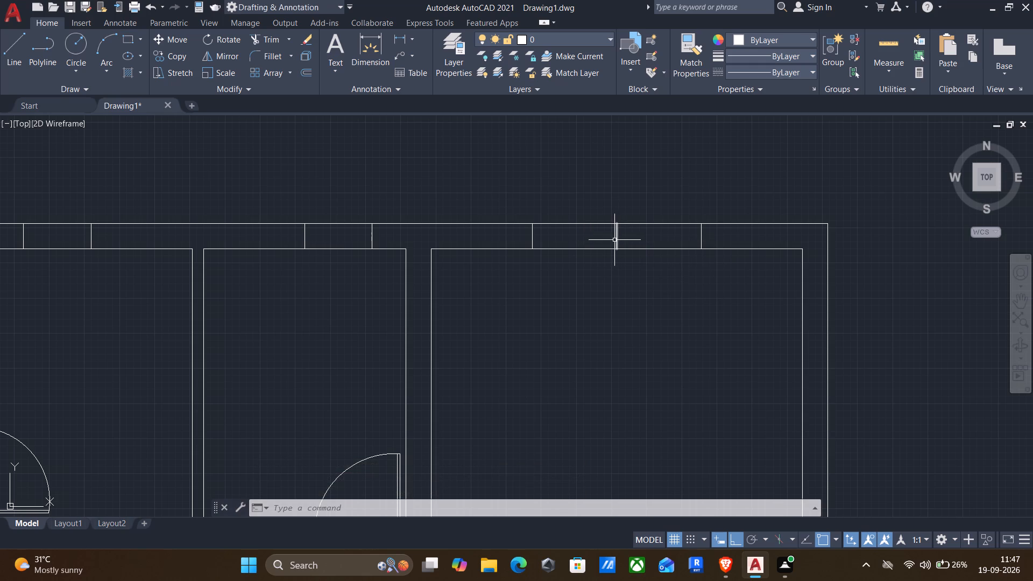
Offset the northeast room window's centre line 1'3" to the west.
key("o")
key("Return")
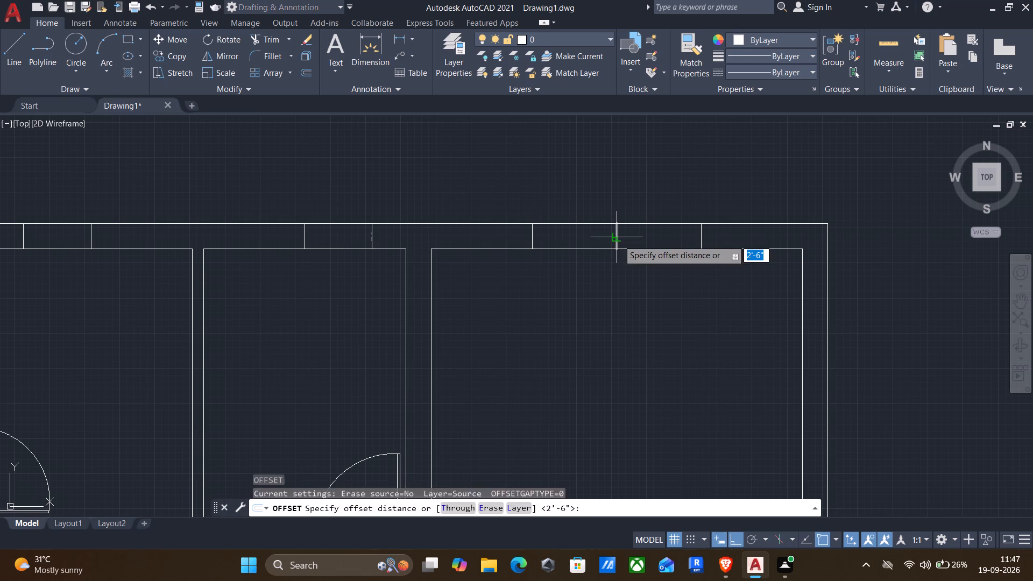
left_click(618, 240)
left_click_drag(607, 243, 619, 239)
left_click(618, 238)
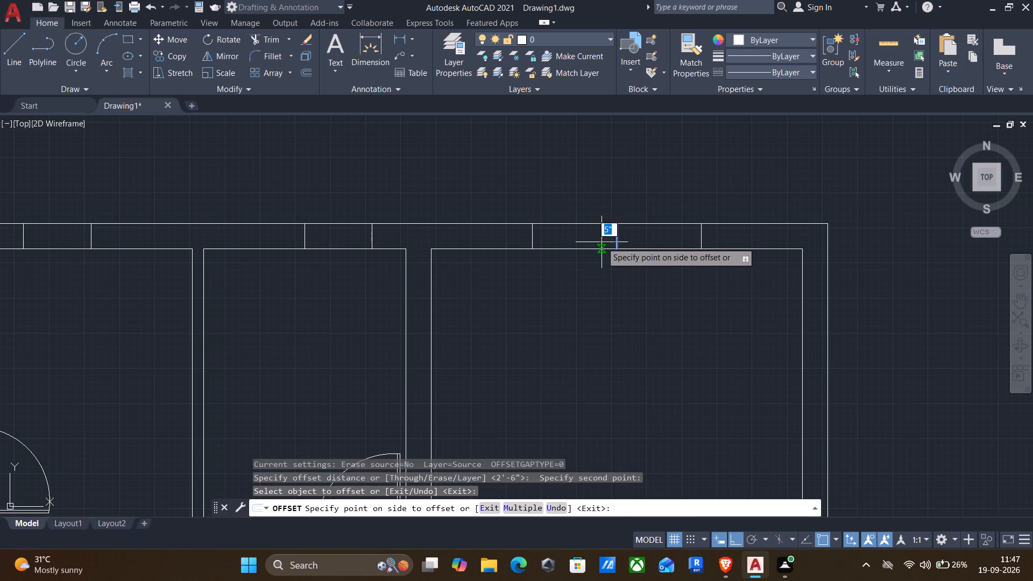
type("1'3\"")
key("Return")
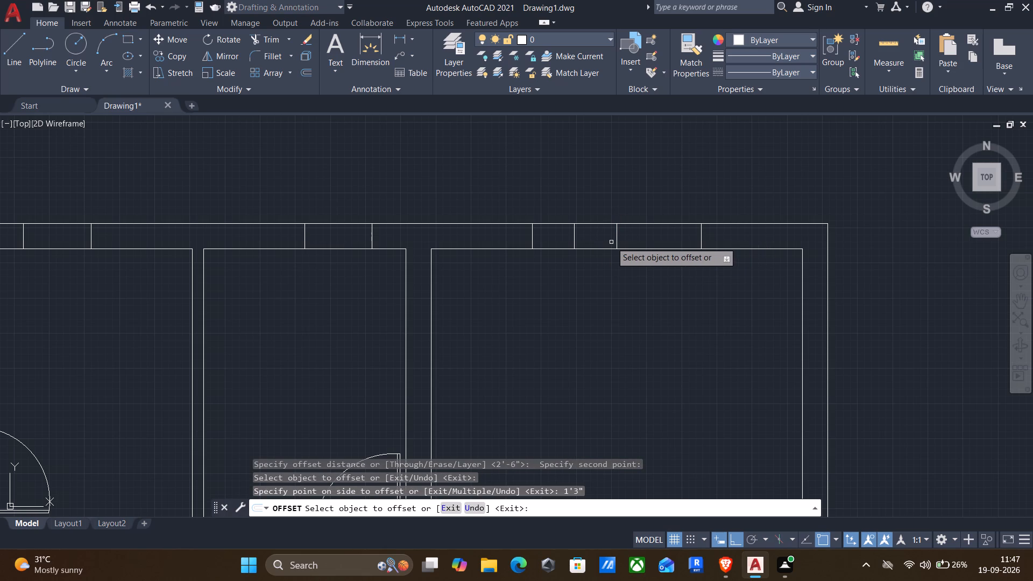
Offset the northeast room window's centre line 1' to the west and 1' to the east.
left_click(618, 239)
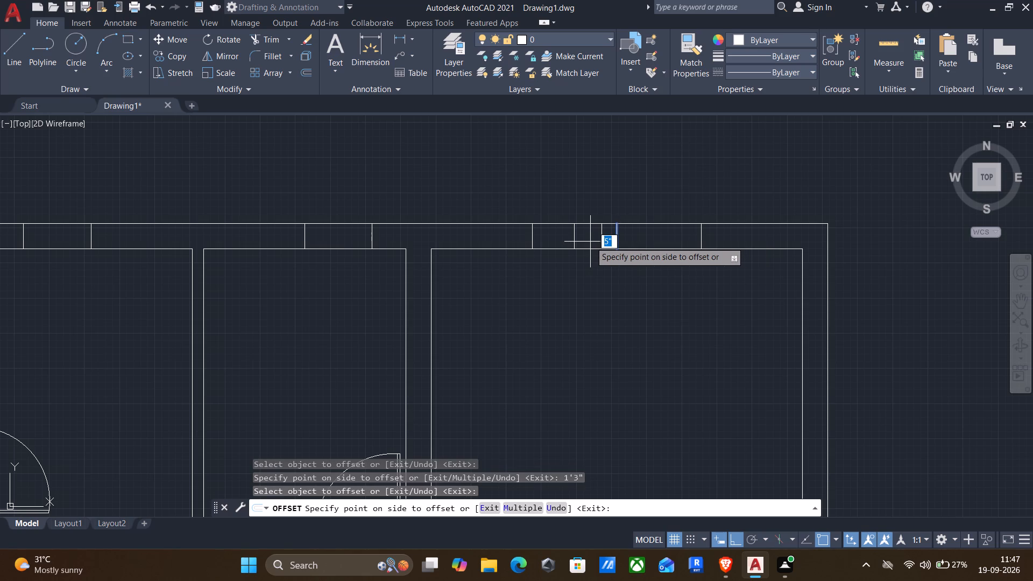
type("1'")
key("Return")
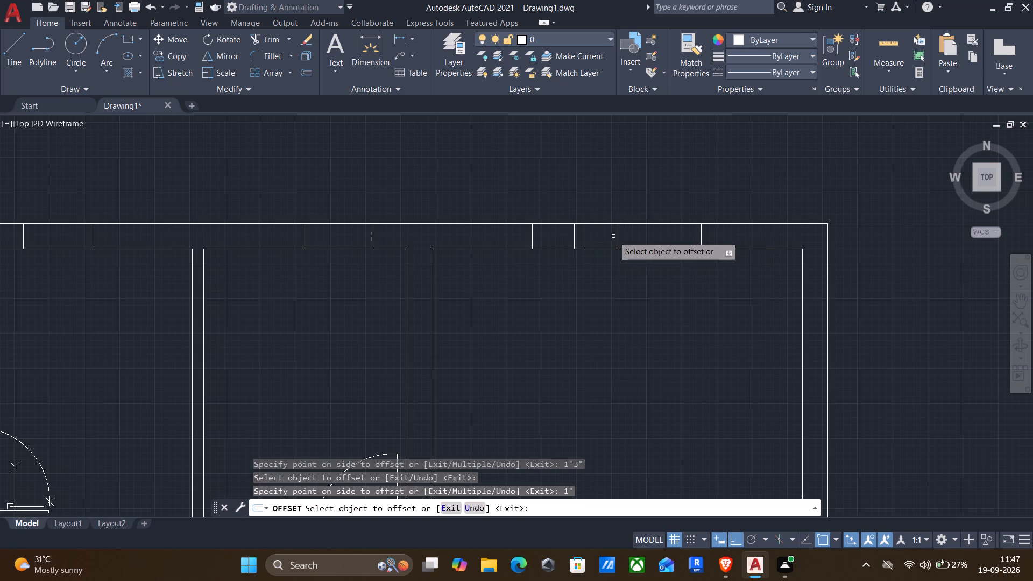
left_click(617, 236)
type("1'")
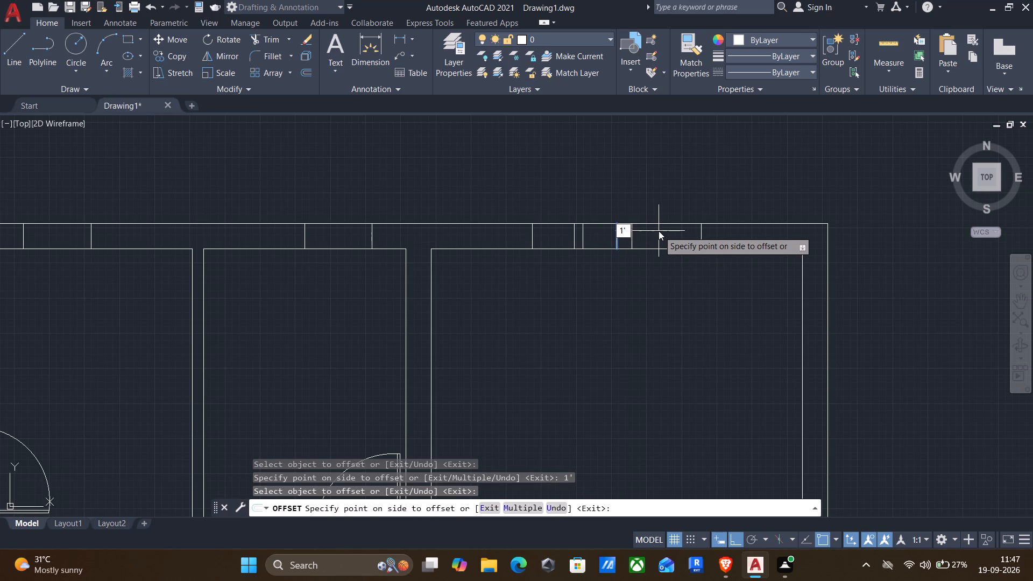
key("Return")
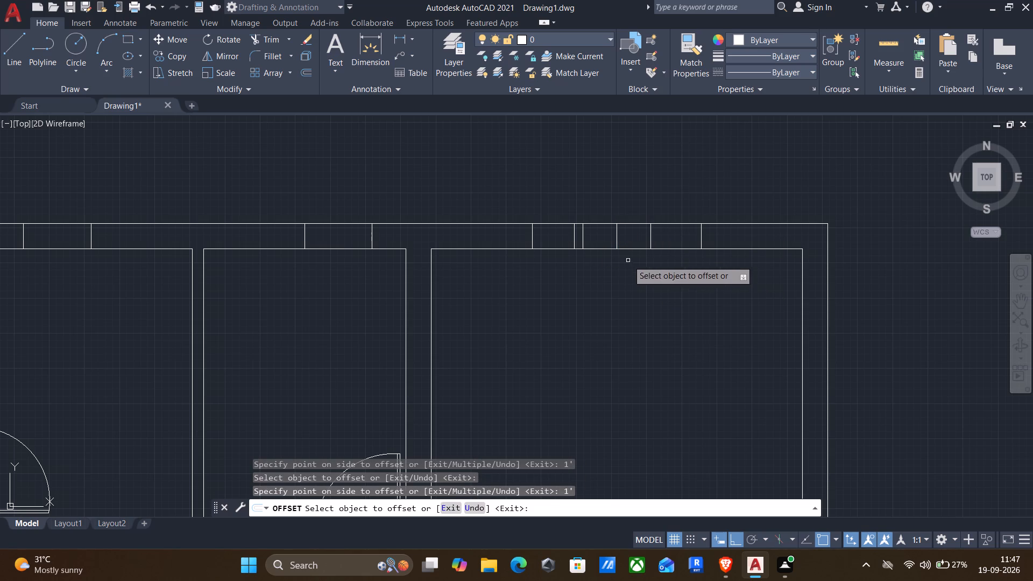
key("Escape")
Delete the northeast room window's centre line and the division line 1'3" west of it.
left_click(575, 242)
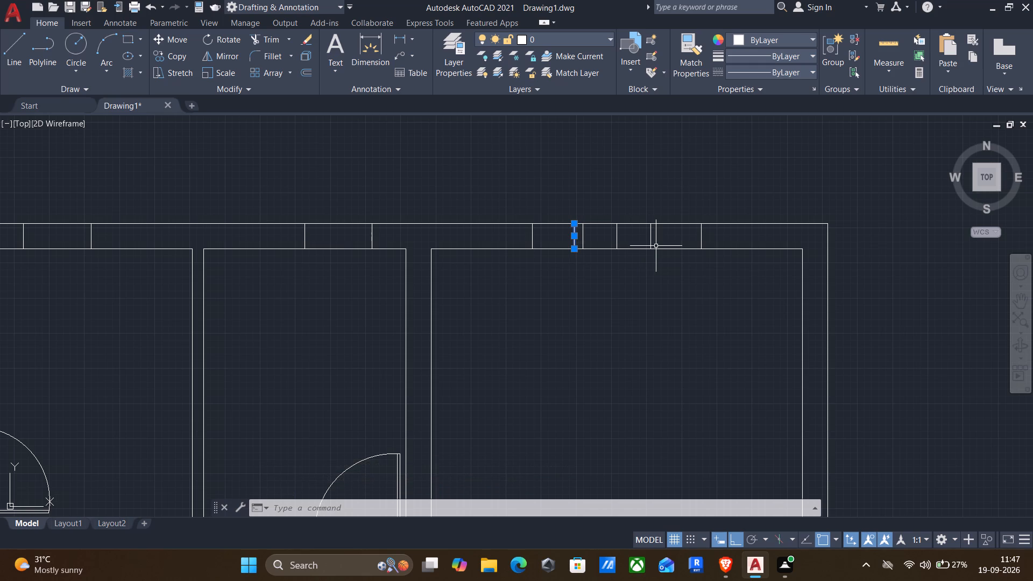
key("Delete")
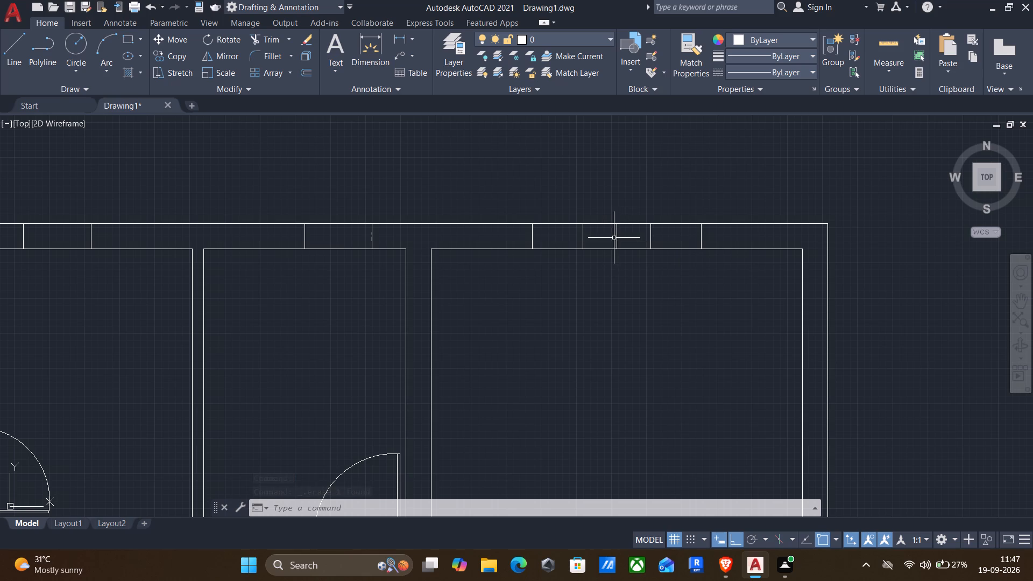
left_click(618, 236)
key("Delete")
Offset the inner face of the northeast room's east wall 2' into the room.
scroll(628, 248, "down", 1)
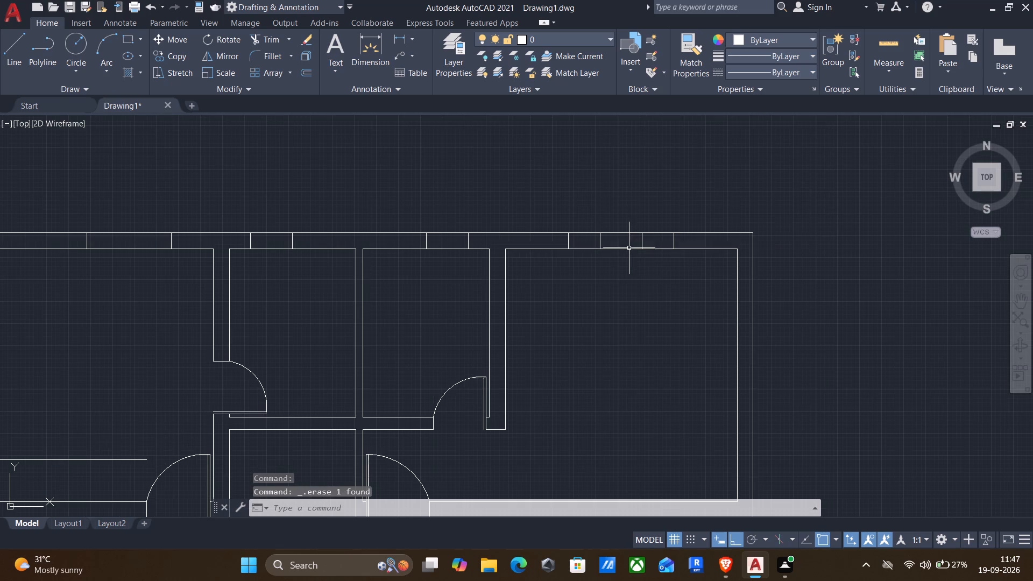
scroll(639, 287, "down", 2)
middle_click_drag(663, 366, 653, 277)
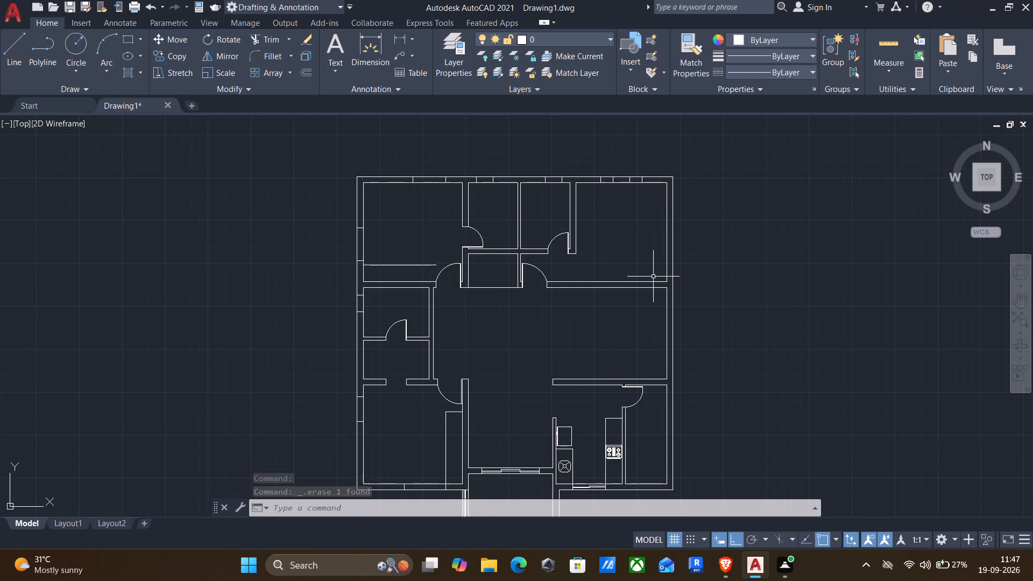
key("p")
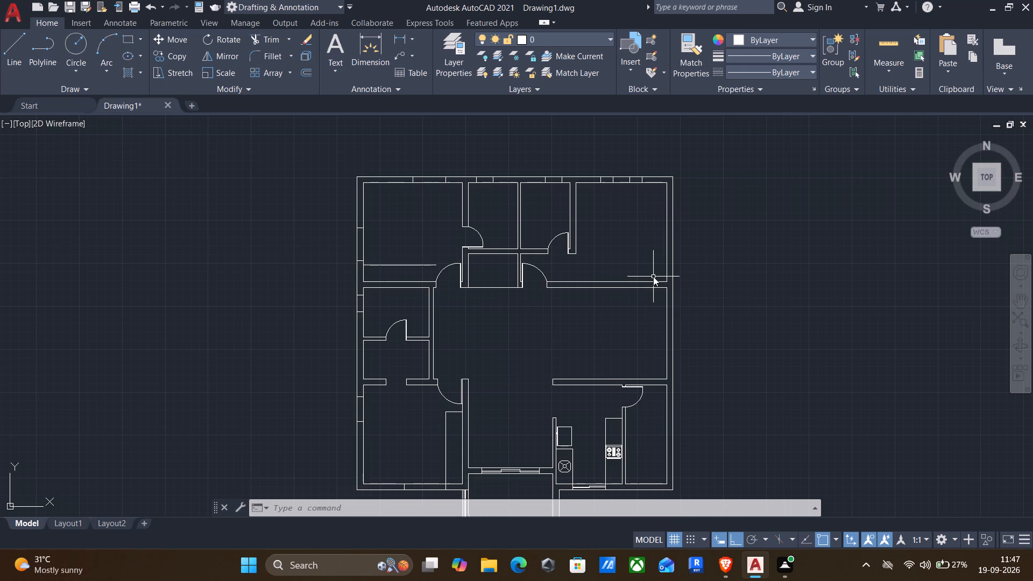
key("BackSpace")
key("BackSpace")
key("o")
key("Return")
left_click(661, 250)
left_click(642, 255)
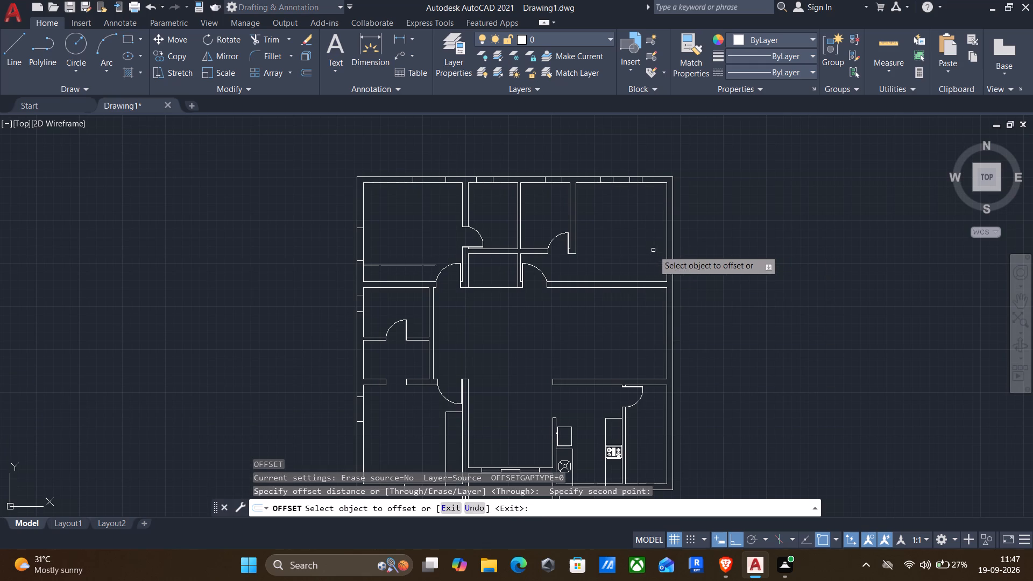
left_click(667, 242)
key("2")
key("apostrophe")
key("Return")
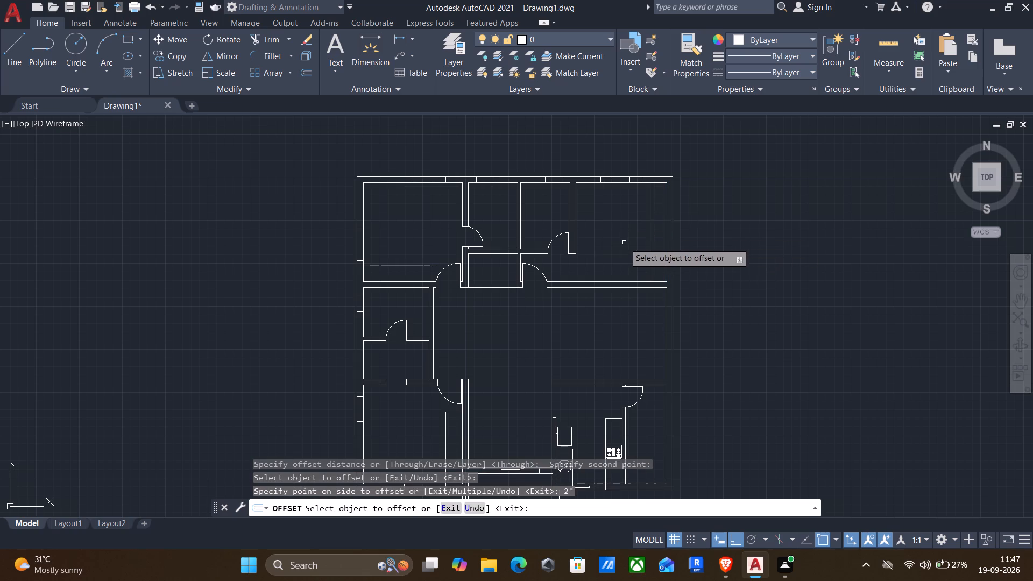
Offset the inner face of the northeast room's south wall 2' into the room.
left_click(610, 279)
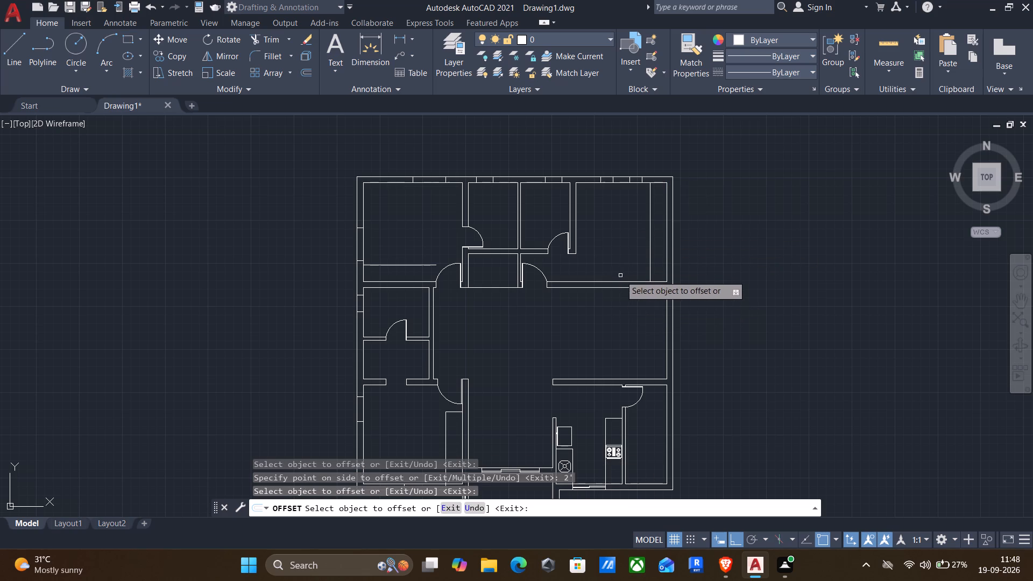
left_click(609, 281)
type("2'")
key("Return")
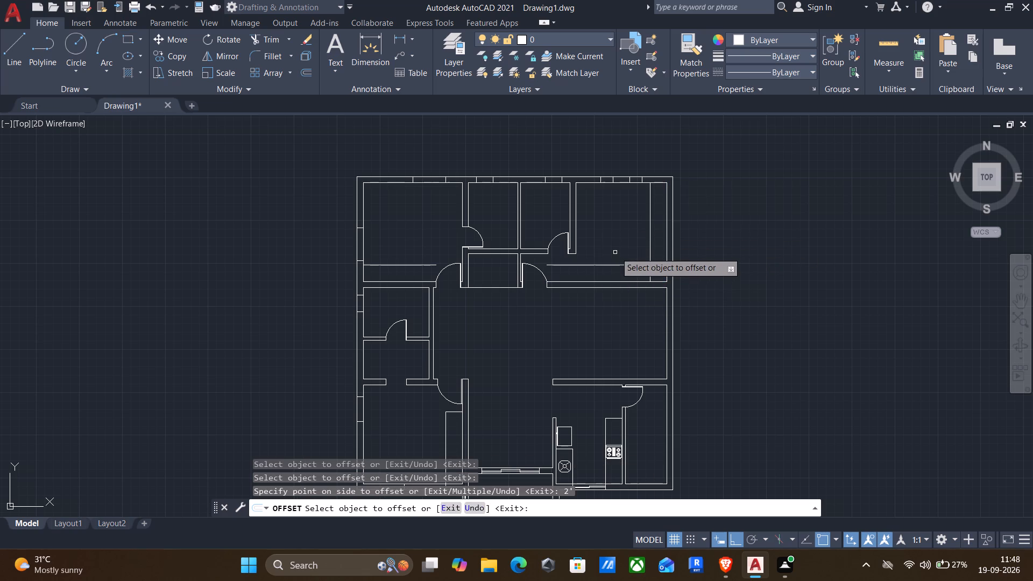
key("Return")
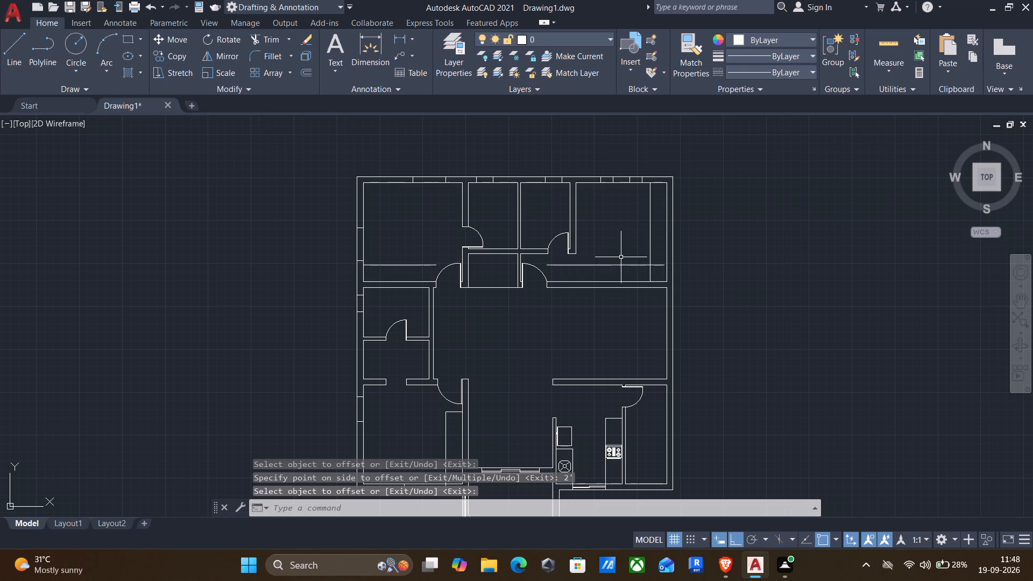
Draw a line from the midpoint of the northeast room's south wall inner face north to the 2' offset line.
key("l")
key("Return")
scroll(600, 284, "up", 2)
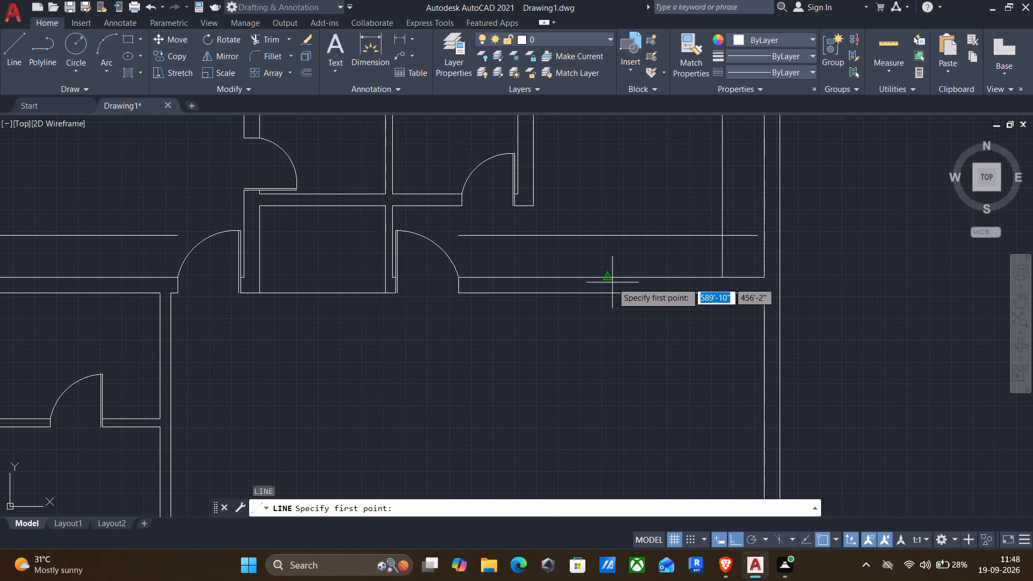
left_click(611, 277)
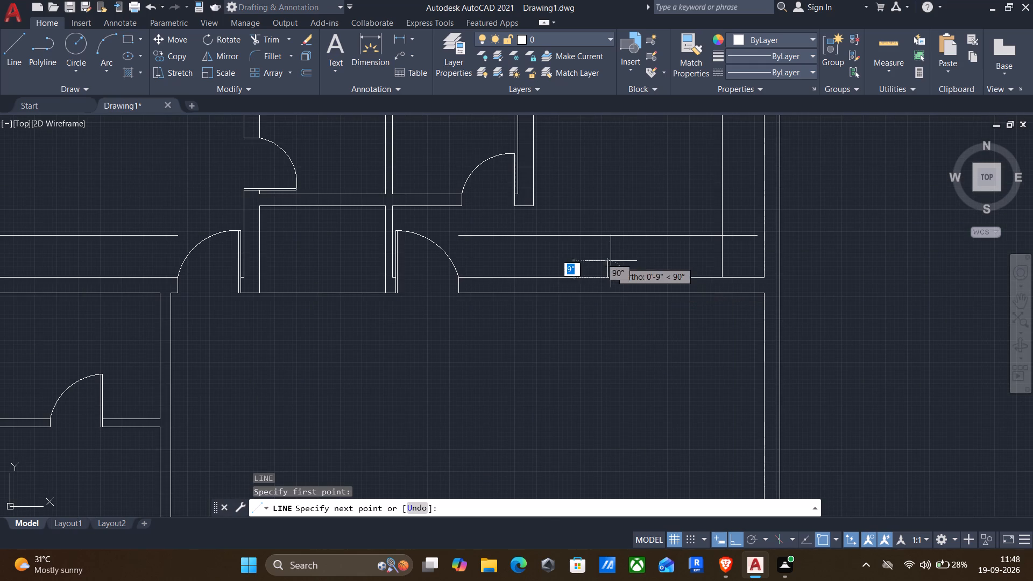
left_click(605, 237)
key("Return")
Trim the northeast room's offset lines to an L-shaped built-in front ending at the closing line on the south wall.
type("tr")
key("Return")
scroll(732, 247, "up", 2)
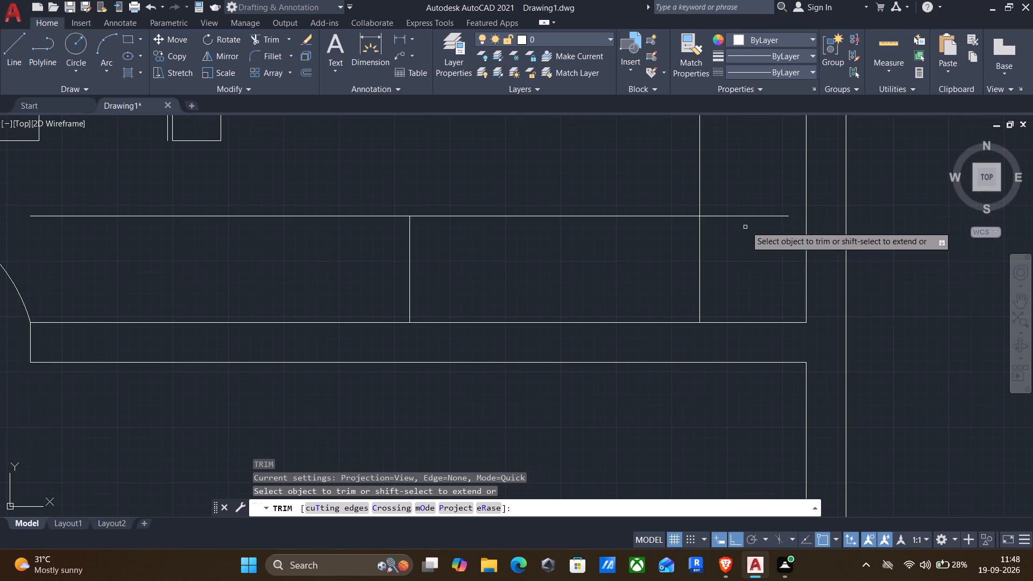
left_click_drag(738, 188, 651, 268)
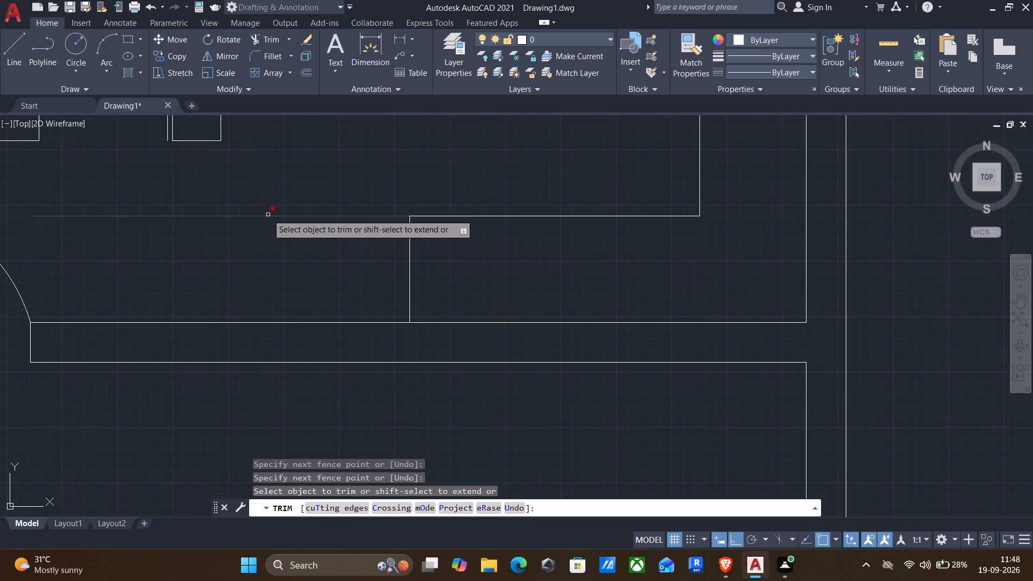
left_click_drag(266, 213, 269, 240)
scroll(269, 240, "down", 4)
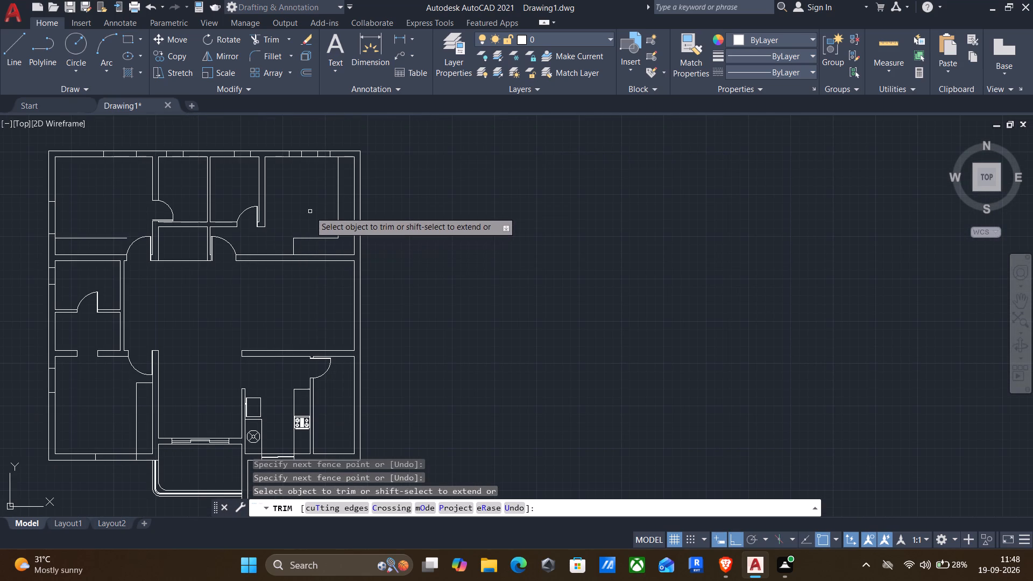
middle_click_drag(310, 211, 572, 174)
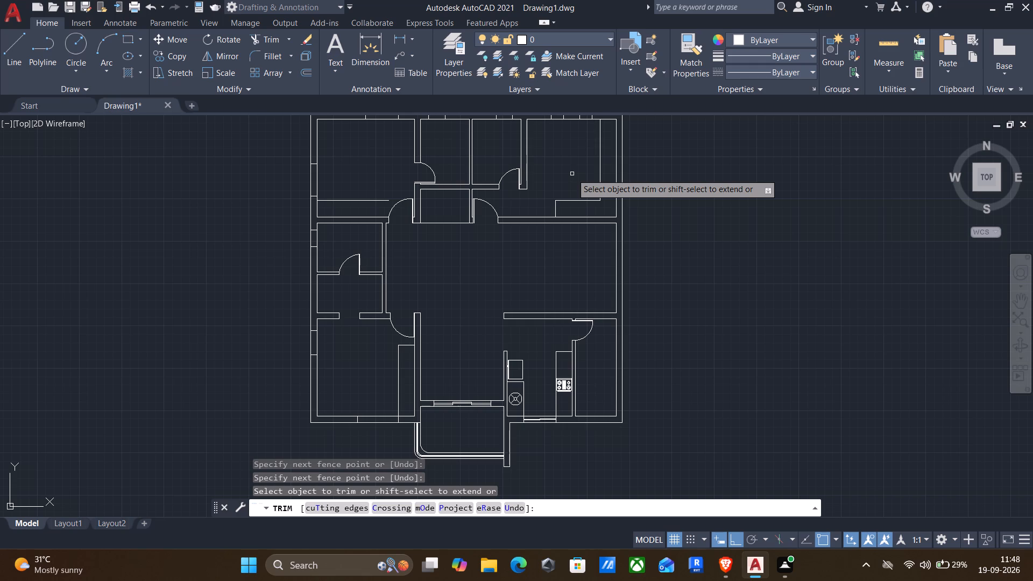
key("Escape")
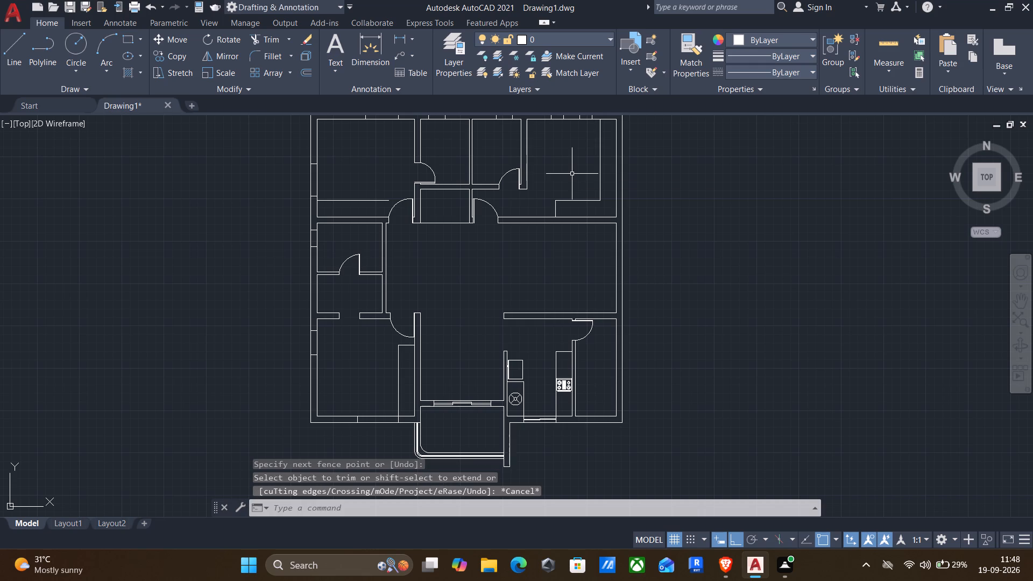
Draw a closing line across the northwest room's south built-in, from the wall to its front line just west of the door.
key("l")
key("Return")
scroll(420, 231, "up", 2)
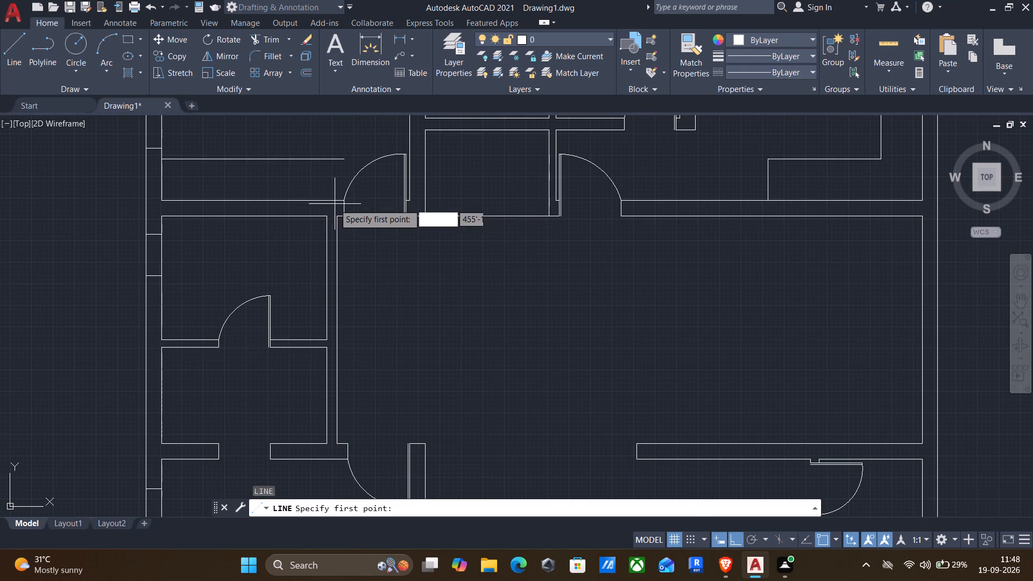
left_click(334, 203)
left_click(336, 158)
key("Return")
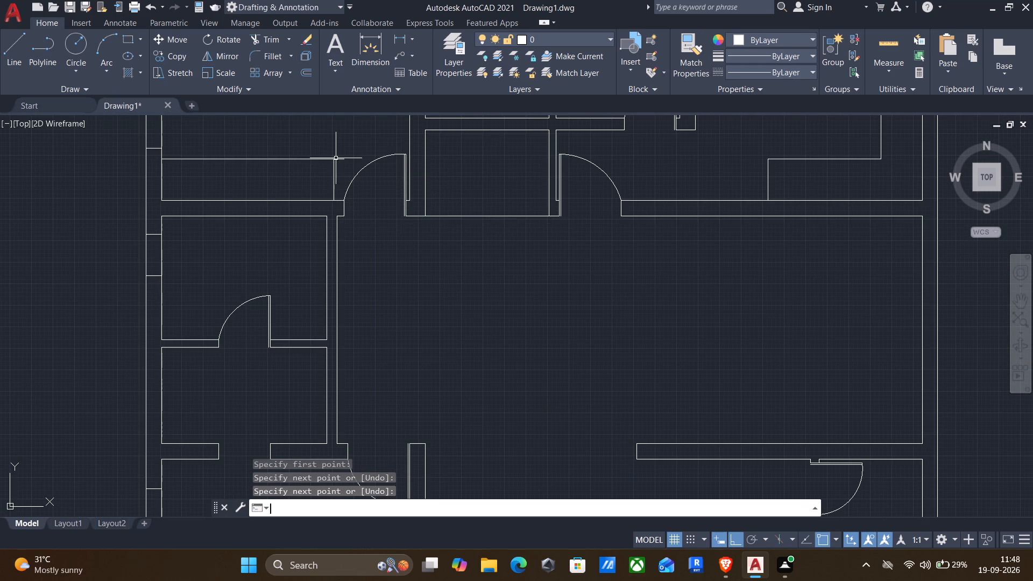
Trim the northwest room built-in's front line where it extends east past the closing line.
type("tr")
key("Return")
scroll(335, 172, "up", 3)
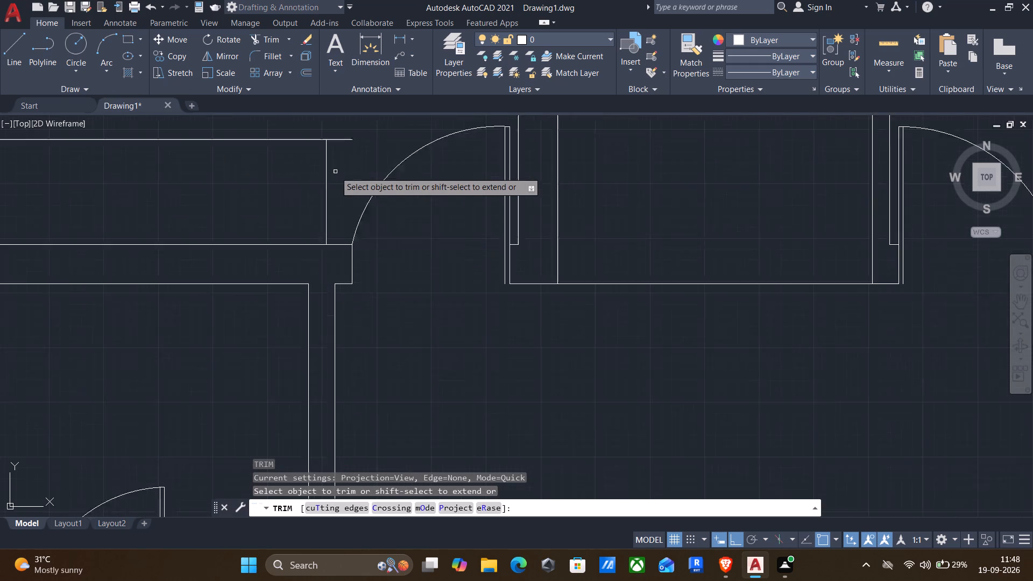
scroll(344, 148, "down", 1)
left_click_drag(345, 143, 332, 121)
scroll(322, 122, "down", 3)
scroll(387, 213, "down", 1)
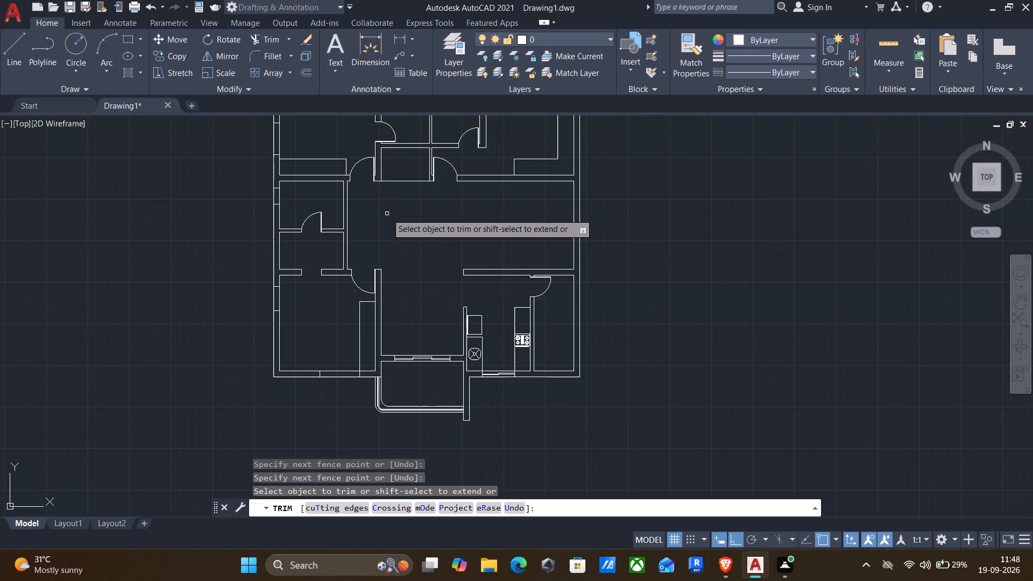
key("Escape")
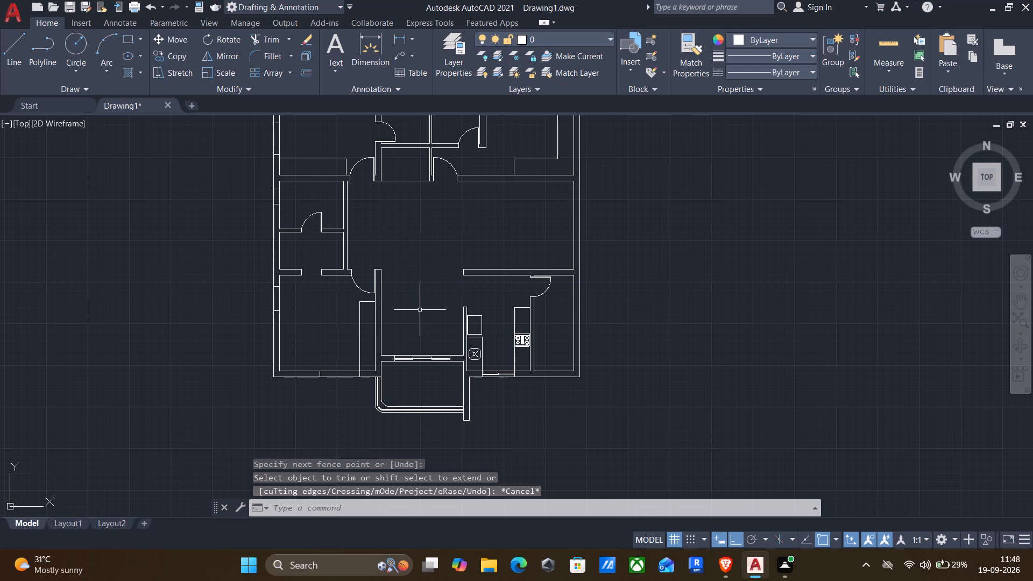
Offset the west face of the kitchen's west wall 1' to the west, into the adjoining room.
middle_click_drag(421, 312, 433, 238)
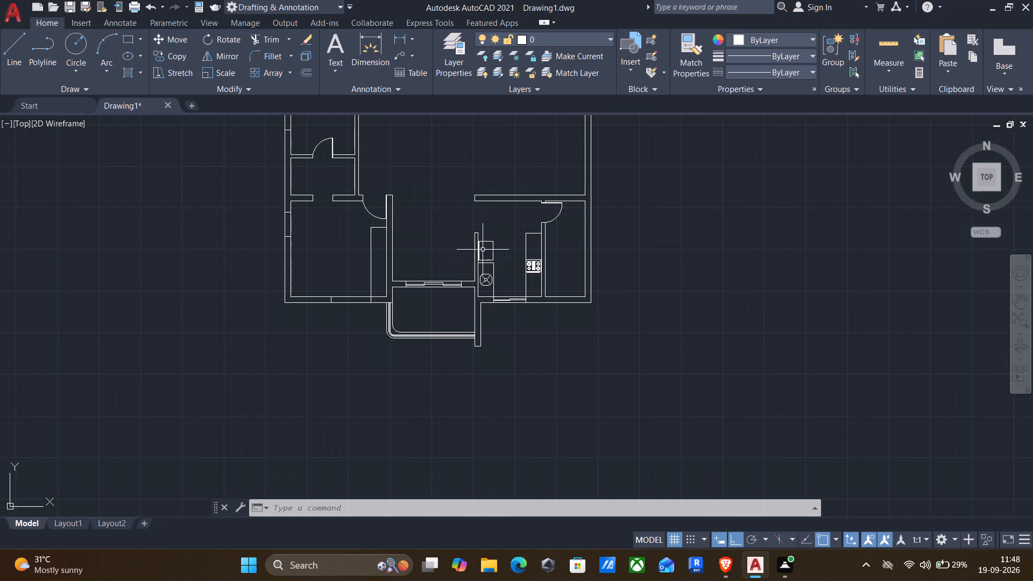
key("o")
key("Return")
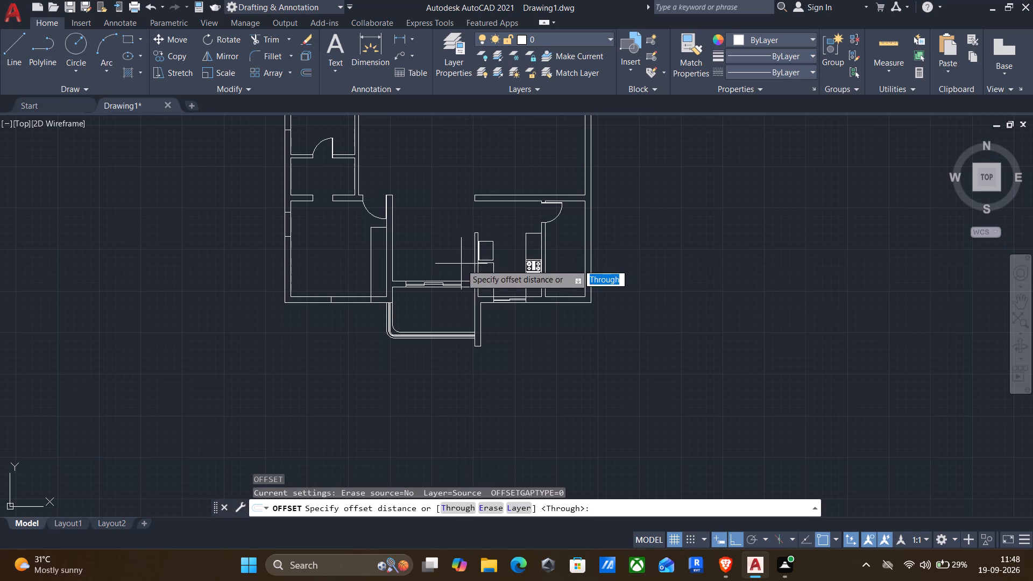
scroll(462, 267, "up", 1)
left_click(479, 258)
left_click(466, 266)
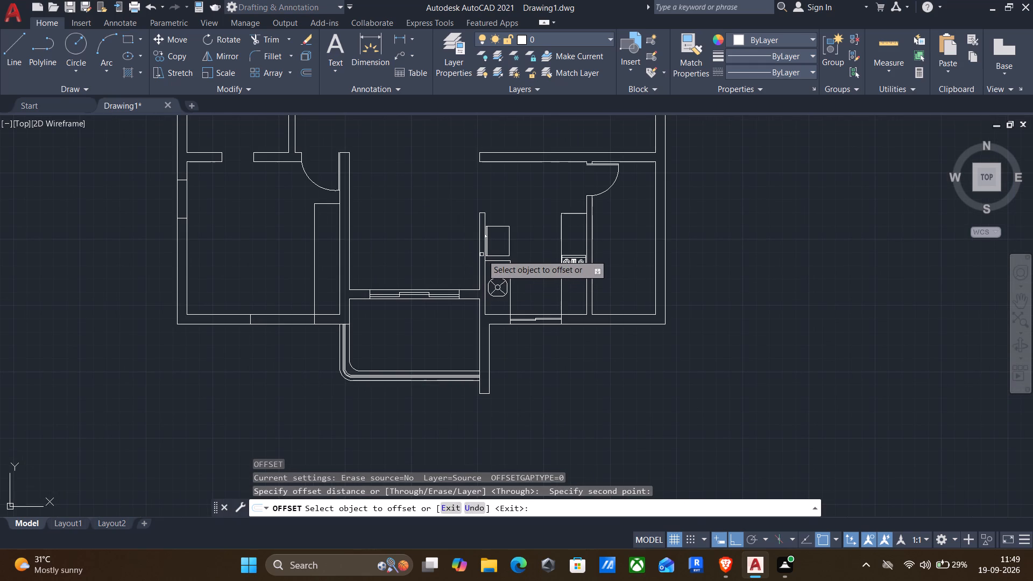
left_click(477, 256)
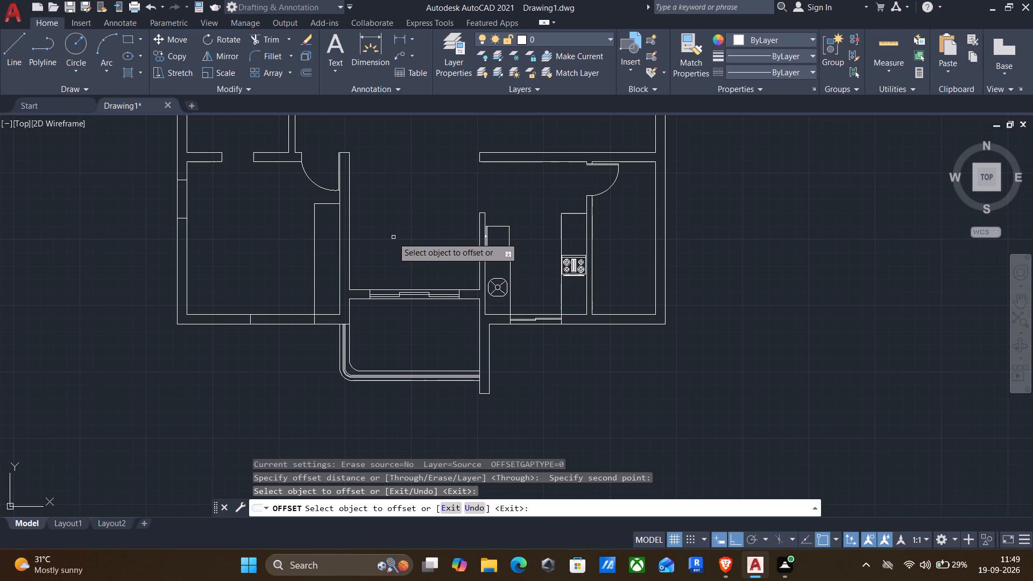
type("1'")
key("Return")
left_click(481, 247)
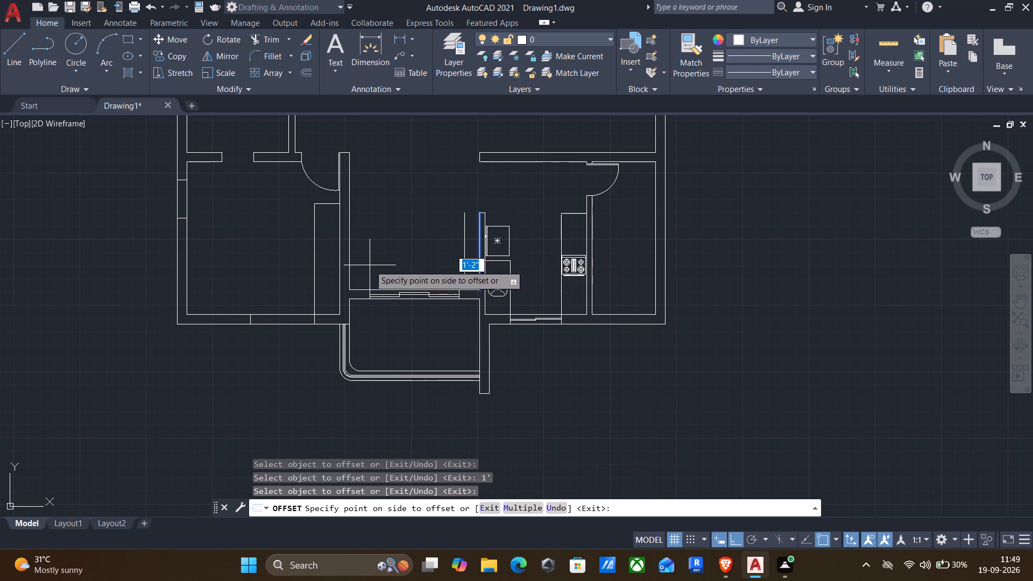
type("1'")
key("Return")
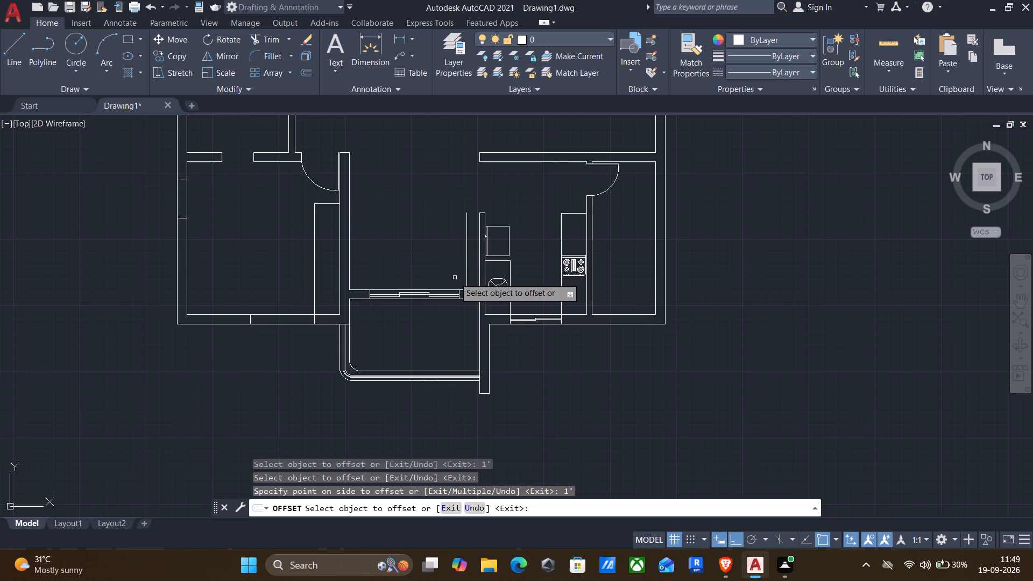
Draw a closing line across the north end of the 1' deep built-in along the kitchen's west wall.
key("Return")
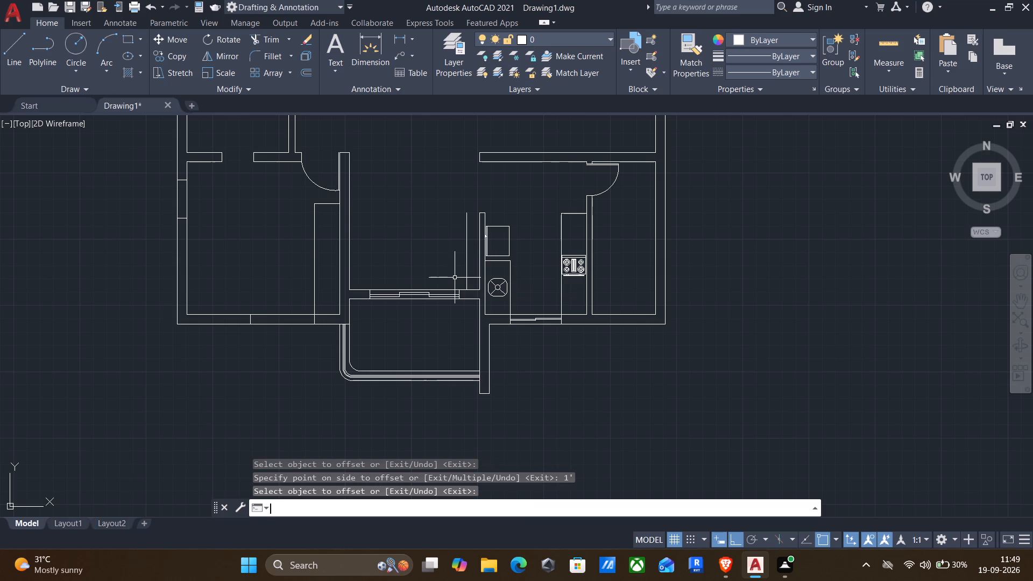
key("l")
key("Return")
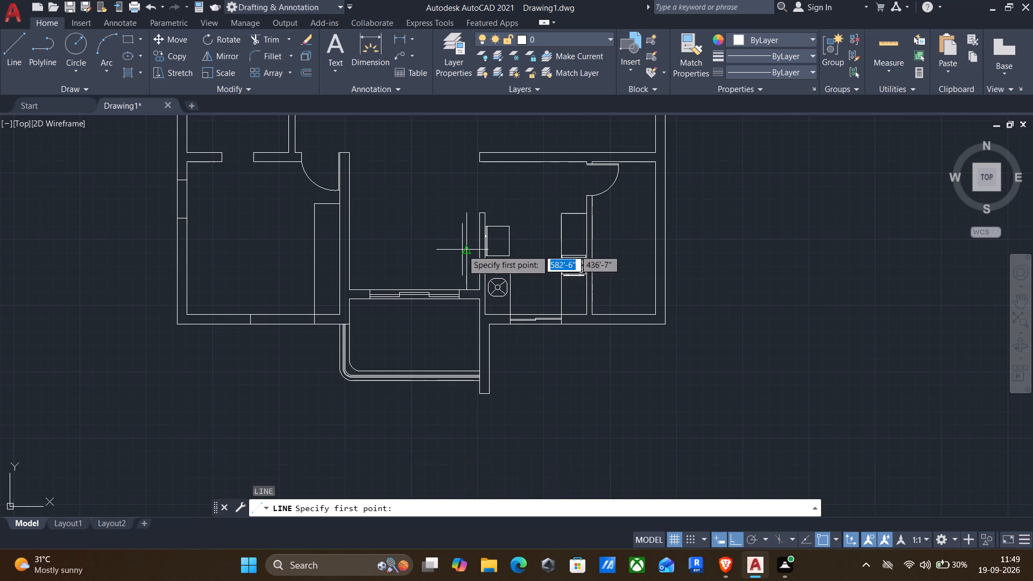
scroll(463, 249, "up", 3)
left_click(506, 128)
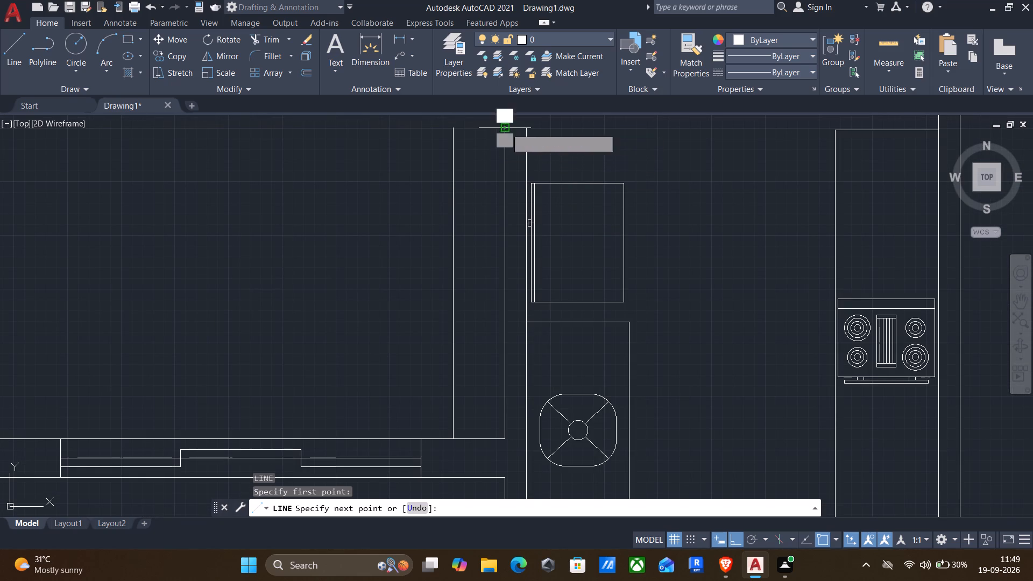
left_click(455, 126)
key("Return")
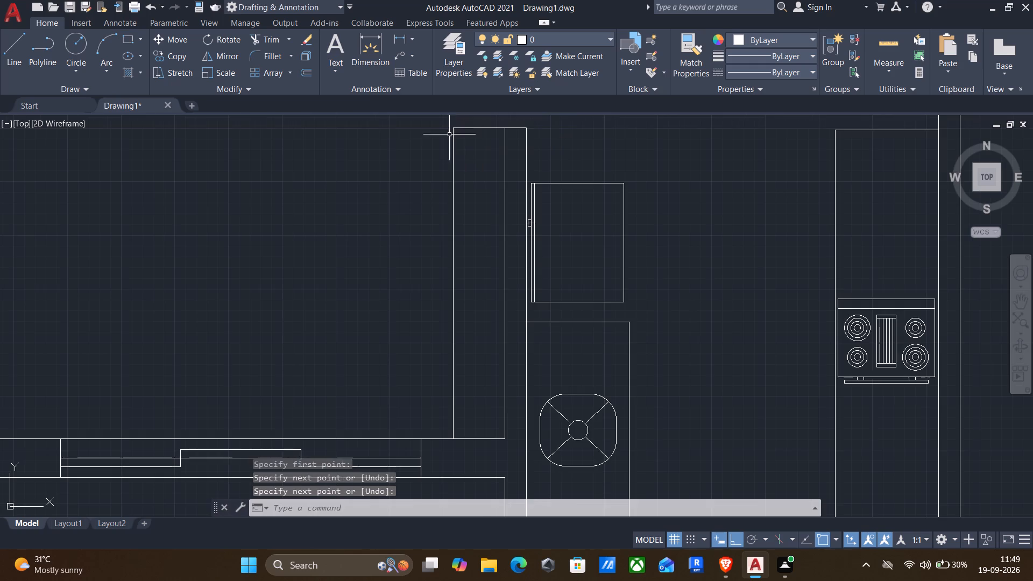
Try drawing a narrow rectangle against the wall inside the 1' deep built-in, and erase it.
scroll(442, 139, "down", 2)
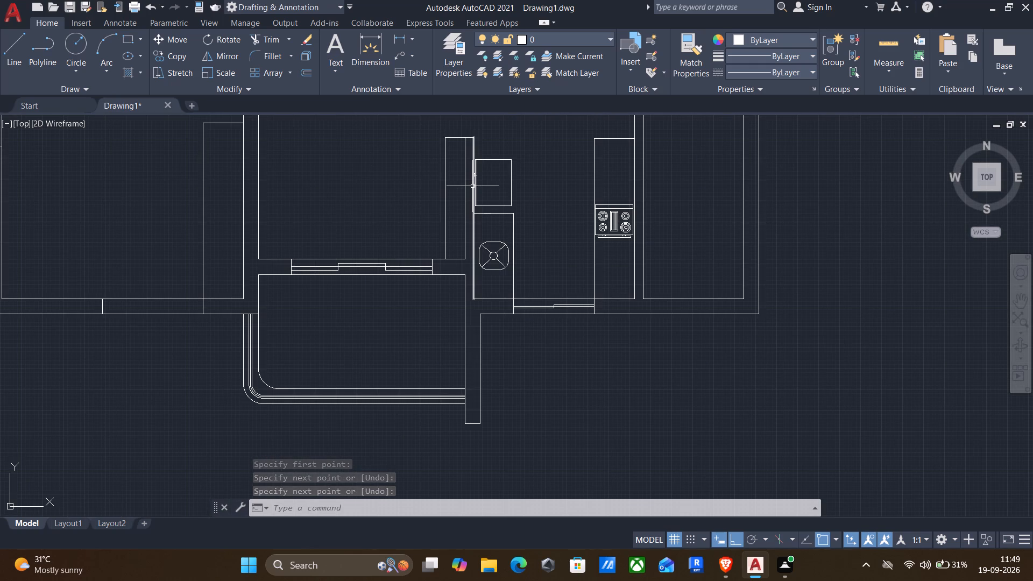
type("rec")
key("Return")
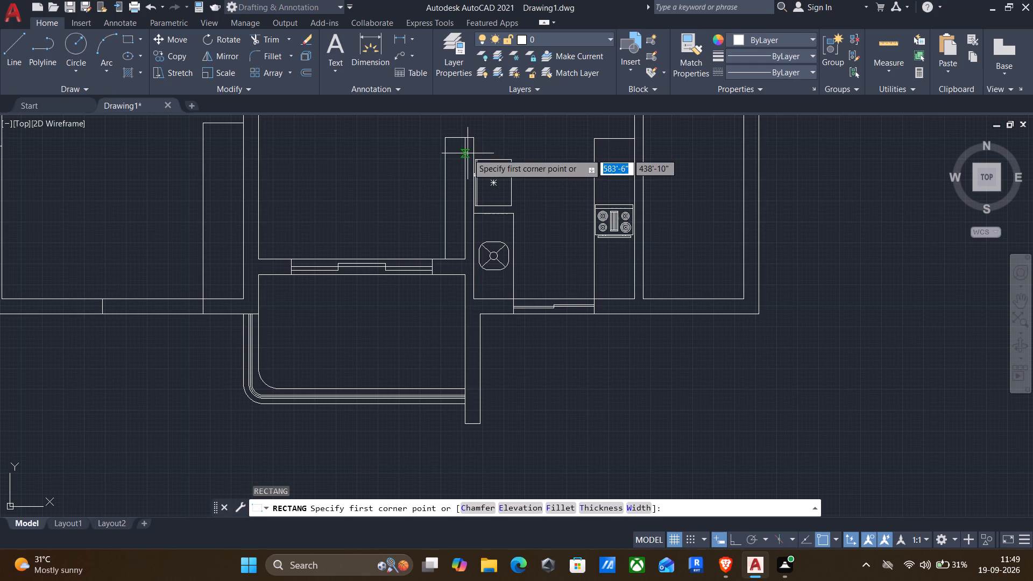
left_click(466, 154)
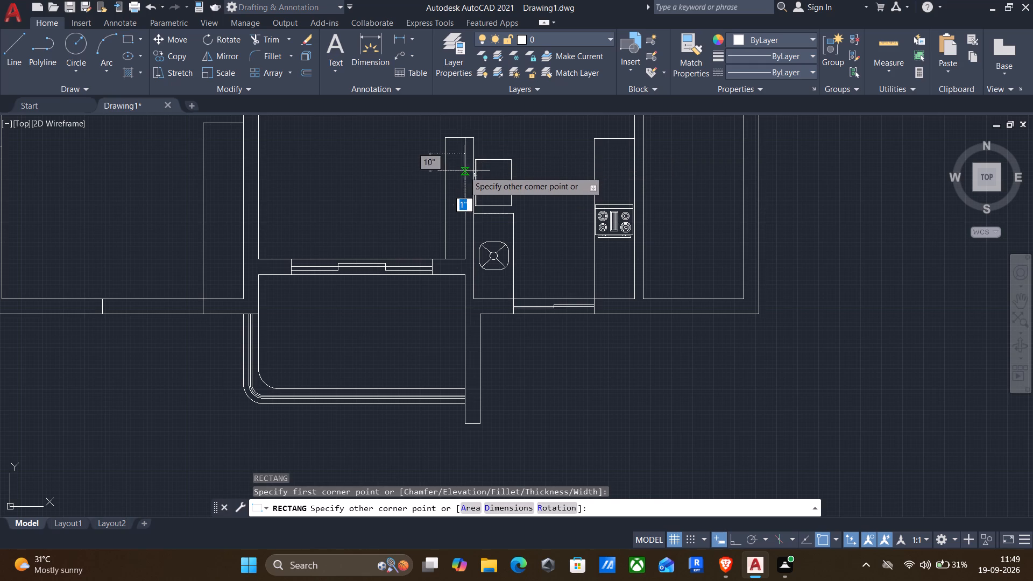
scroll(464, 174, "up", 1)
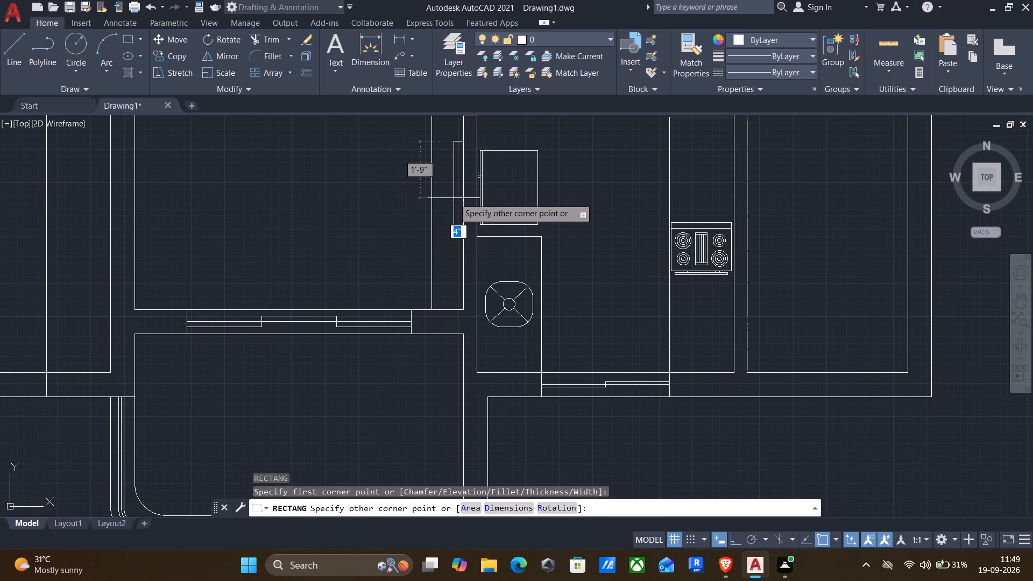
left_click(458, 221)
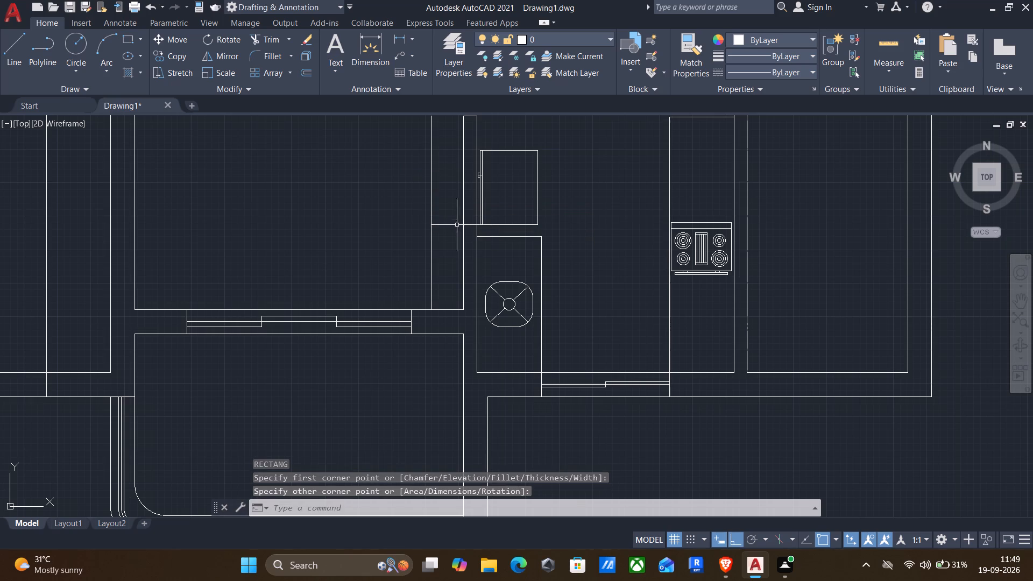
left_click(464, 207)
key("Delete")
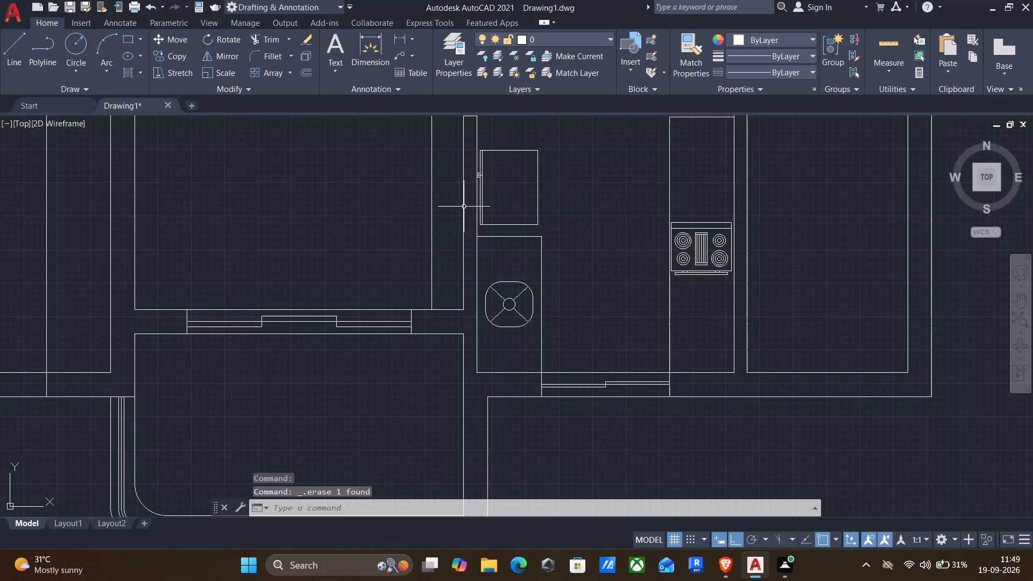
Draw a rectangle about 3" by 2'-2" against the wall inside the upper part of the 1' deep built-in.
key("r")
type("ec")
key("Return")
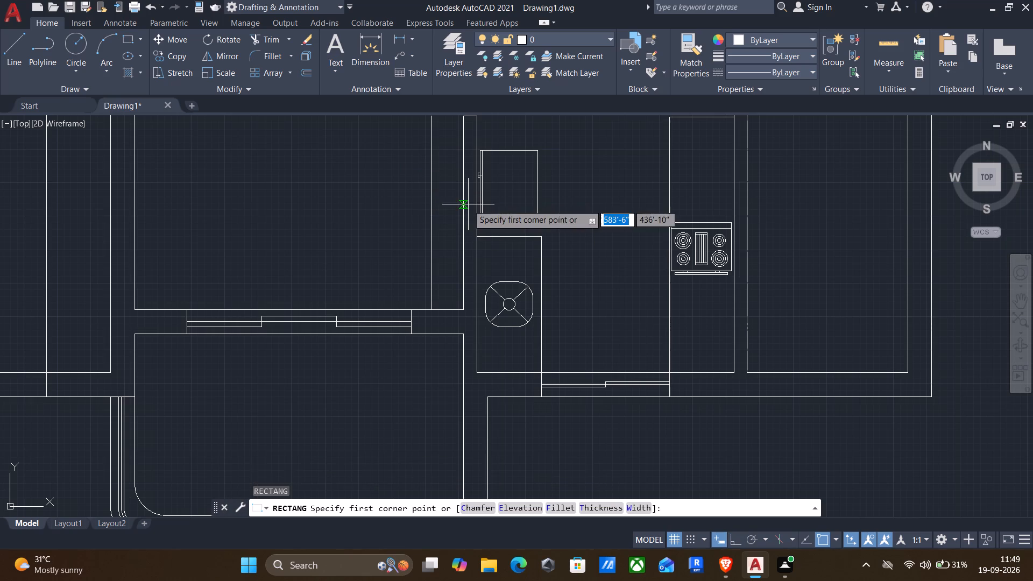
left_click(466, 146)
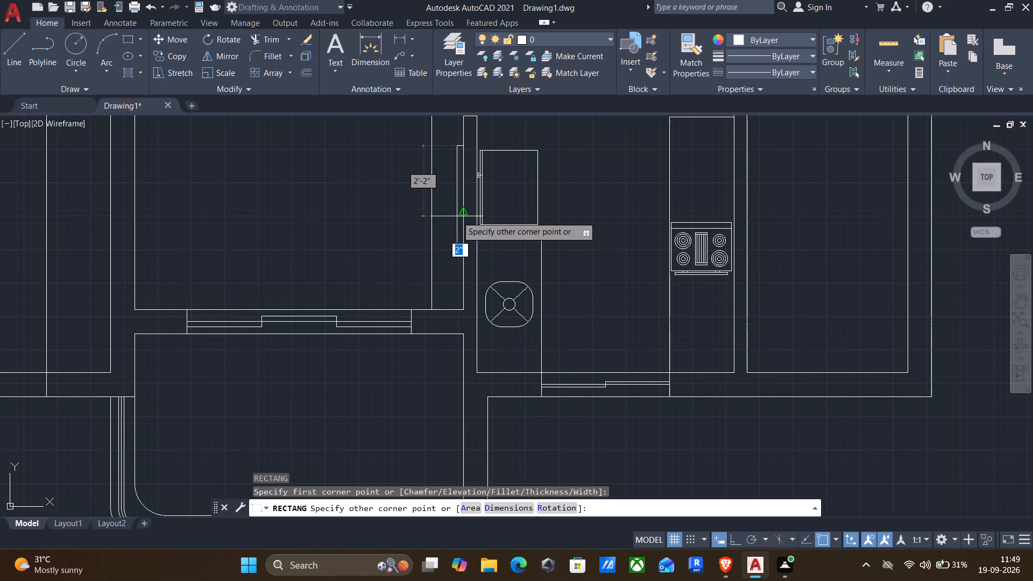
scroll(455, 217, "up", 2)
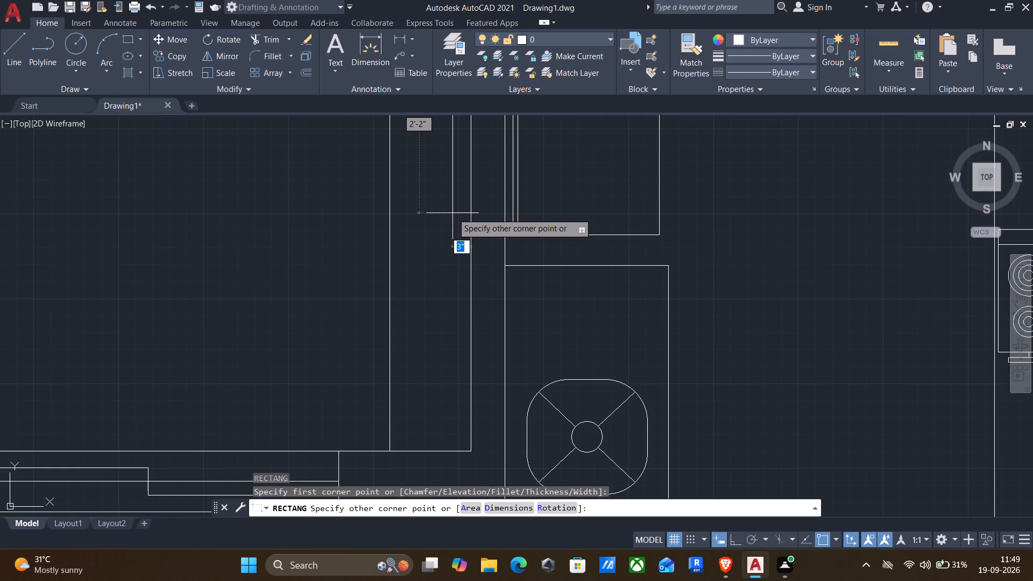
left_click(454, 213)
Draw a short line west from the corner of the kitchen's south exterior wall, across the balcony's east wall into the balcony.
scroll(455, 221, "down", 3)
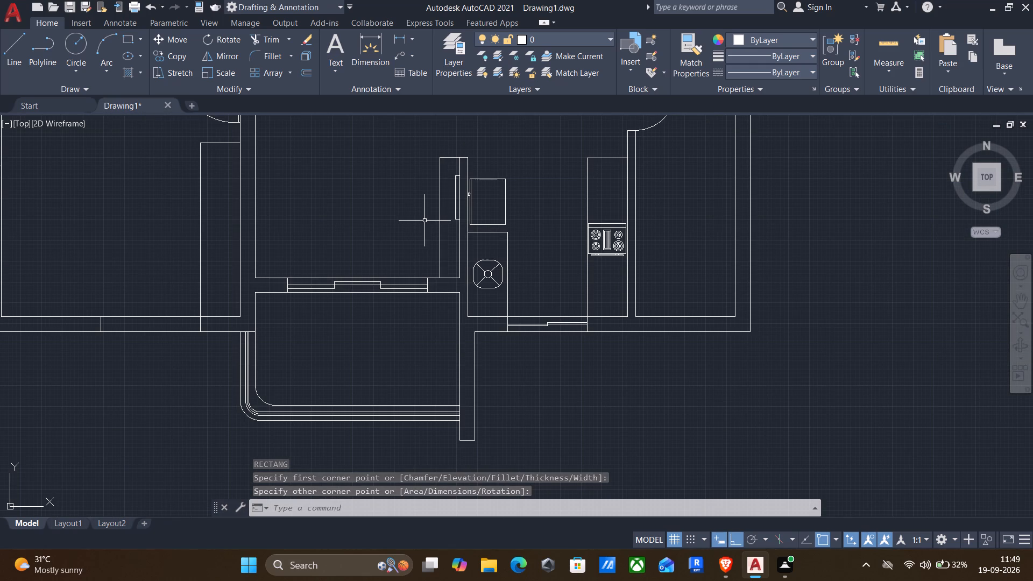
scroll(424, 221, "down", 1)
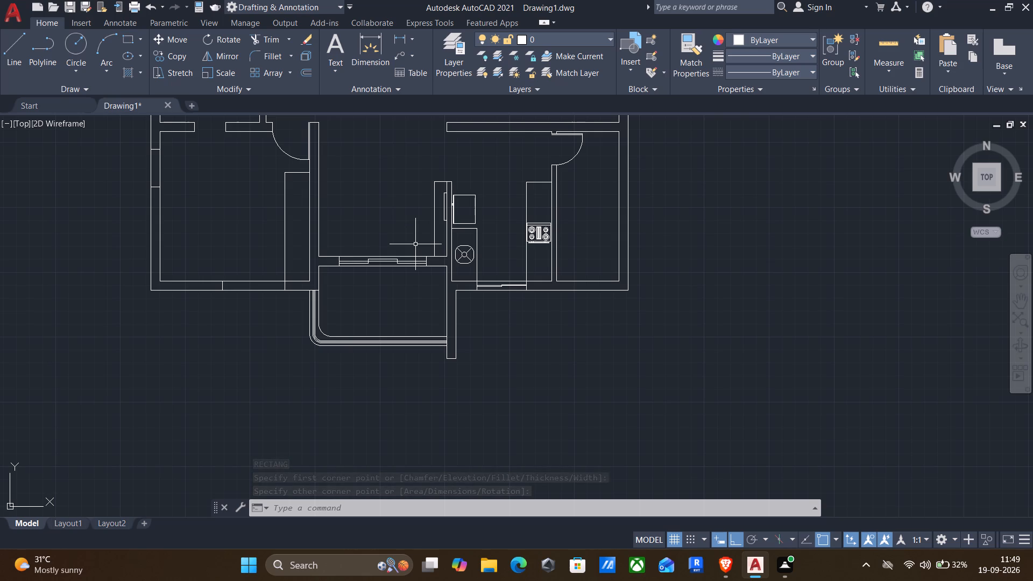
scroll(459, 299, "up", 2)
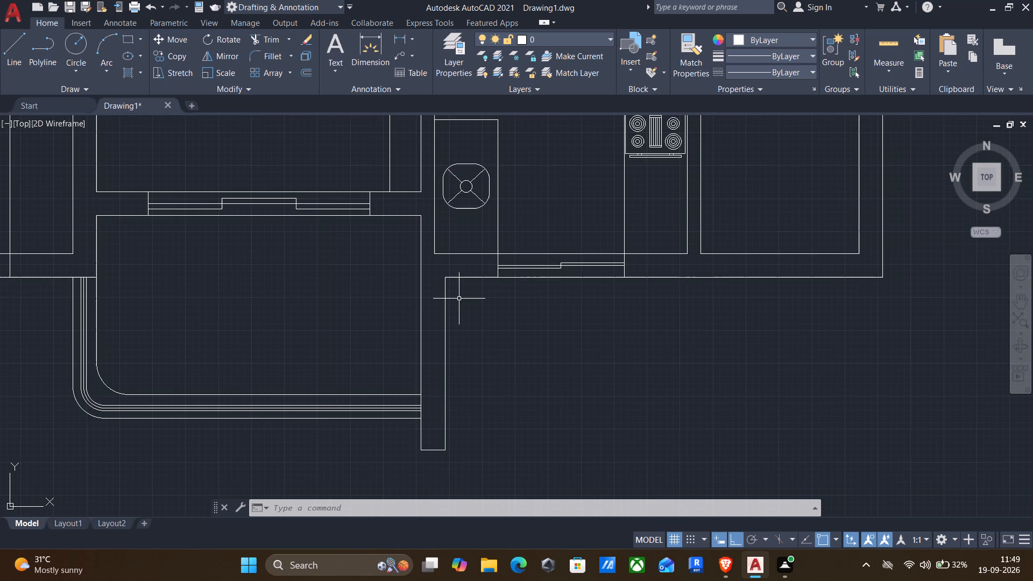
key("l")
key("Return")
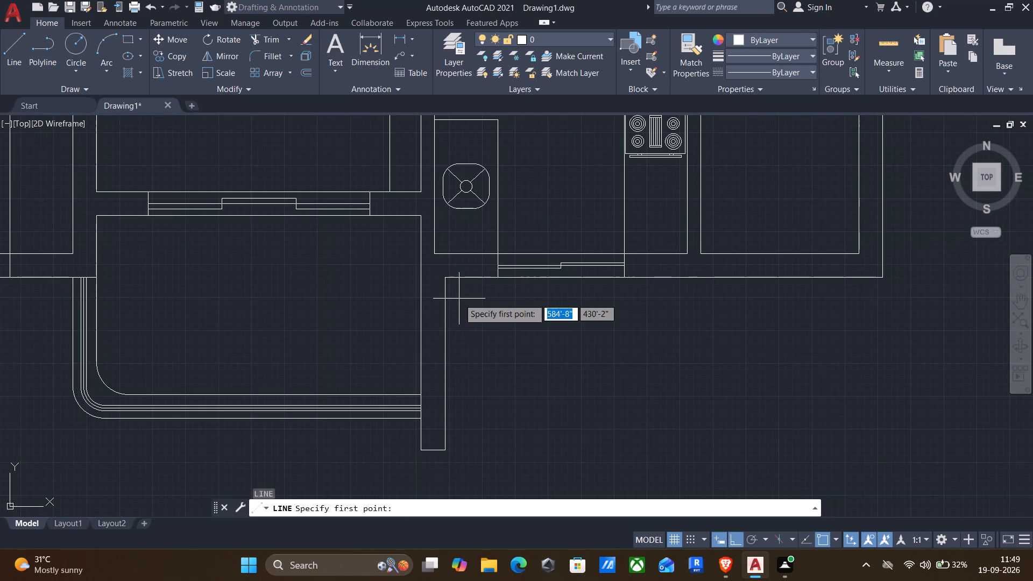
scroll(451, 279, "up", 1)
left_click(440, 277)
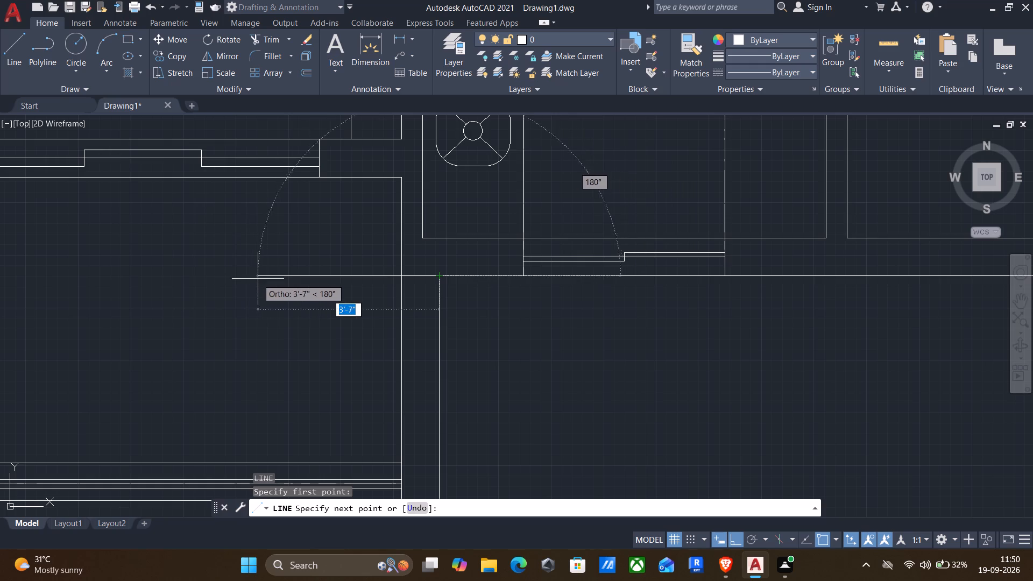
left_click(316, 279)
key("Return")
scroll(210, 297, "down", 2)
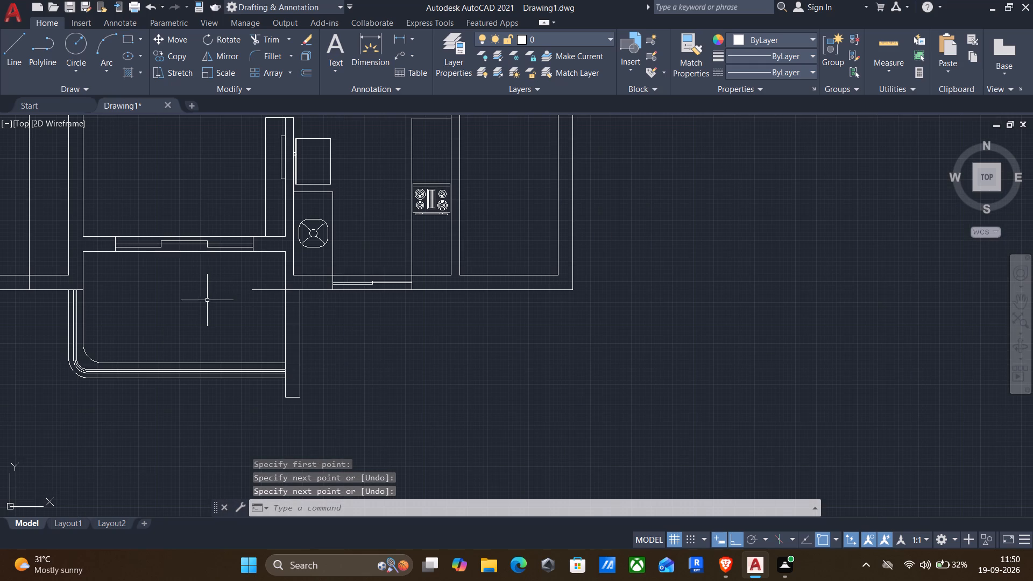
Draw a matching short line east into the balcony from its west side, level with the exterior wall's outer face.
middle_click(205, 301)
key("Return")
scroll(65, 300, "up", 2)
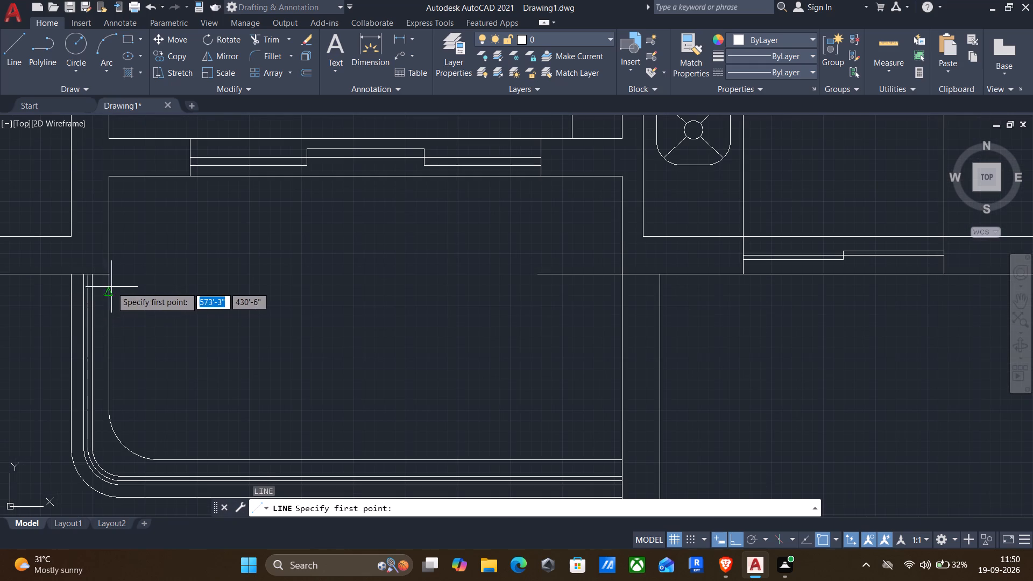
left_click(108, 274)
left_click(187, 278)
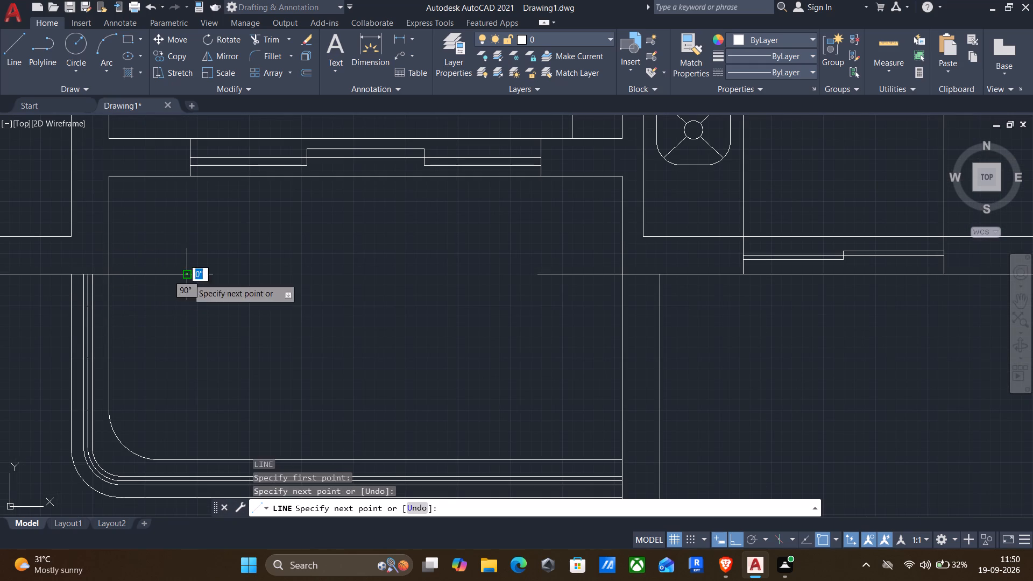
key("Return")
Offset the balcony's west short line 4" to the south and 4" to the north, and the east one 4" to the north.
key("o")
key("Return")
left_click_drag(144, 267, 144, 258)
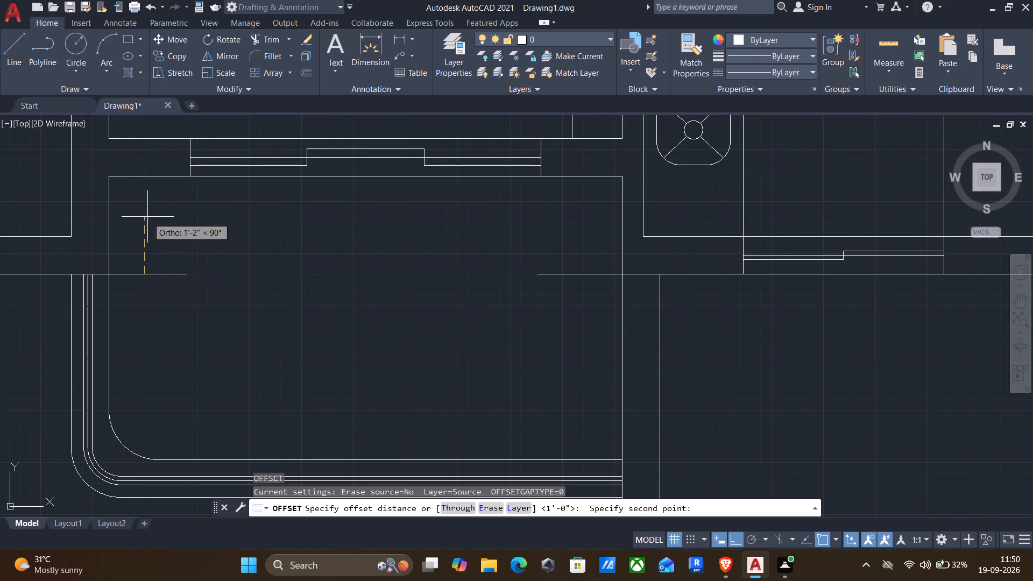
left_click_drag(147, 217, 143, 221)
left_click(150, 275)
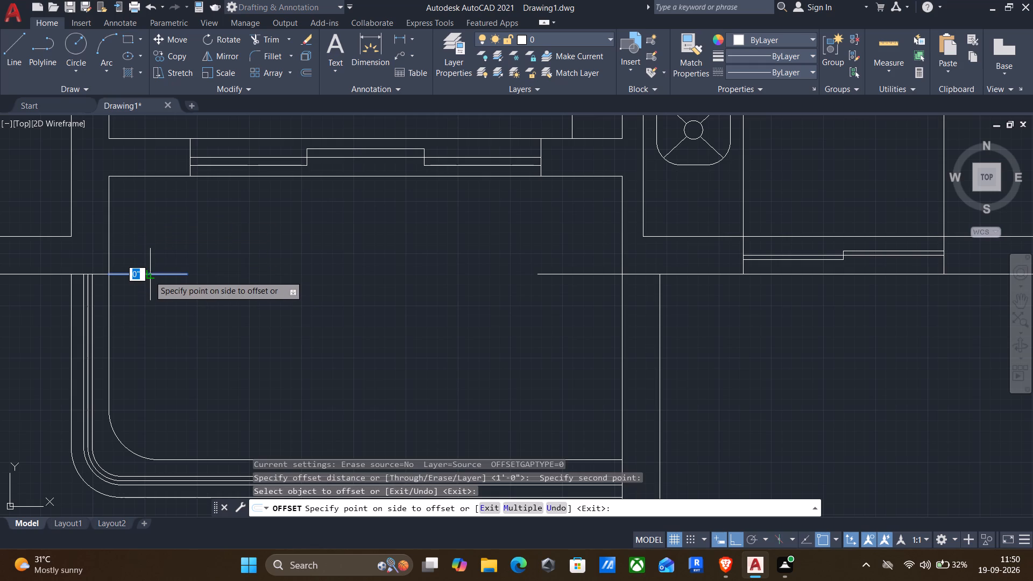
type("4\"")
key("Return")
left_click(143, 274)
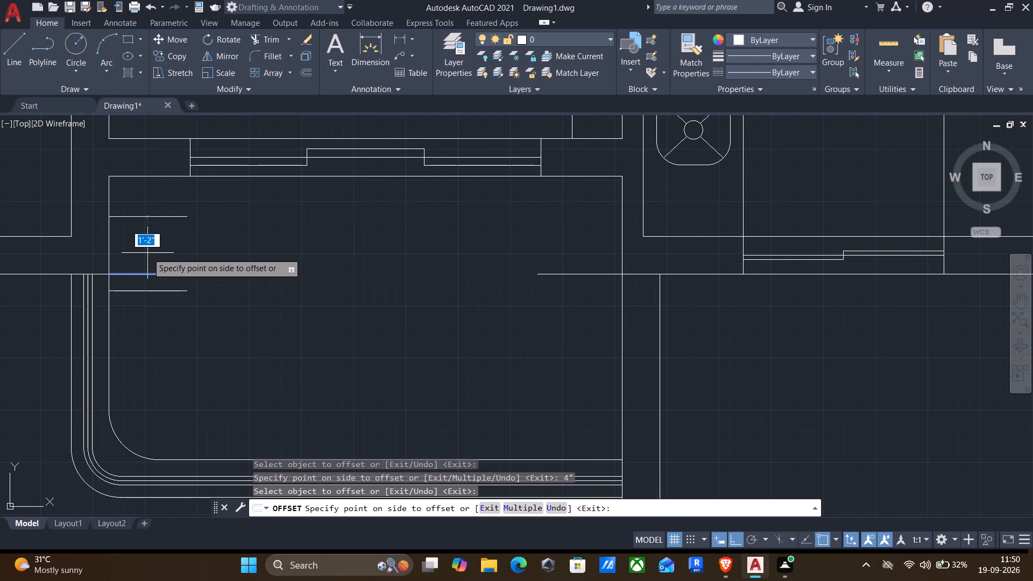
type("4\"")
key("Return")
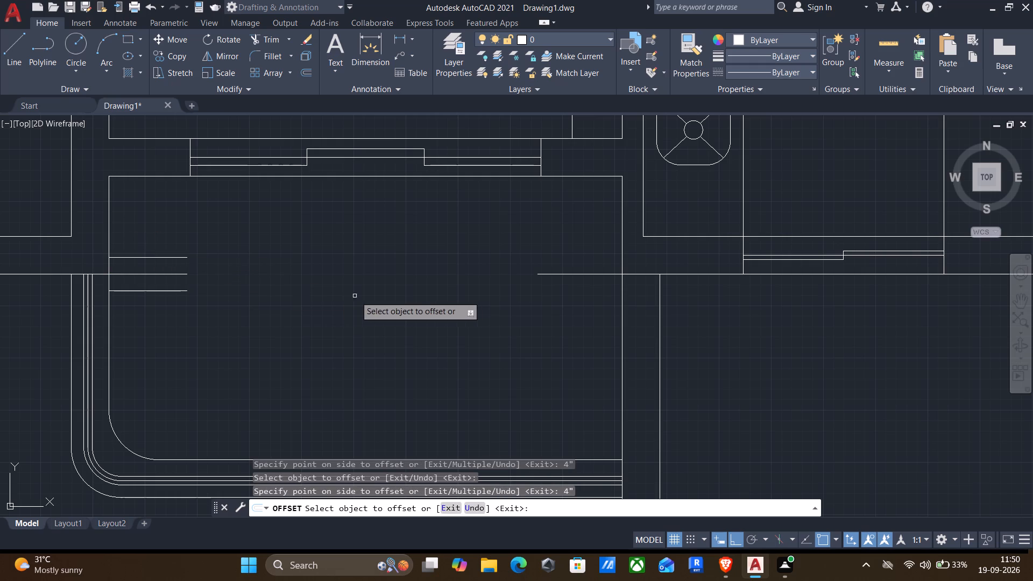
left_click(562, 274)
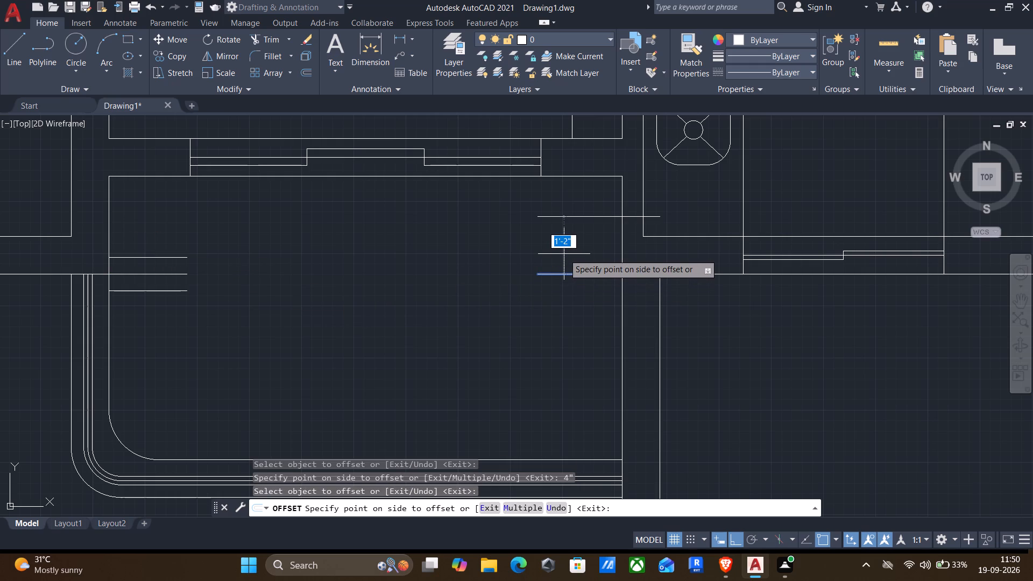
type("4\"")
key("Return")
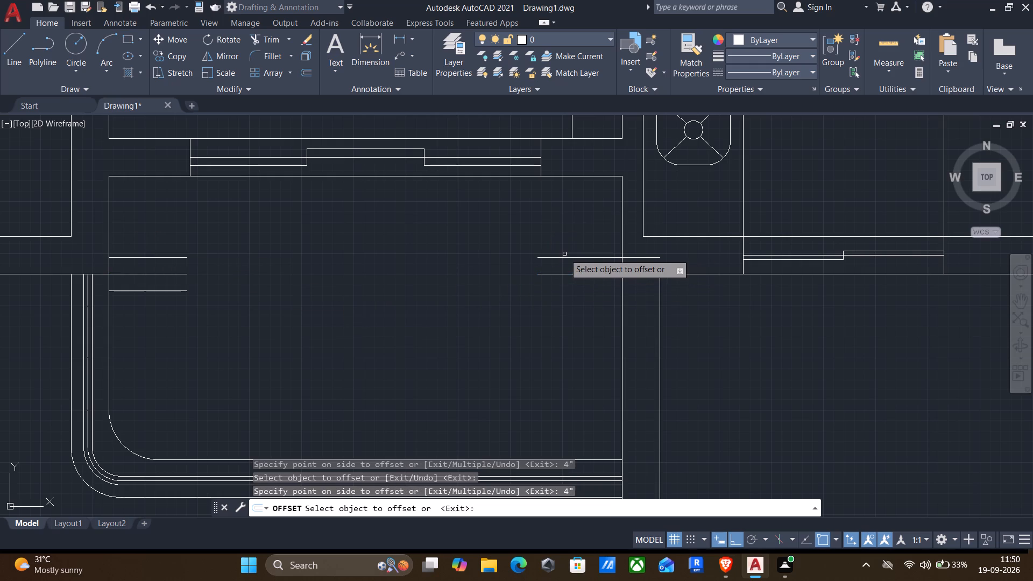
key("Return")
Trim the east short lines where they cross the balcony's east wall, and remove the west short line's south offset.
type("tr")
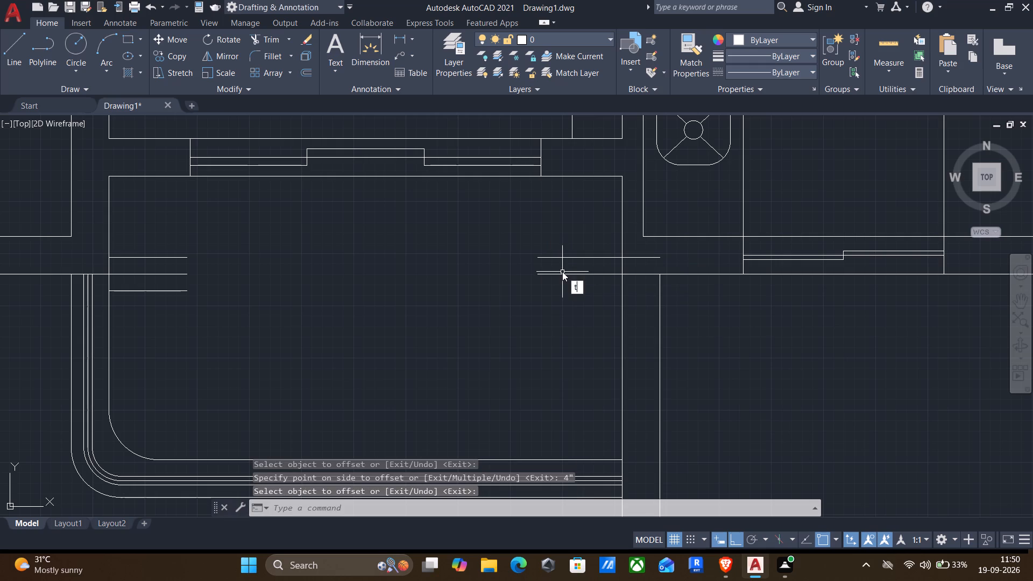
key("Return")
left_click_drag(631, 281, 650, 254)
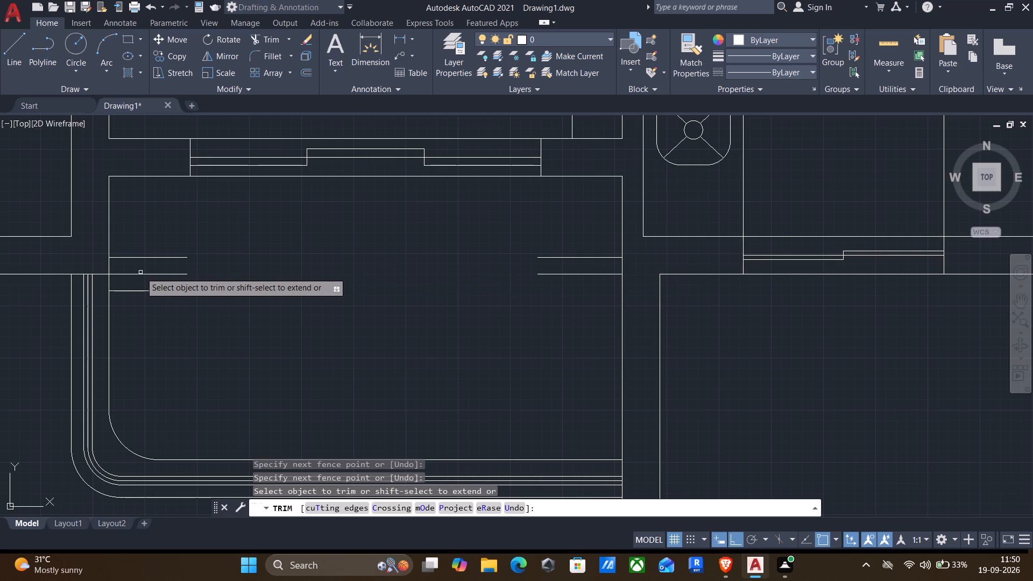
left_click_drag(119, 287, 164, 307)
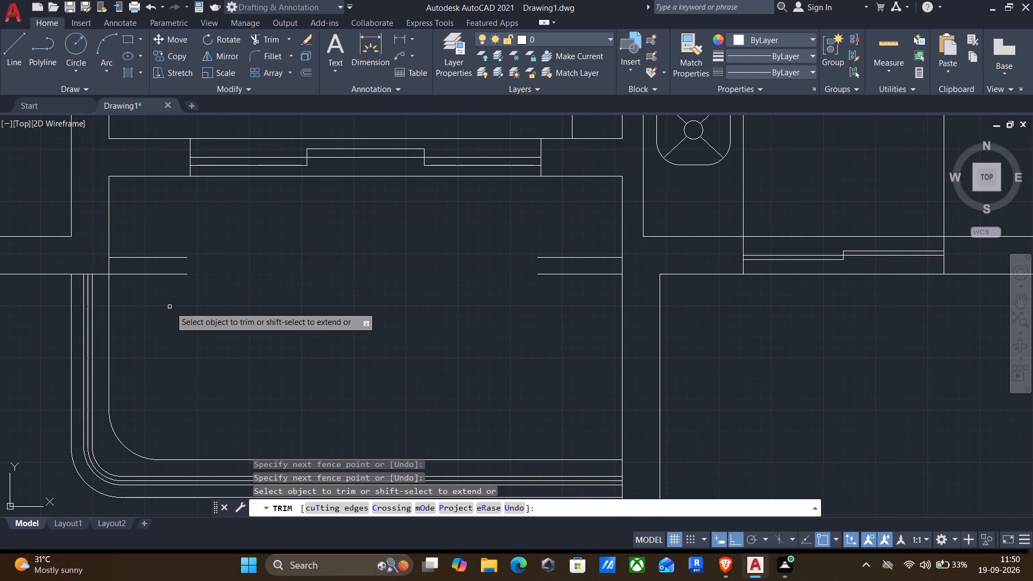
key("Escape")
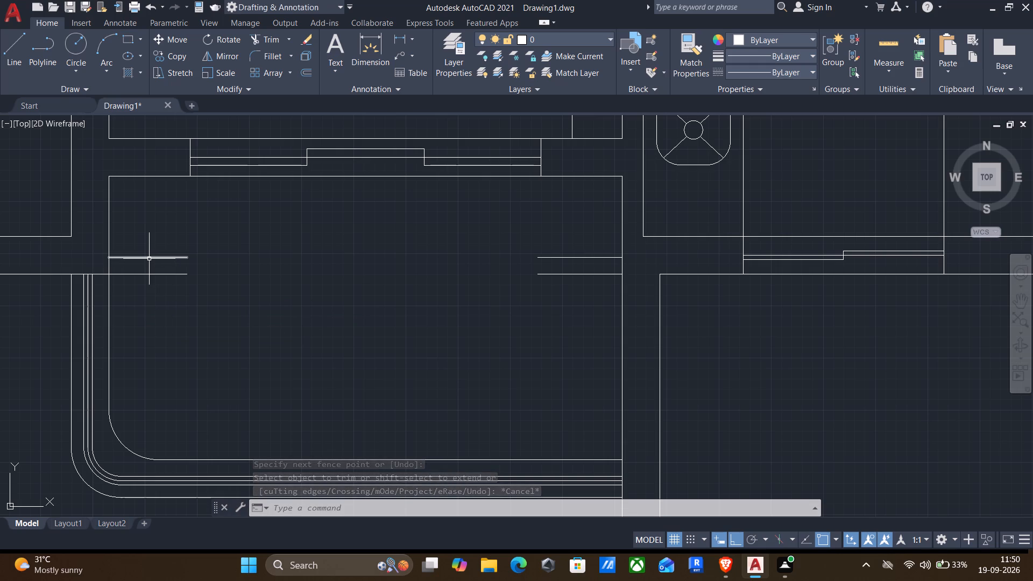
Draw a vertical line at each side of the balcony, from its north wall down to the outer short line.
key("l")
key("Return")
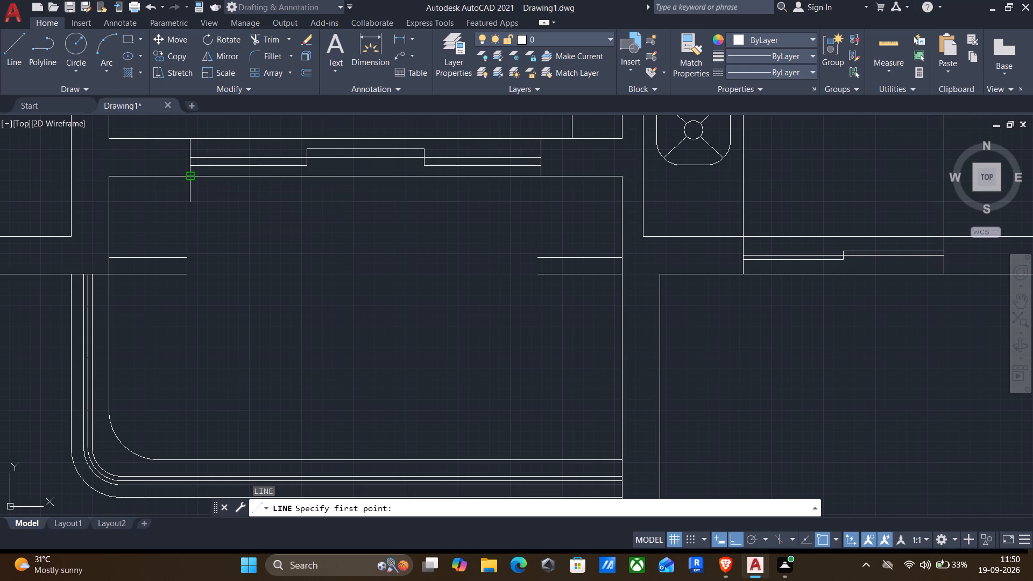
left_click(179, 180)
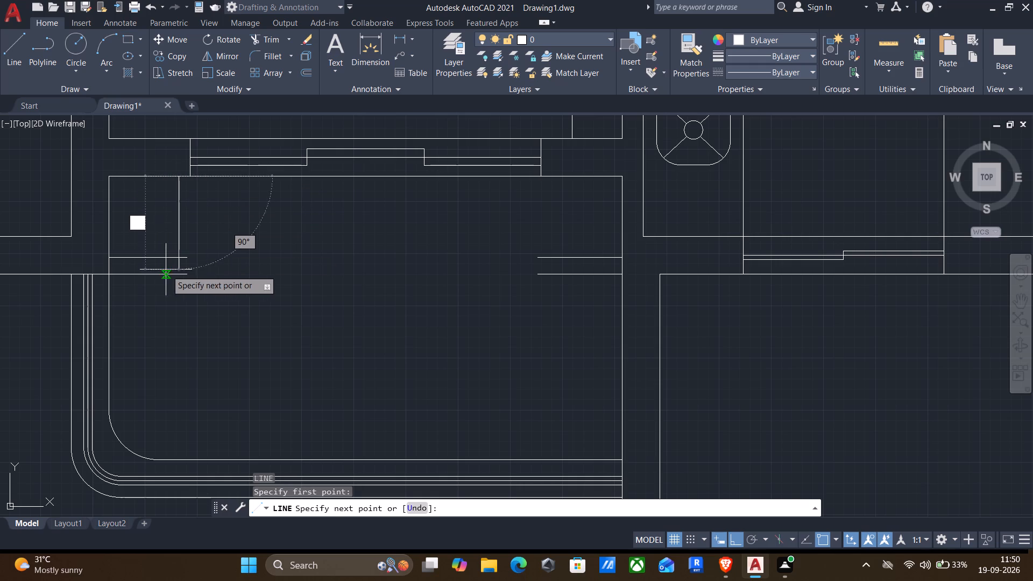
left_click(176, 275)
key("Return")
key("Return")
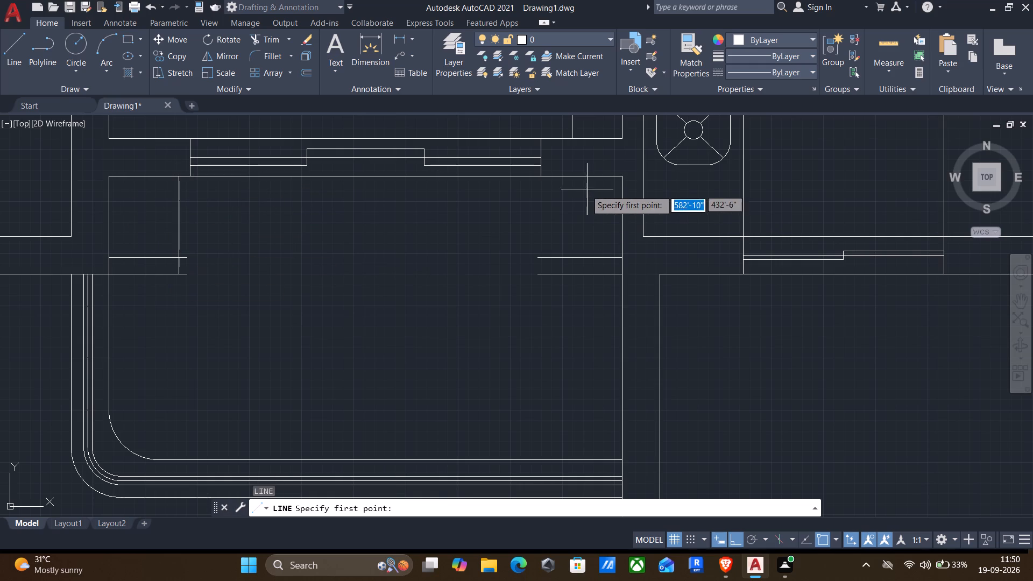
left_click(548, 177)
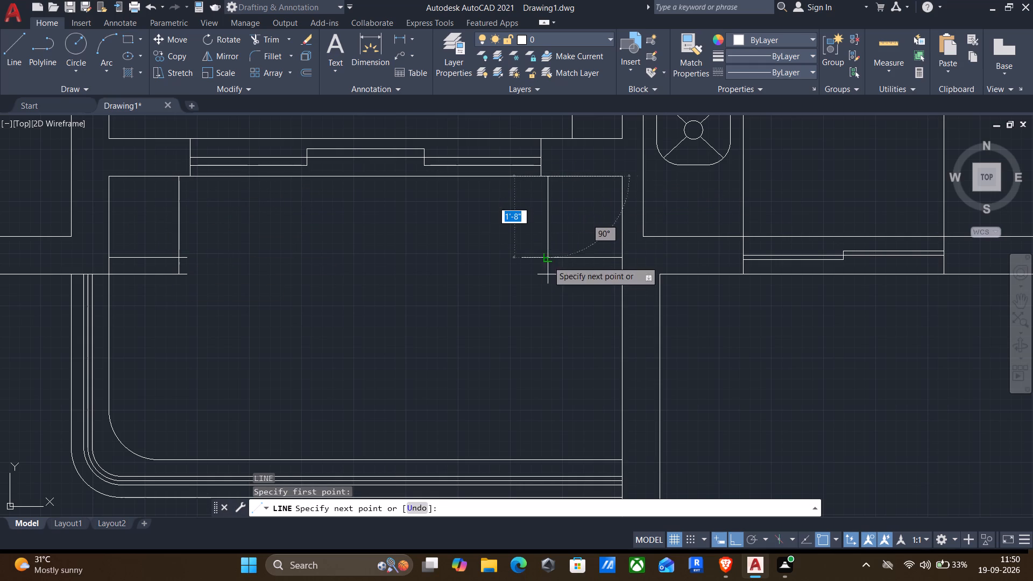
left_click(547, 272)
key("Return")
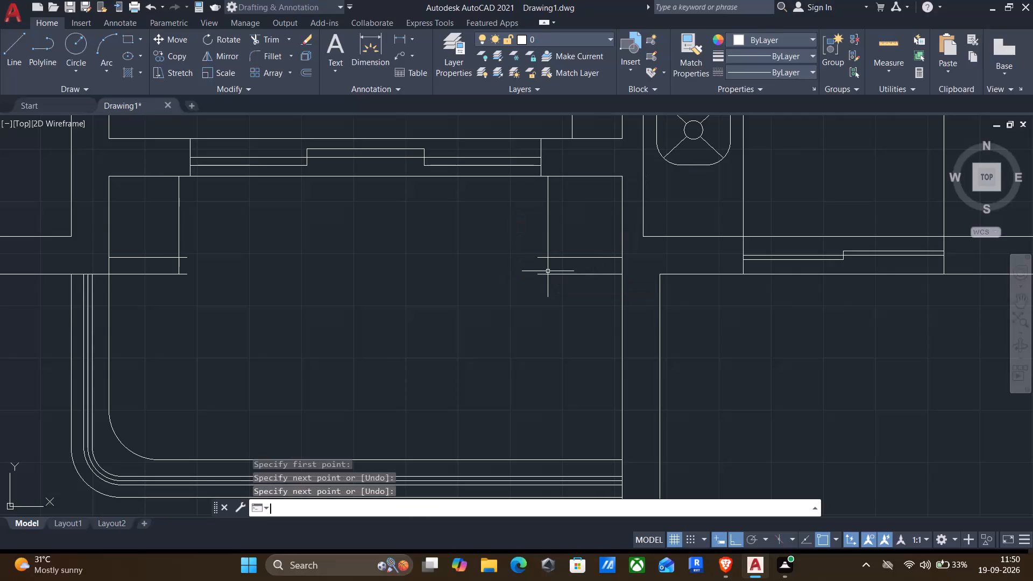
Trim the ends of the short lines that project into the balcony past the two new vertical lines.
key("t")
key("r")
key("Return")
scroll(176, 260, "up", 3)
left_click_drag(209, 233, 199, 337)
scroll(247, 324, "down", 3)
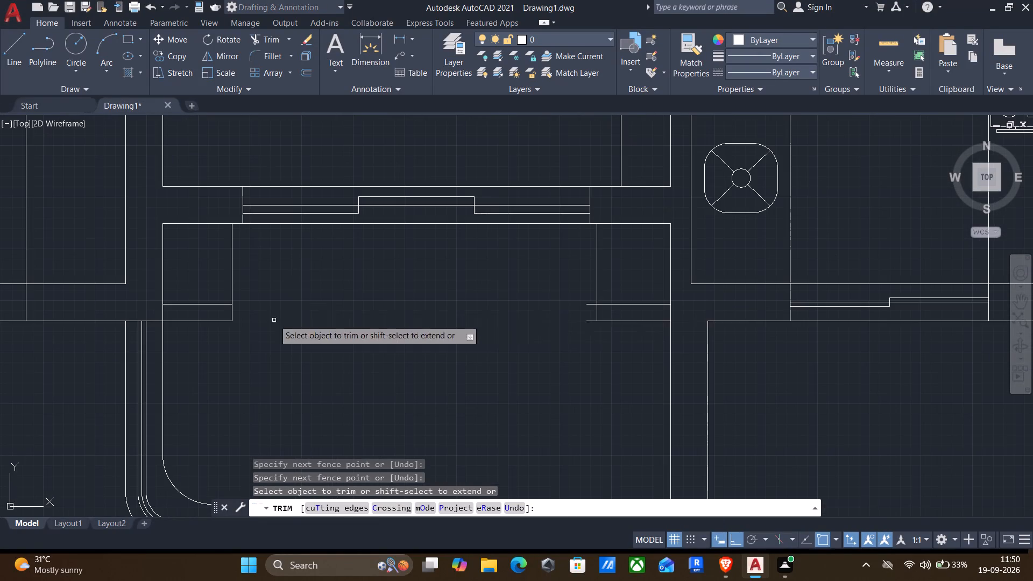
scroll(597, 305, "up", 3)
left_click_drag(571, 285, 563, 389)
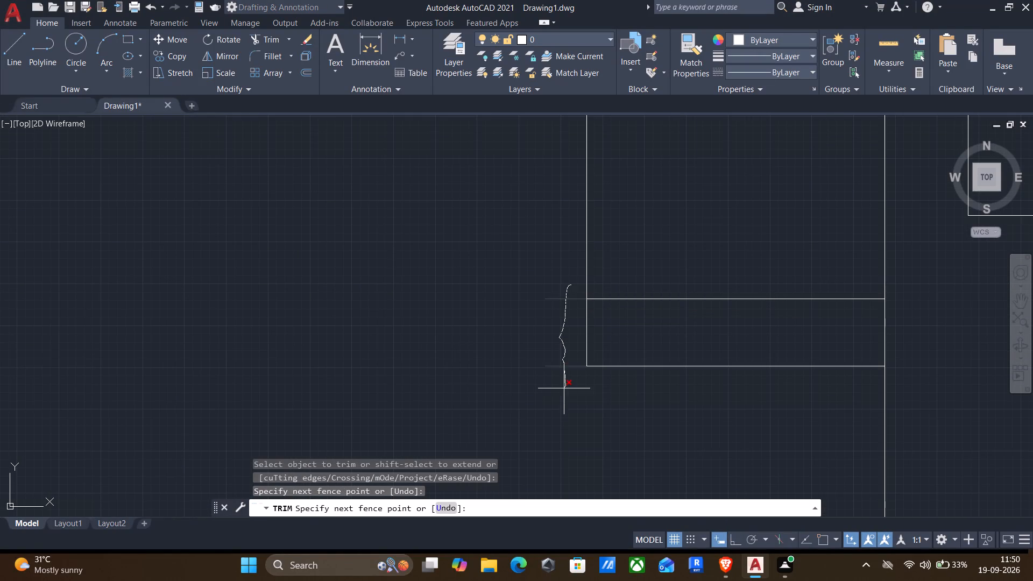
left_click_drag(563, 389, 563, 390)
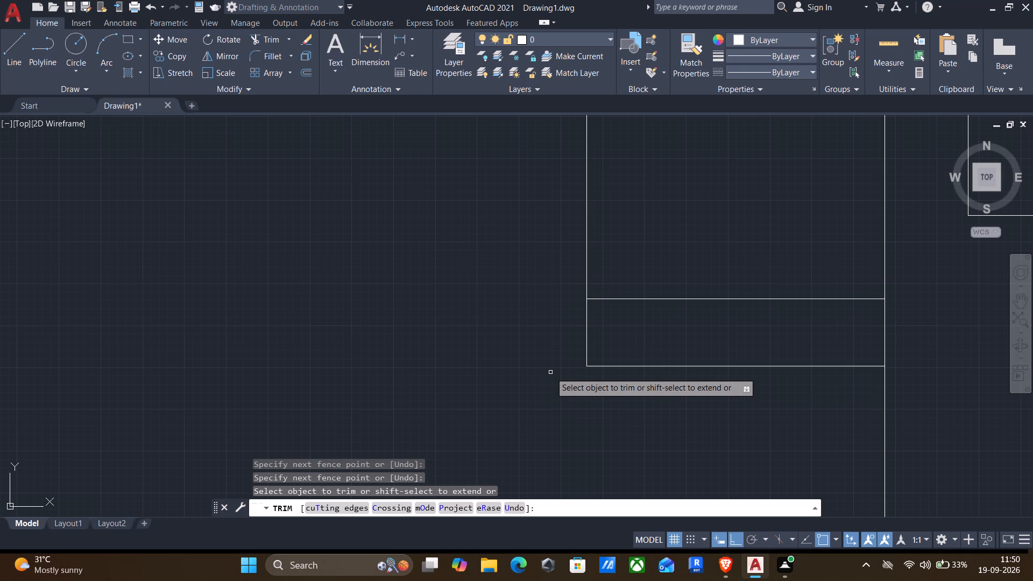
key("Escape")
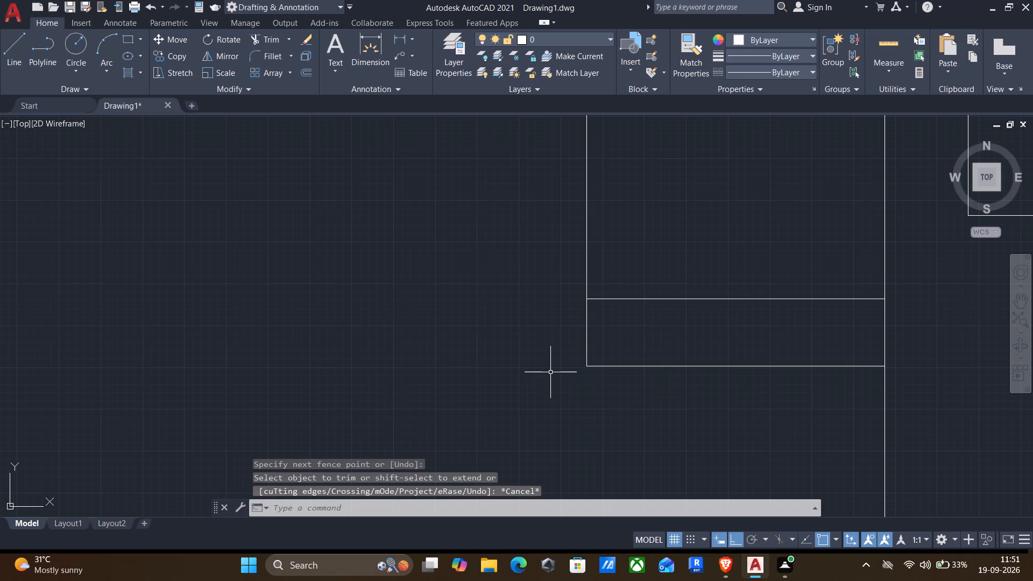
With ortho off, draw two crossing diagonals between the corners of the rectangle in the balcony's northeast corner.
scroll(543, 371, "down", 2)
scroll(473, 336, "down", 2)
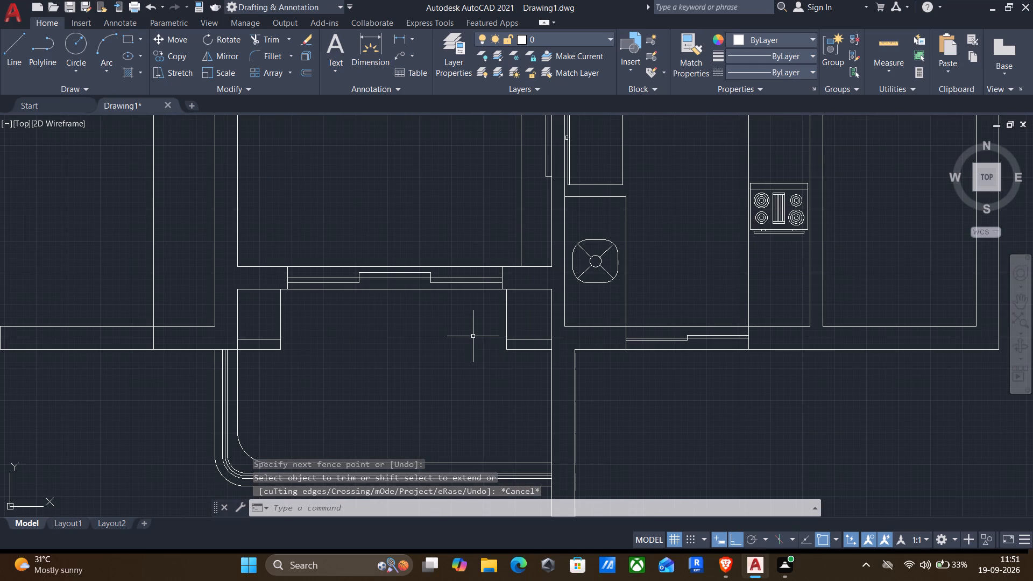
key("l")
key("Return")
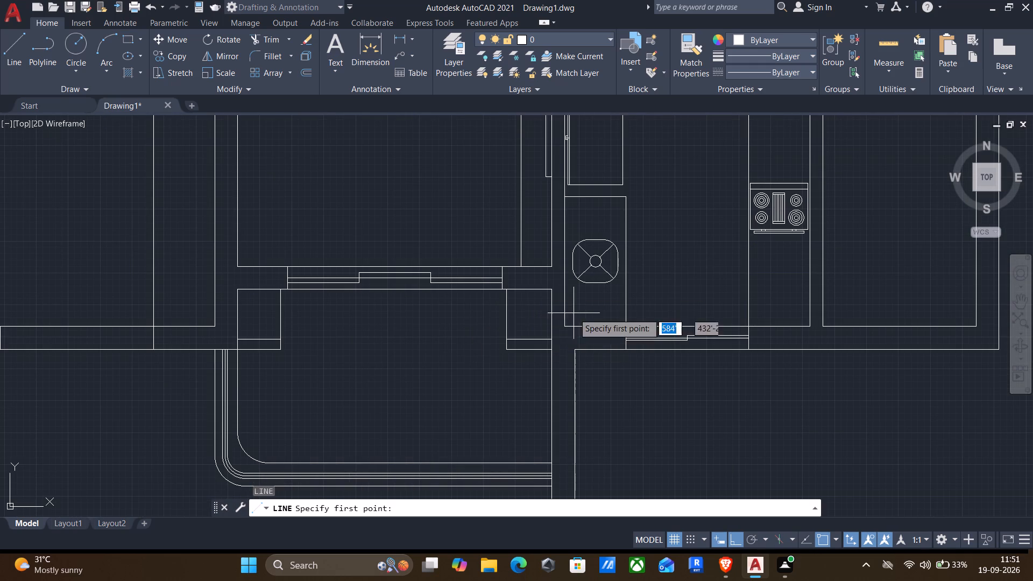
scroll(568, 303, "up", 1)
left_click(536, 280)
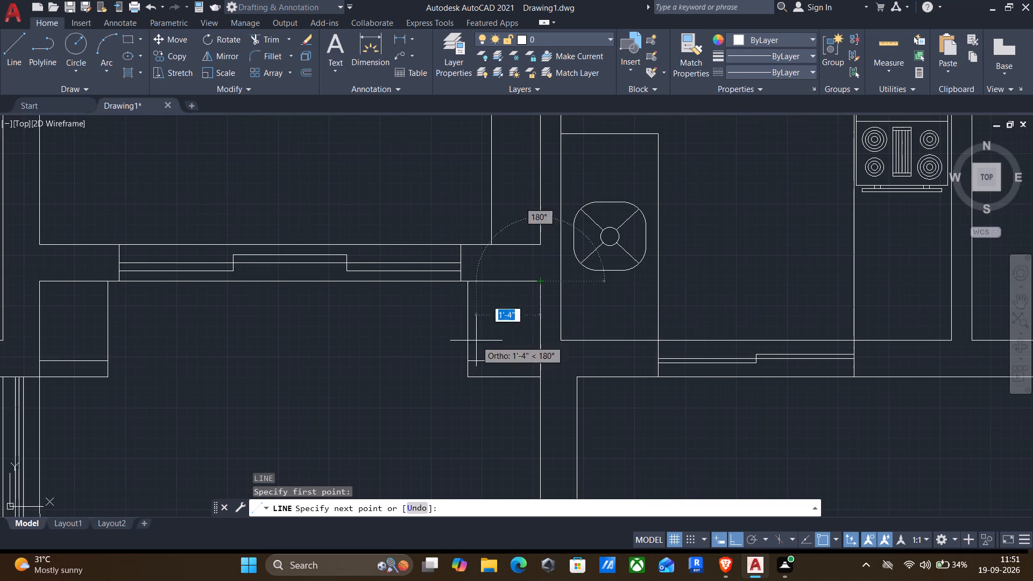
key("F8")
left_click(469, 359)
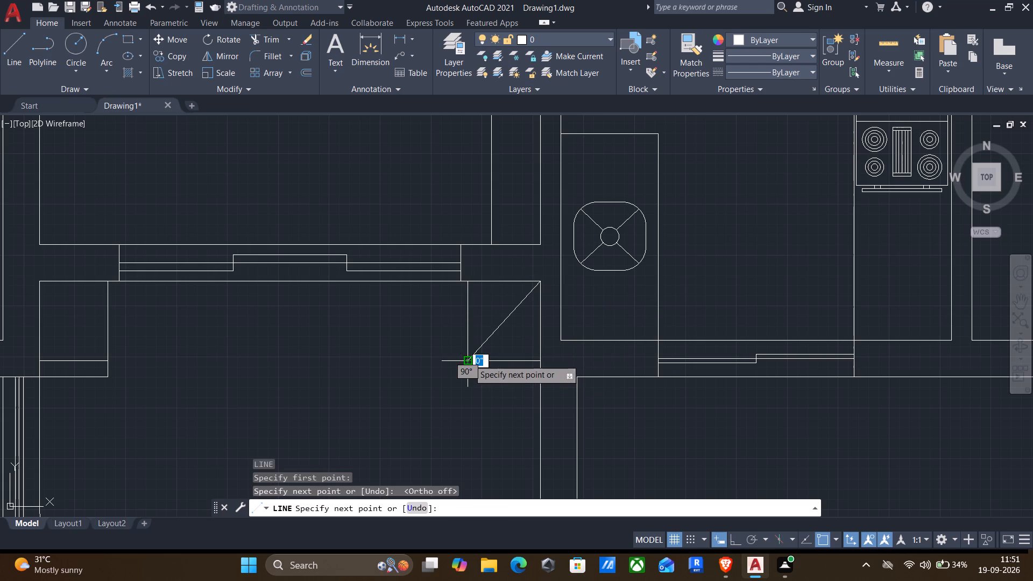
key("Return")
key("Return")
left_click(472, 281)
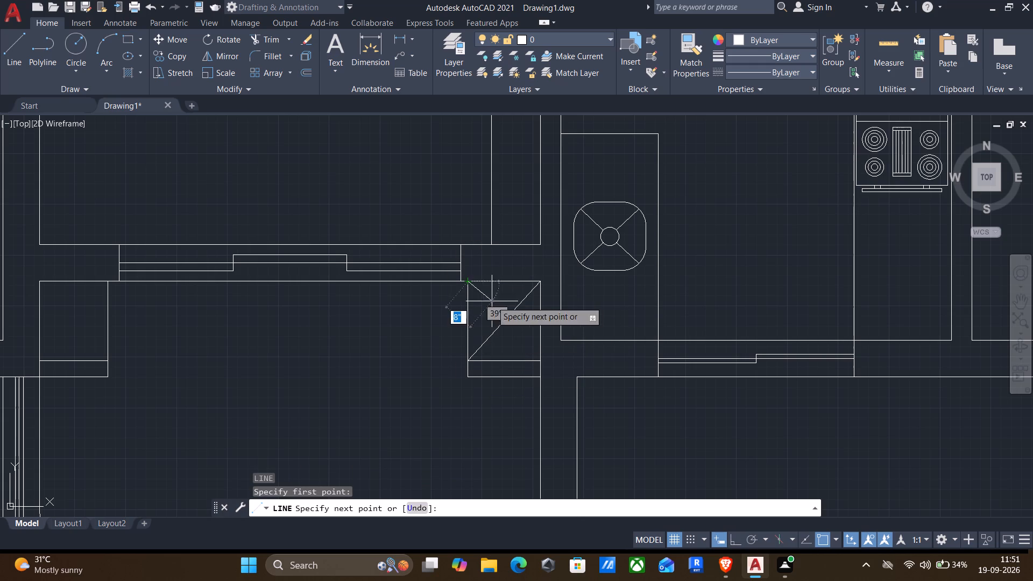
left_click(543, 364)
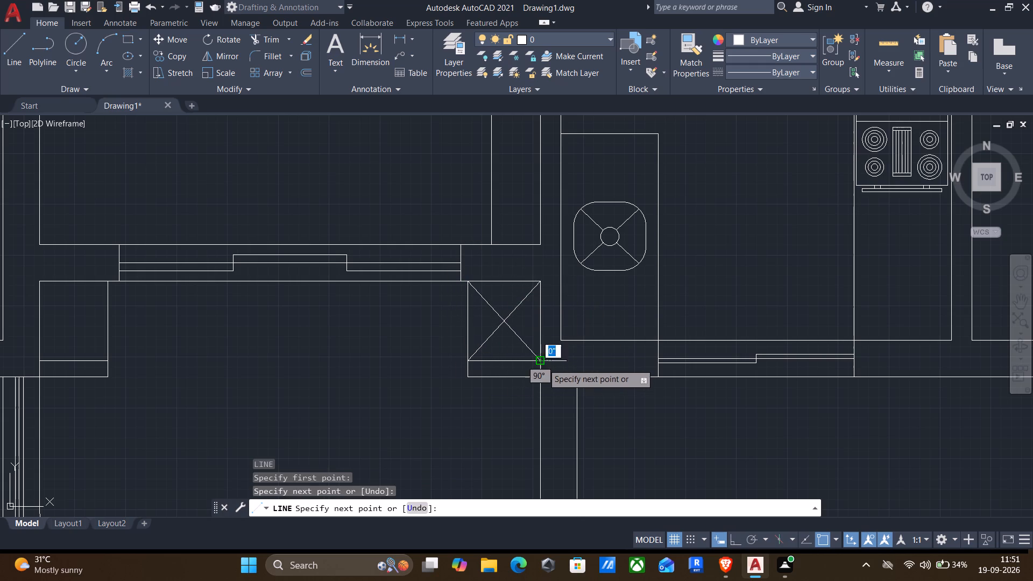
key("Return")
Draw two crossing diagonals between the corners of the rectangle in the balcony's northwest corner.
scroll(225, 358, "down", 1)
key("Return")
scroll(158, 358, "up", 1)
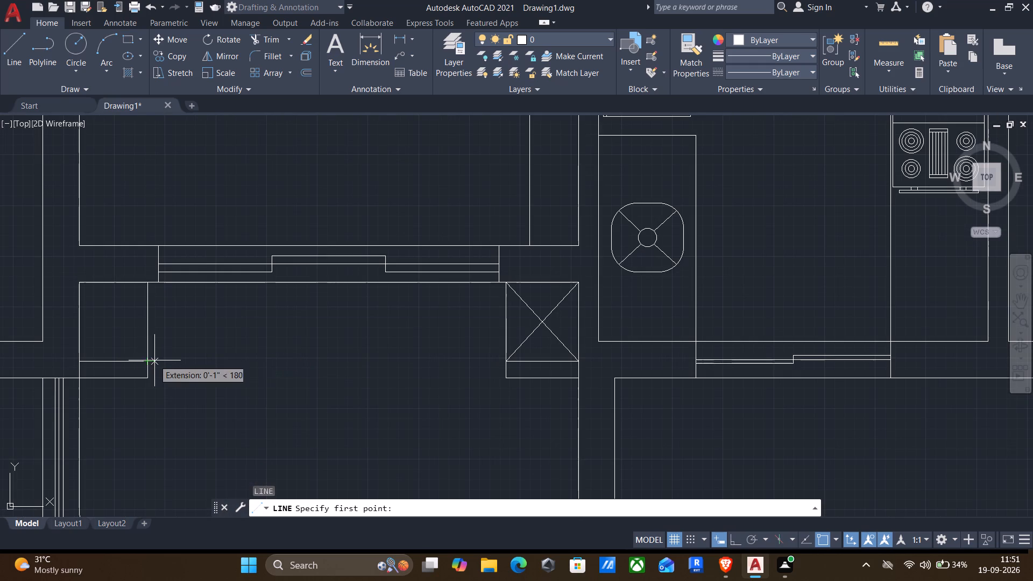
left_click(148, 362)
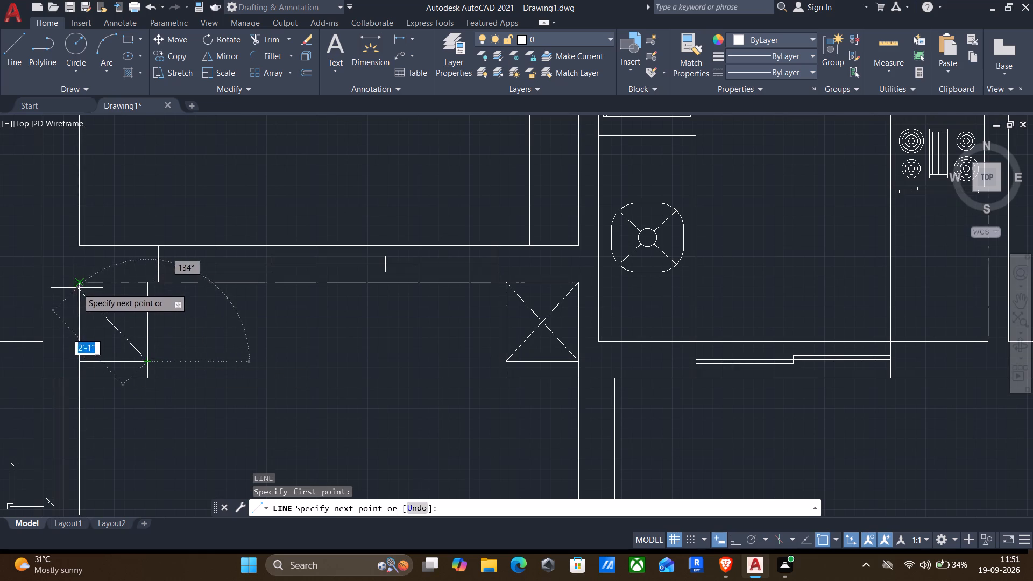
left_click(79, 282)
key("Return")
key("Return")
left_click(80, 362)
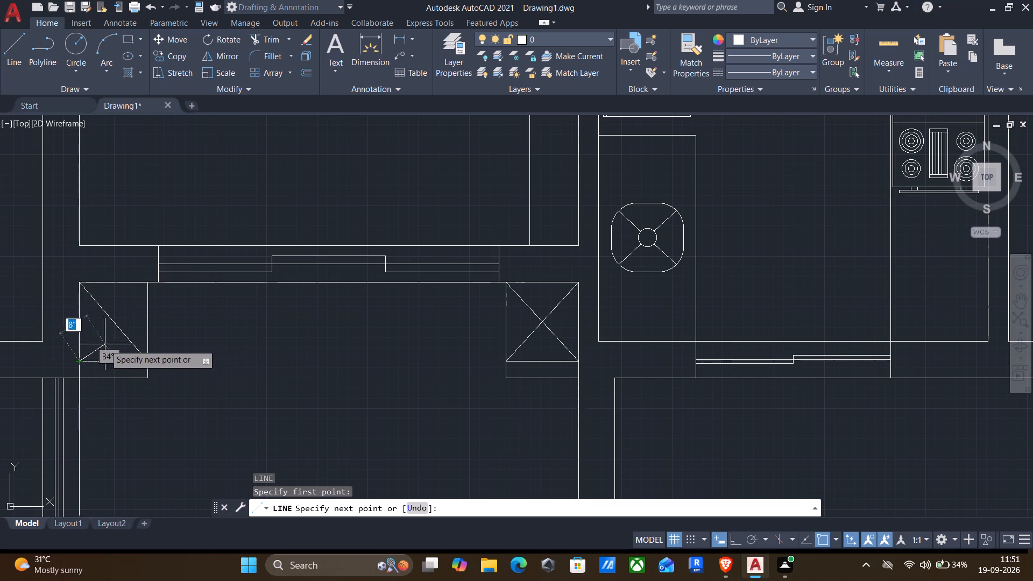
left_click(145, 283)
key("Return")
scroll(187, 330, "down", 1)
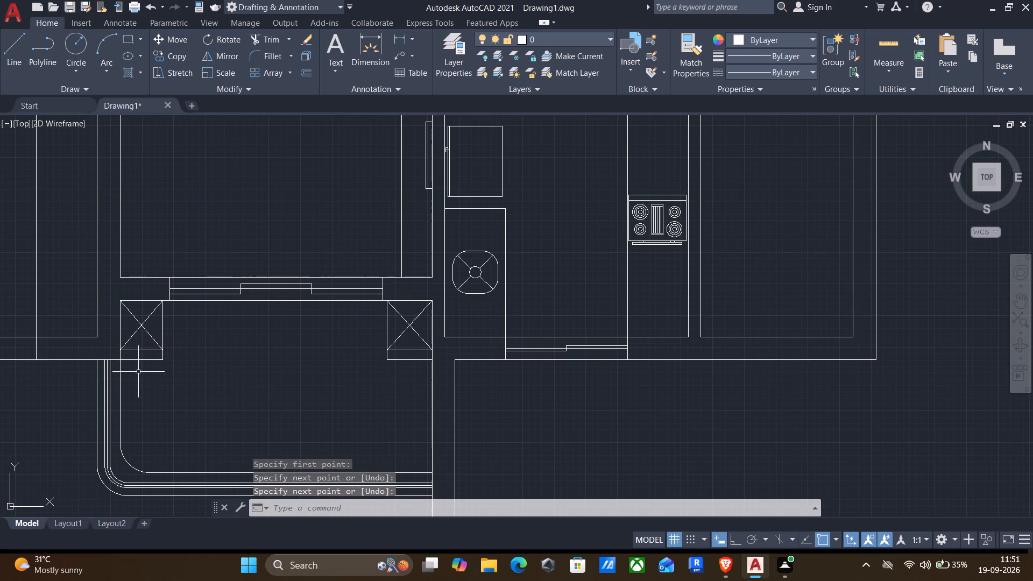
Draw a short line across the east exterior wall, level with the large central room's south wall face.
scroll(190, 384, "down", 1)
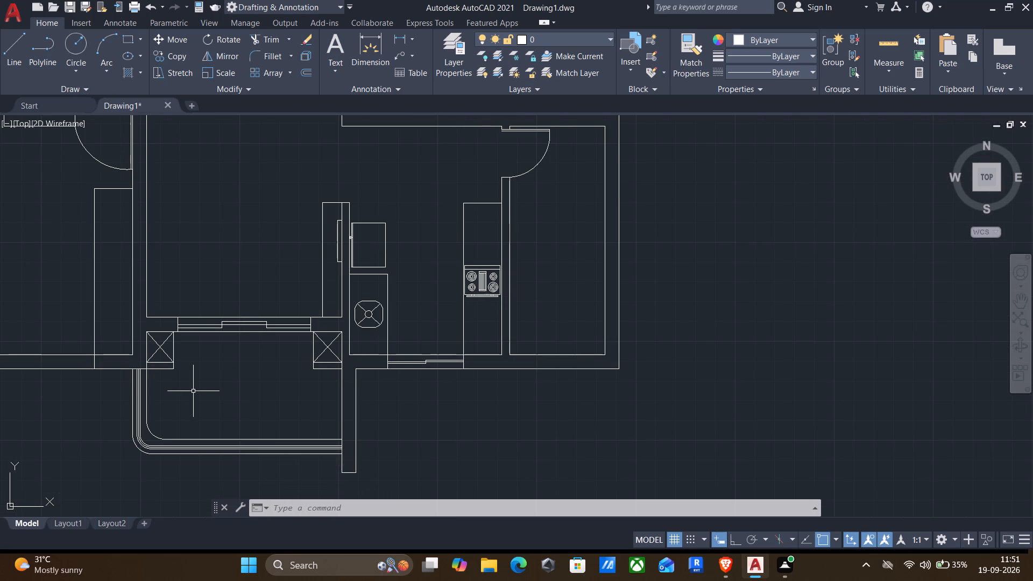
scroll(245, 383, "down", 1)
middle_click_drag(442, 321, 410, 433)
scroll(410, 433, "down", 1)
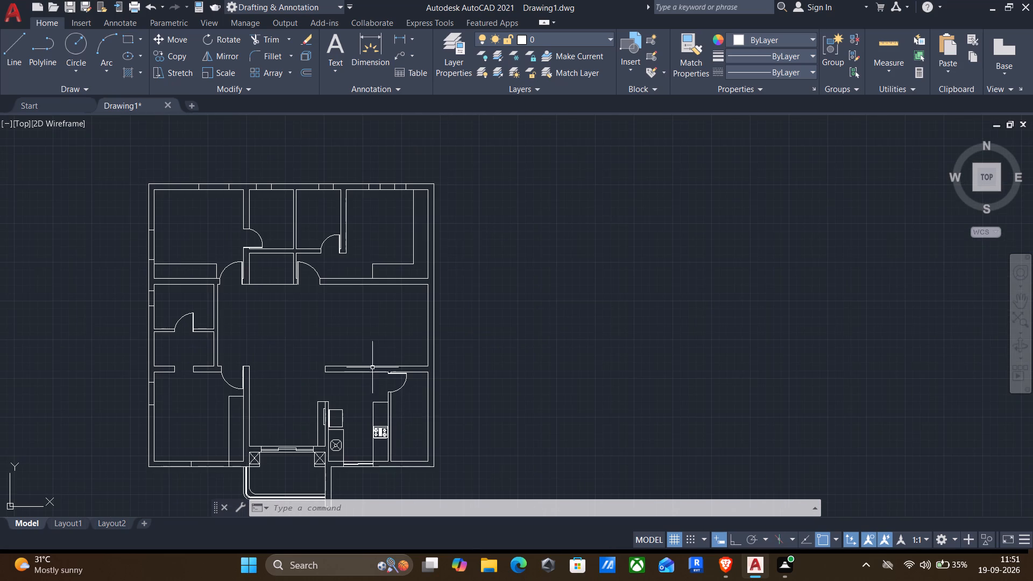
middle_click_drag(369, 350, 334, 307)
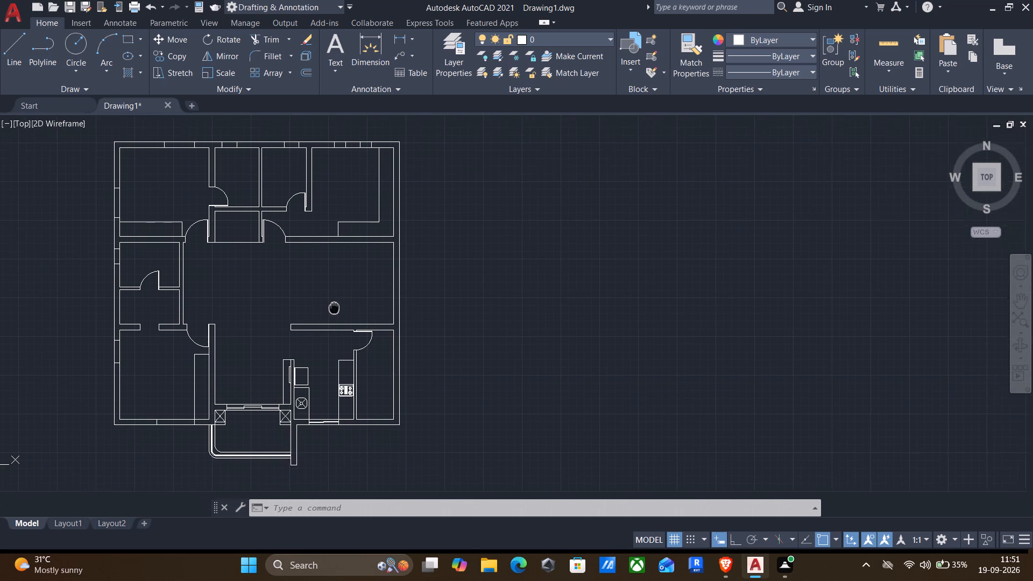
middle_click_drag(334, 307, 339, 301)
key("l")
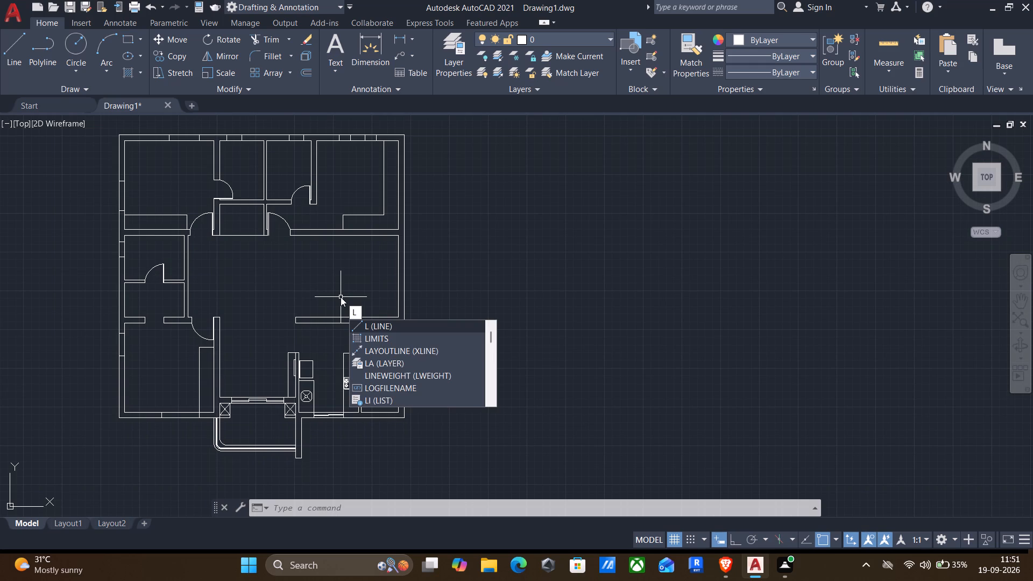
key("Return")
scroll(374, 296, "up", 1)
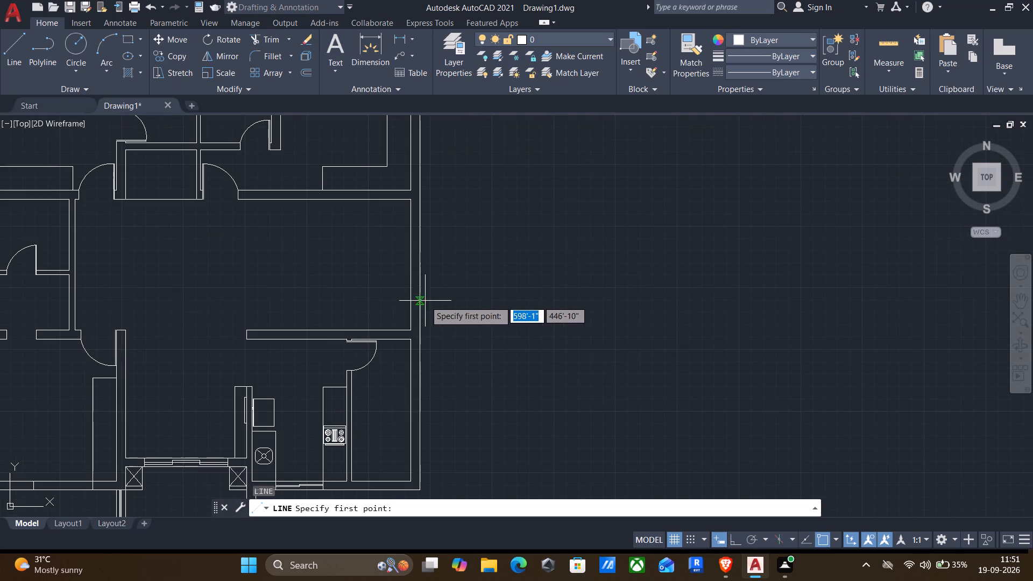
scroll(417, 315, "up", 2)
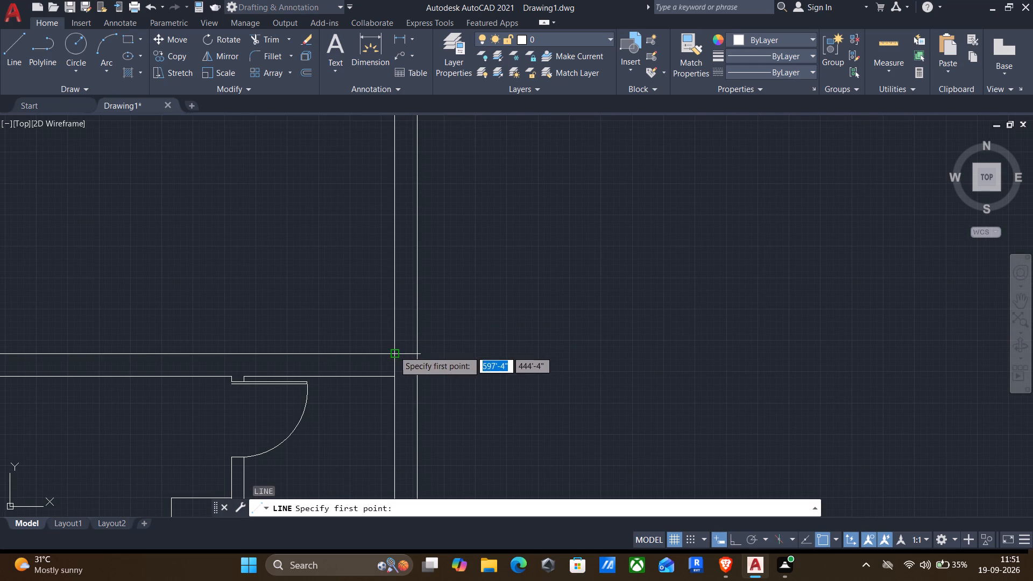
left_click_drag(392, 352, 401, 352)
left_click(415, 352)
key("Return")
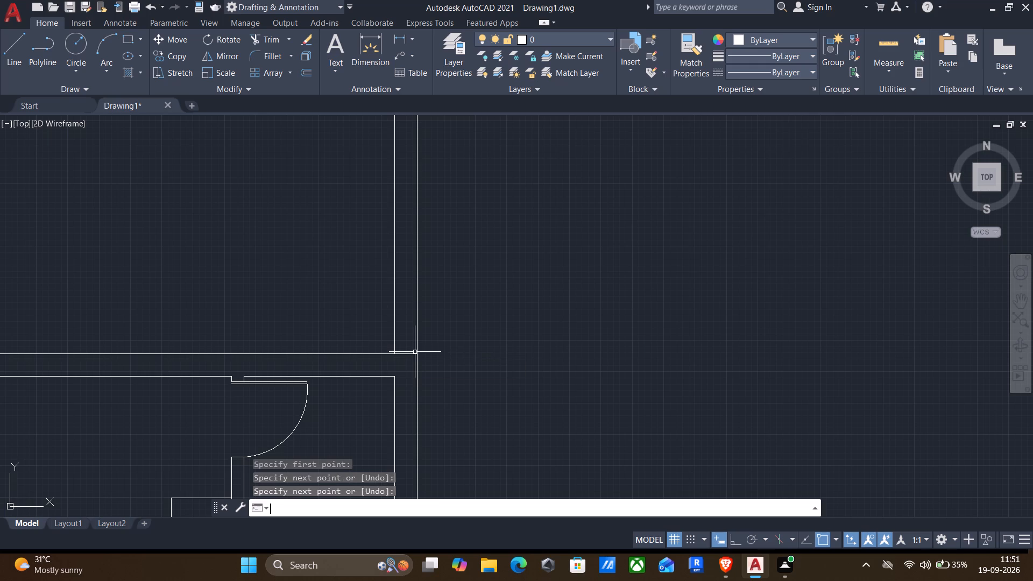
Offset the short line across the east exterior wall to the north by 4' and by 2'.
key("o")
key("Return")
left_click_drag(401, 366, 401, 359)
left_click(404, 346)
left_click_drag(407, 357, 405, 351)
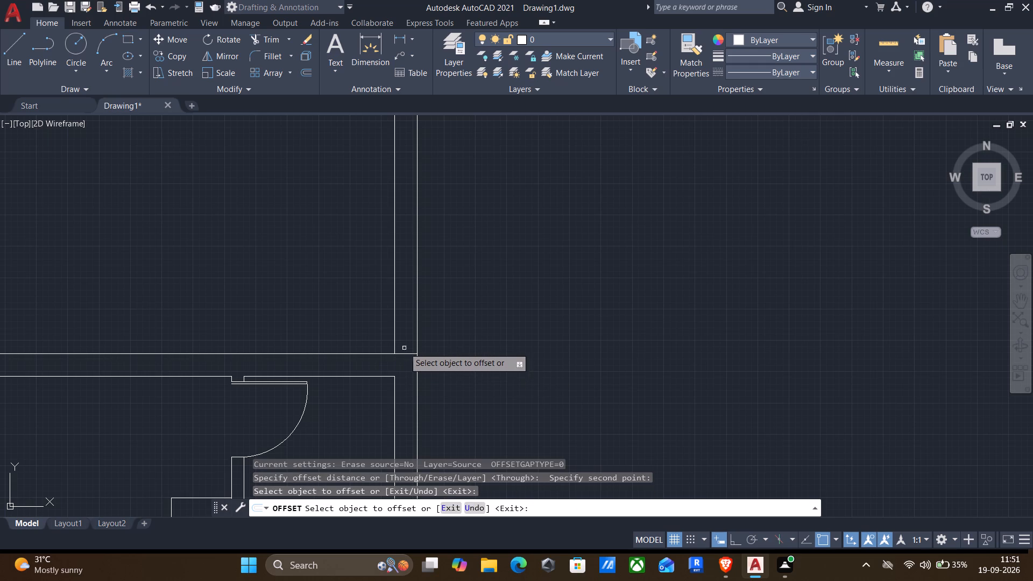
left_click(404, 355)
type("4'")
key("Return")
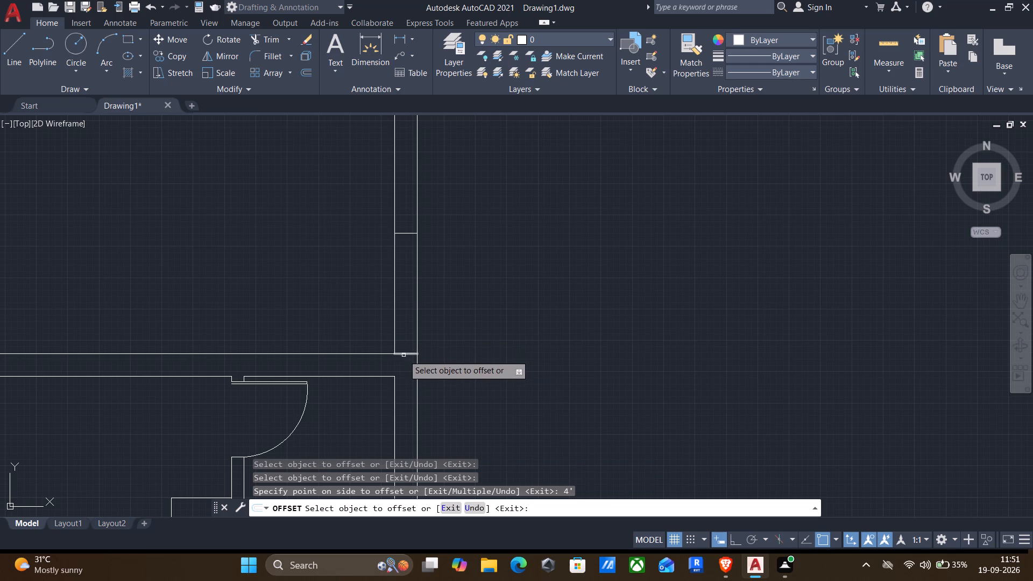
left_click(404, 356)
type("2'")
key("Return")
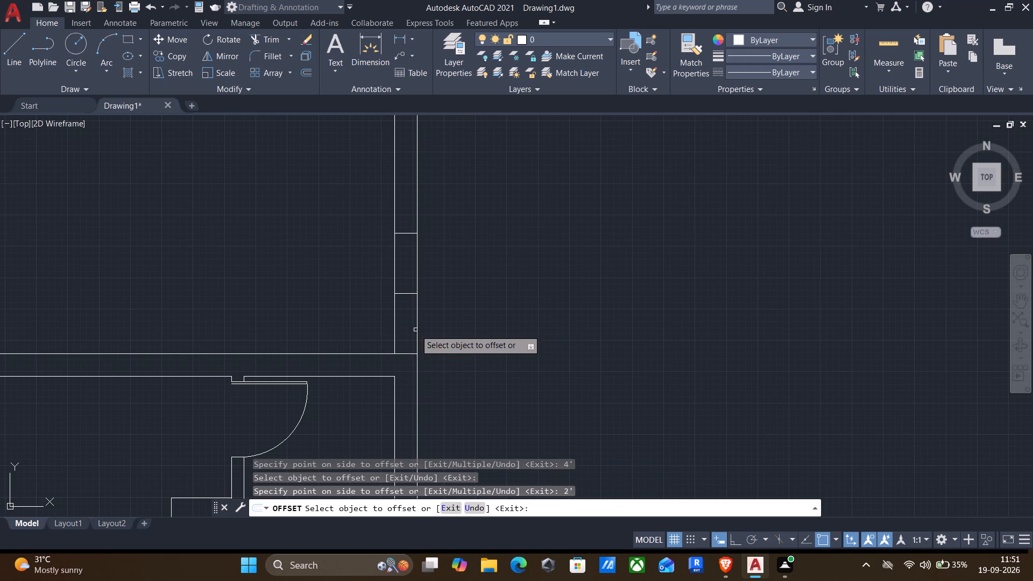
Offset the west end line of the window in the northwest room's north wall to the east by 1'6" and by 2'.
scroll(395, 325, "down", 2)
scroll(387, 273, "down", 1)
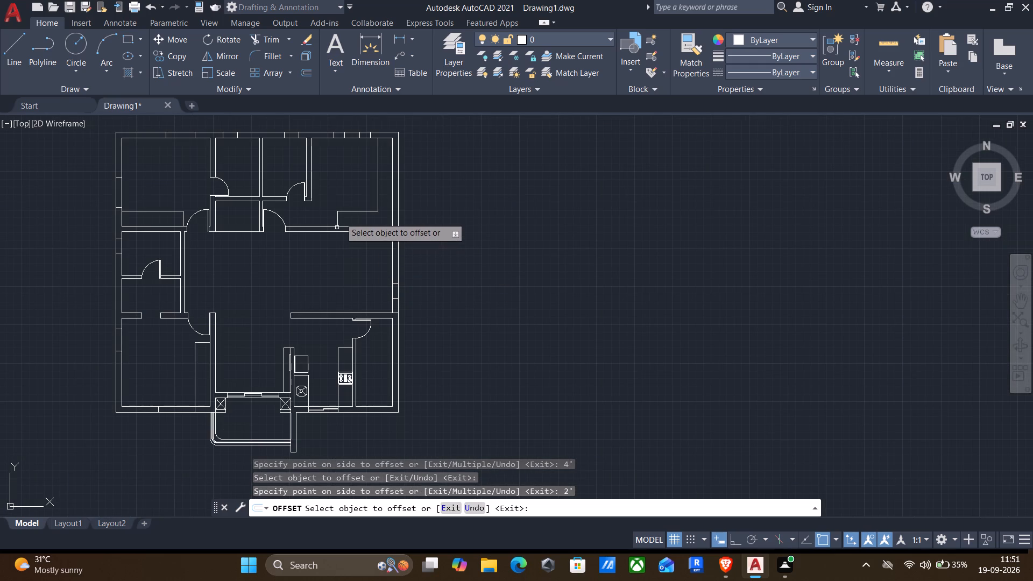
scroll(180, 136, "up", 1)
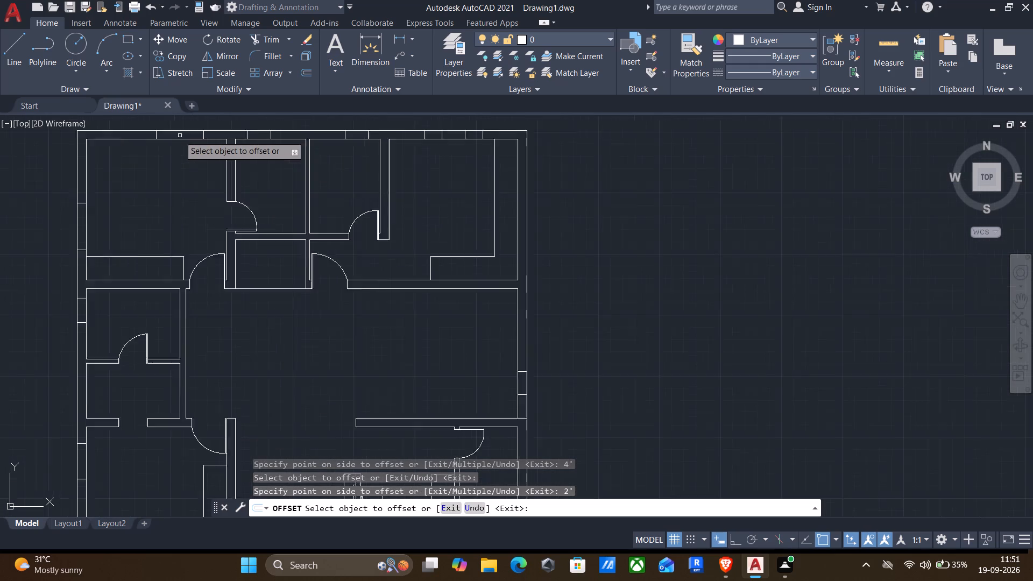
scroll(179, 136, "up", 1)
left_click(142, 137)
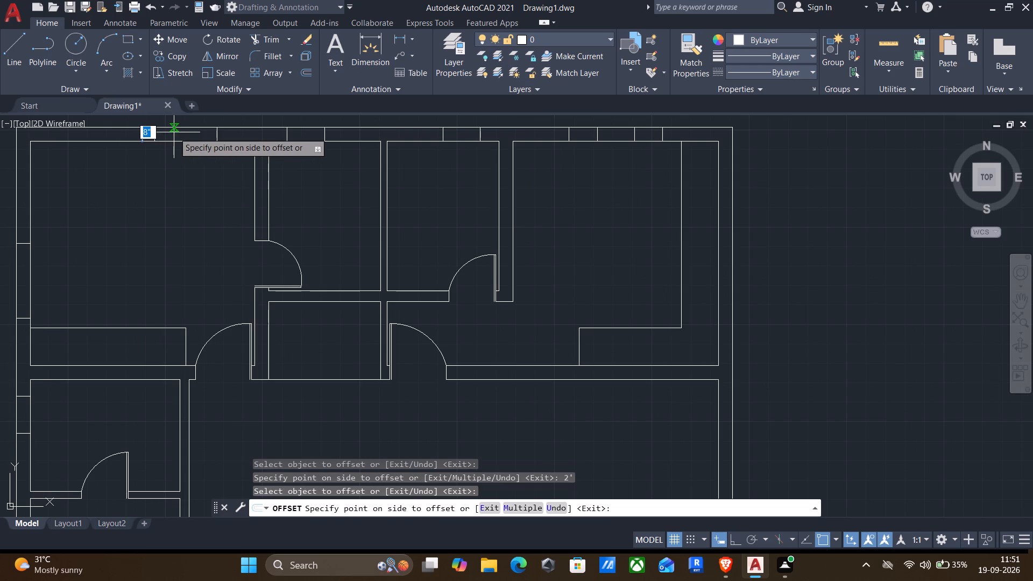
key("1")
type("'6\"")
key("Return")
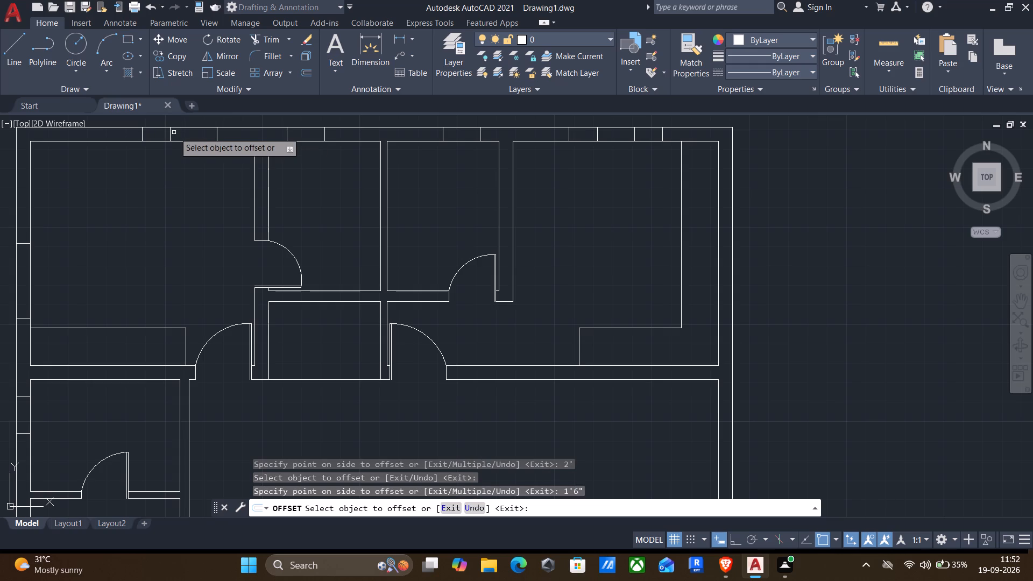
left_click(144, 129)
key("2")
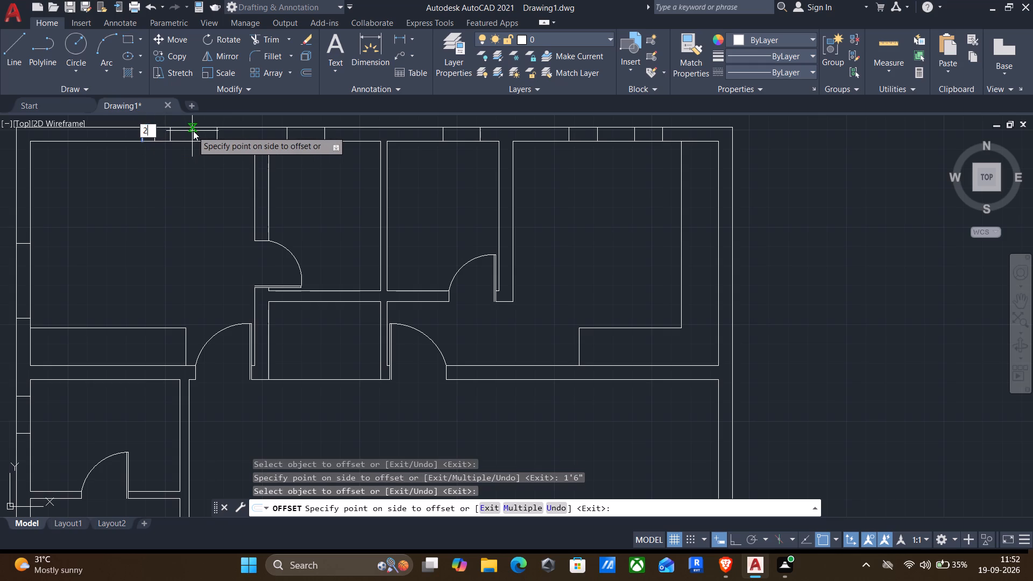
key("apostrophe")
key("Return")
Offset the south end line of the window in the northwest room's west wall 2' to the north.
scroll(158, 185, "down", 1)
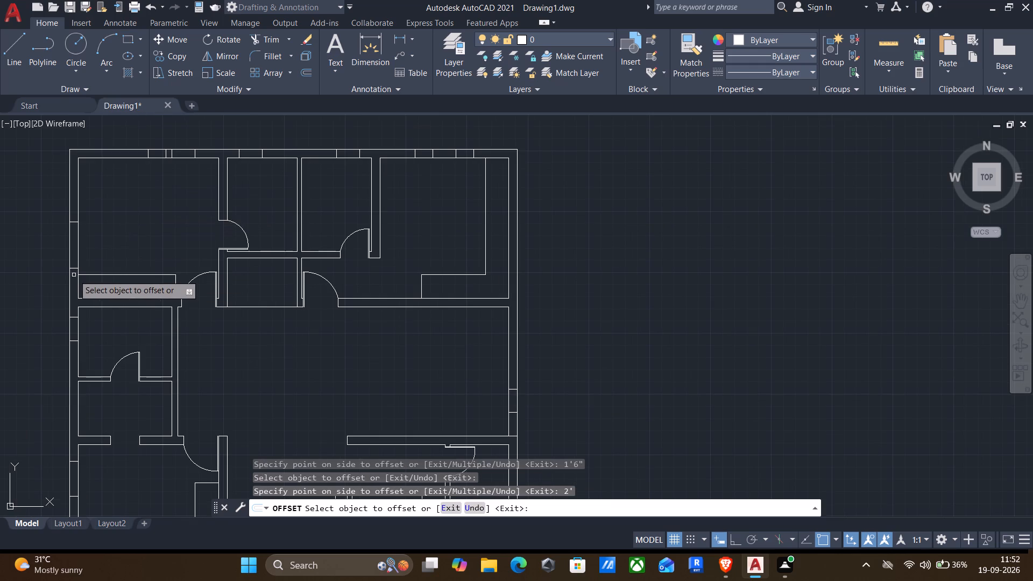
scroll(74, 275, "up", 2)
left_click(67, 259)
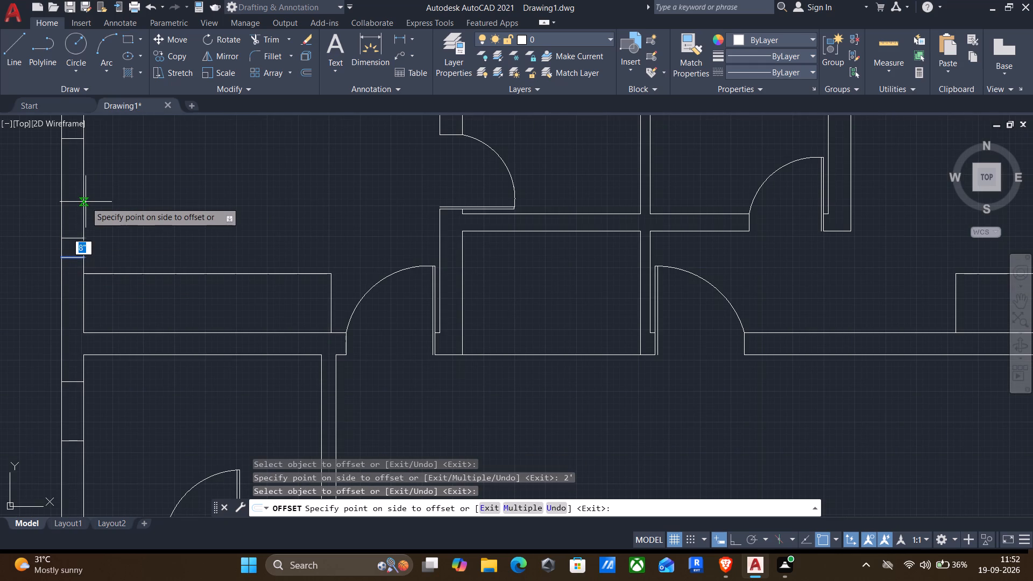
type("2'")
key("Return")
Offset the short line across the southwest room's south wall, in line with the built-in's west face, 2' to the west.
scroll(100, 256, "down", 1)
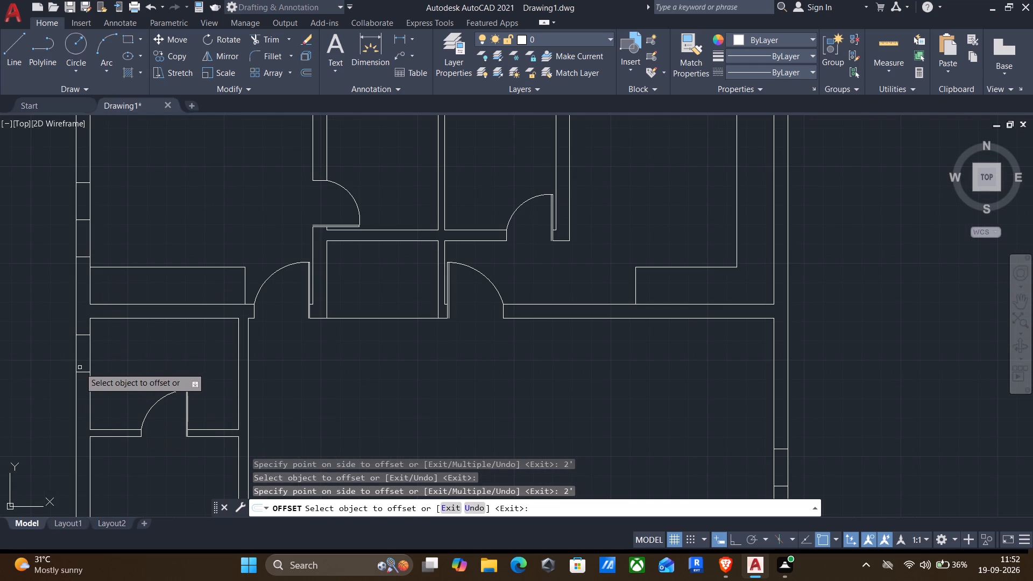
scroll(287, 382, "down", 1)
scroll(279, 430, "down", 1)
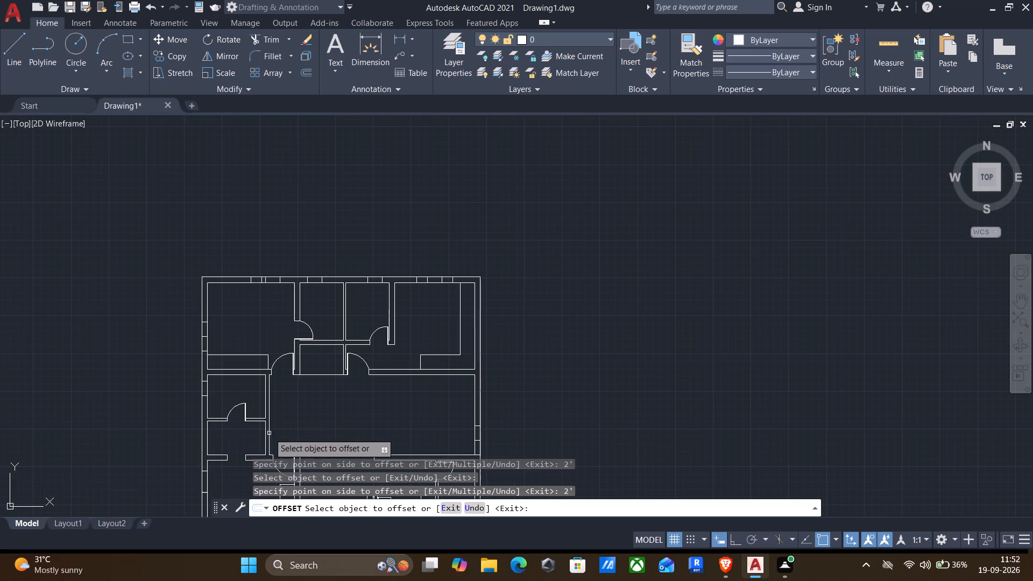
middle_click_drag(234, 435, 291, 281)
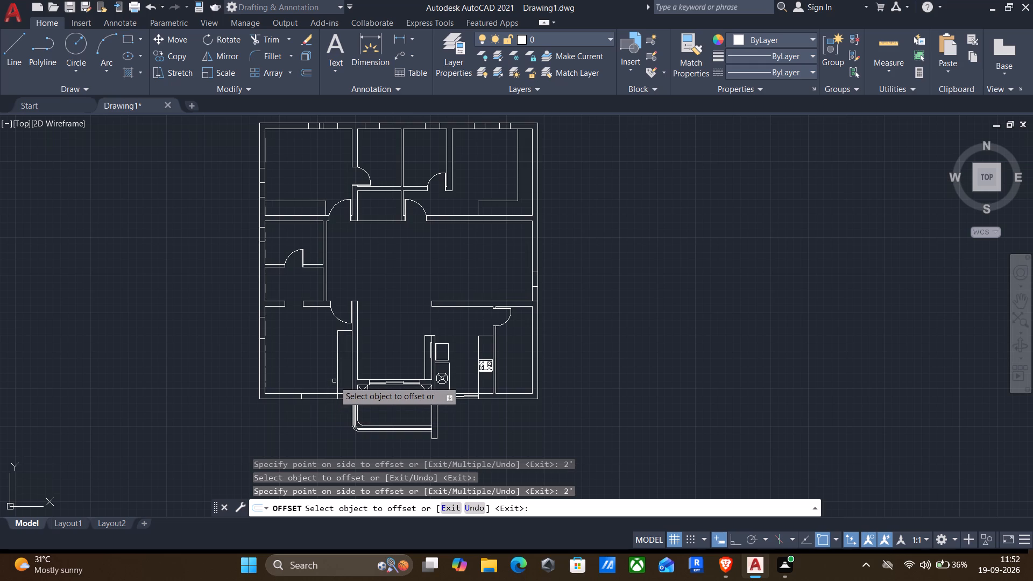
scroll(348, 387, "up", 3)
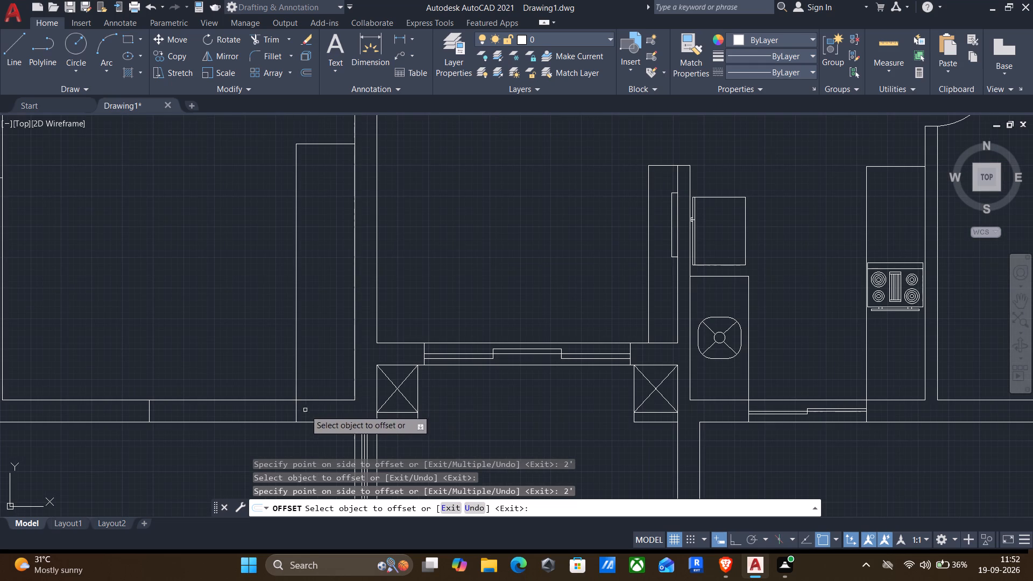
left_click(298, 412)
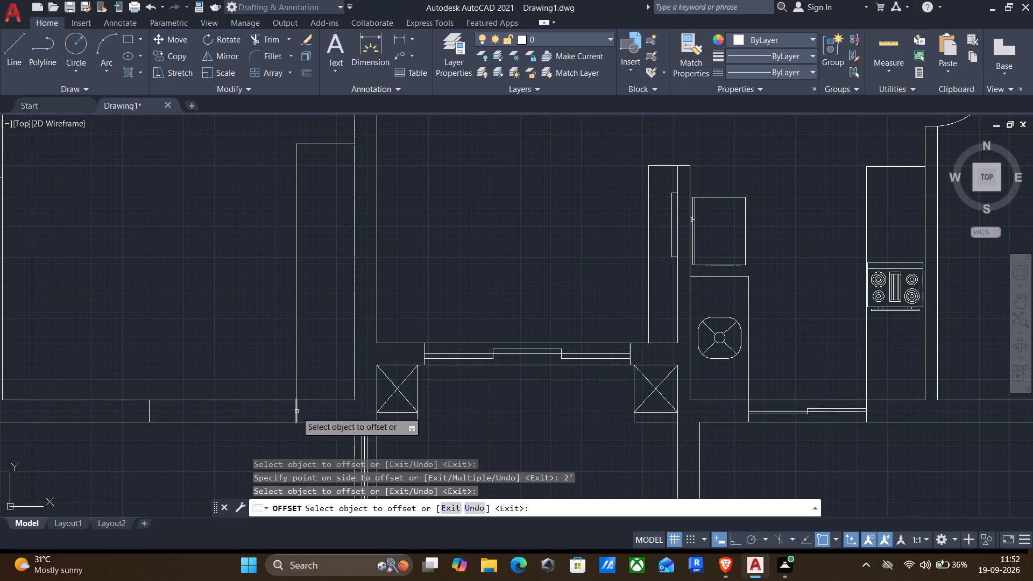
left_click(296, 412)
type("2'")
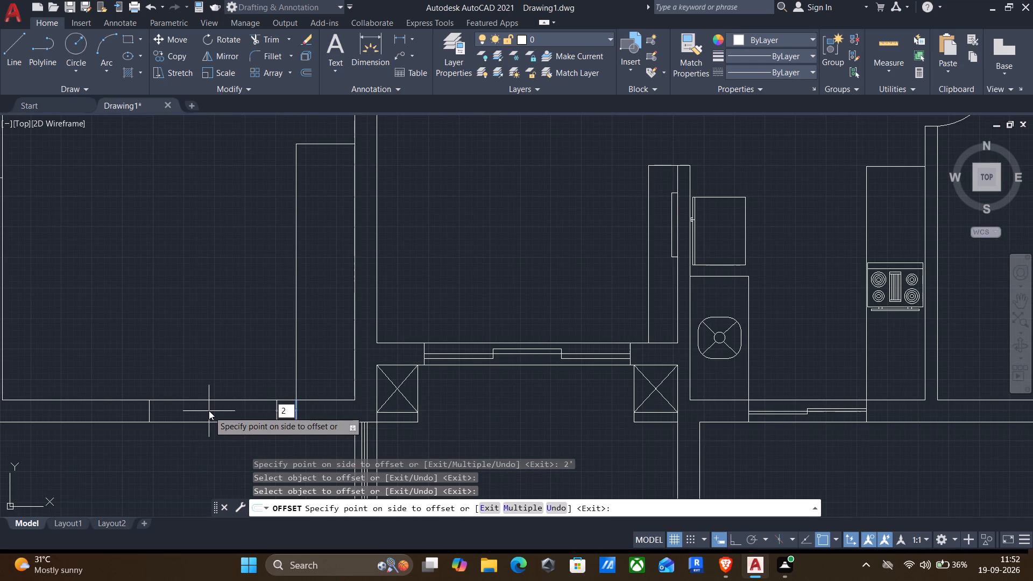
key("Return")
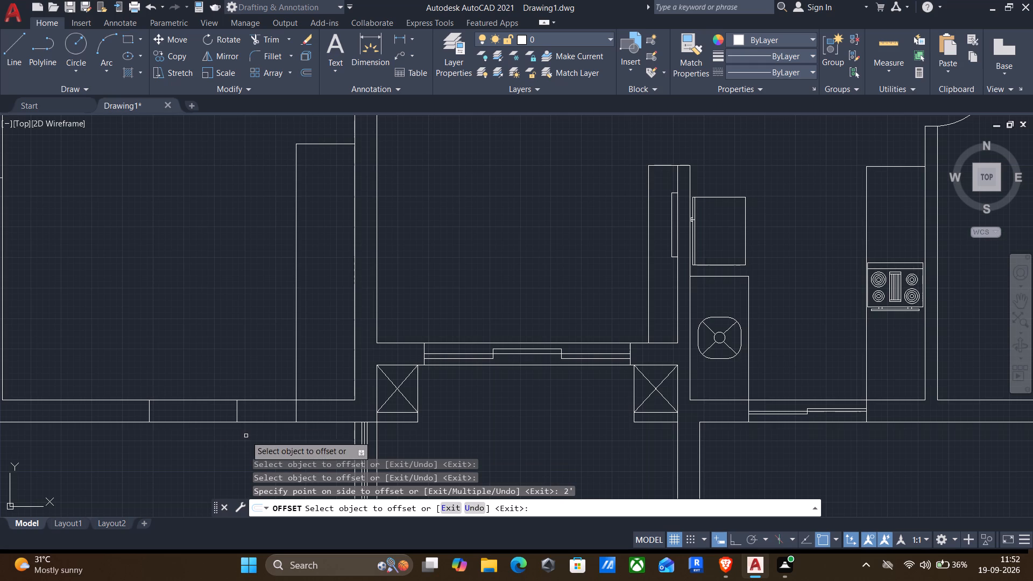
Measure the spacing between the short lines across the southwest room's south wall.
scroll(243, 416, "down", 1)
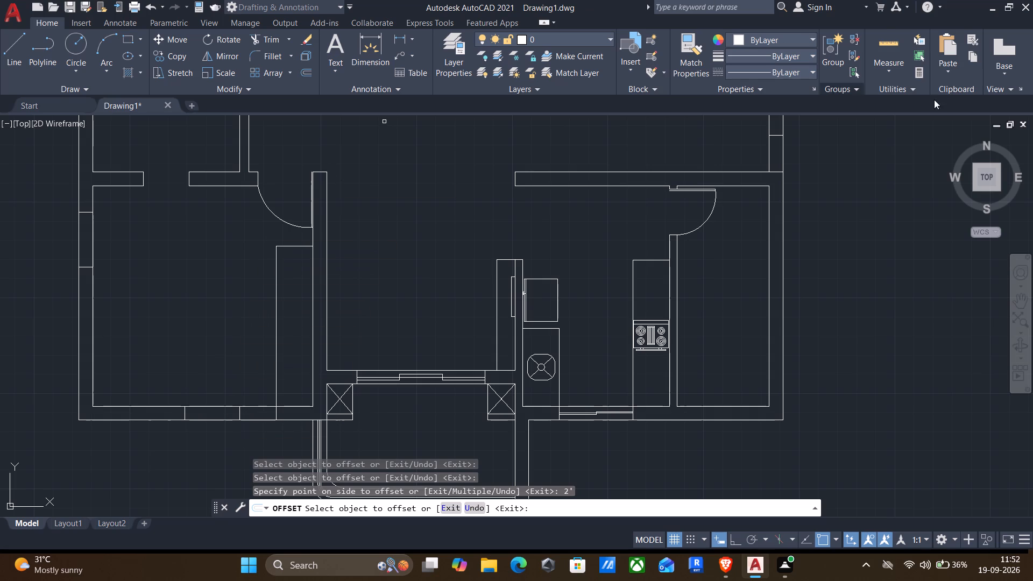
left_click(884, 42)
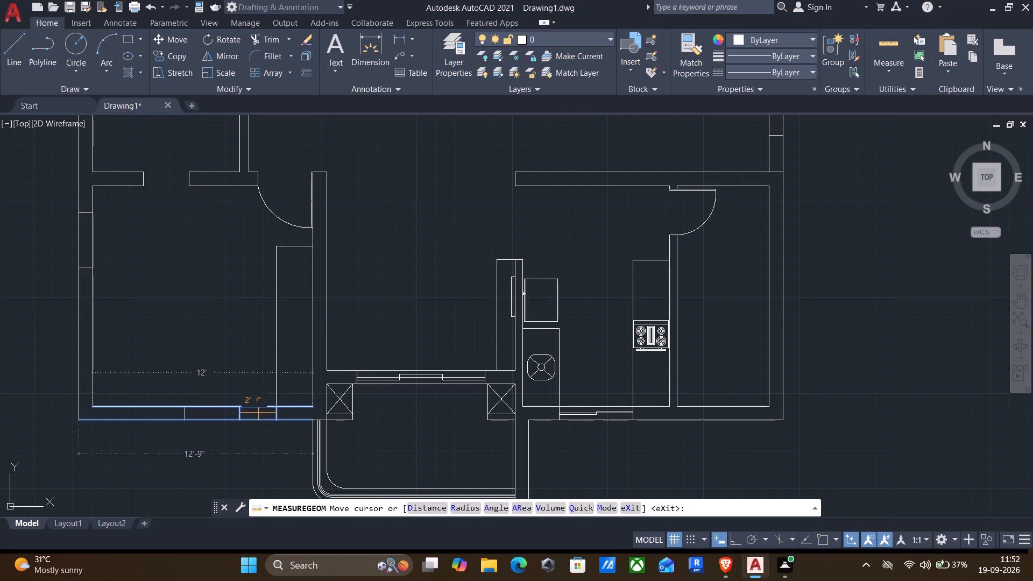
key("Escape")
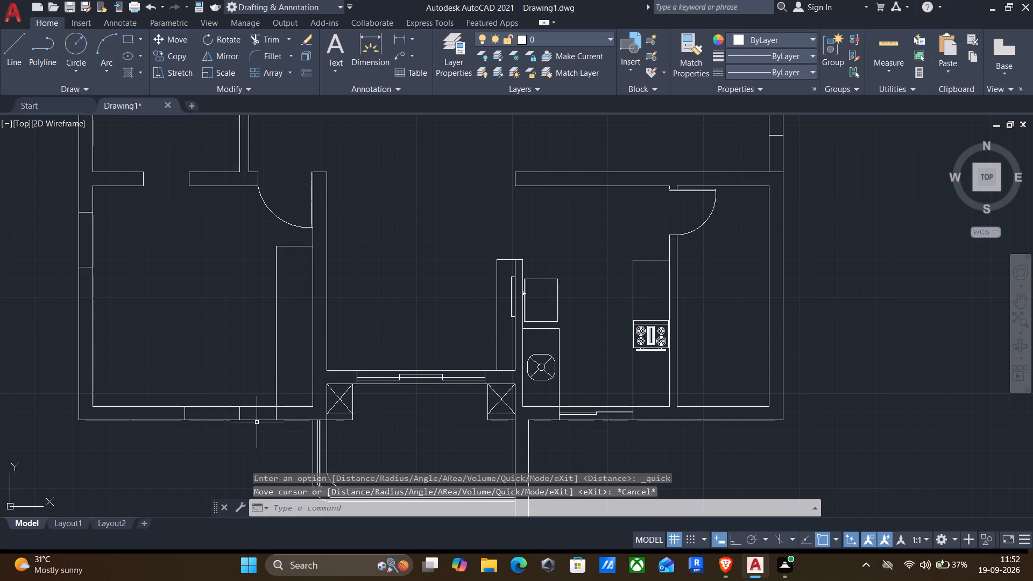
key("Return")
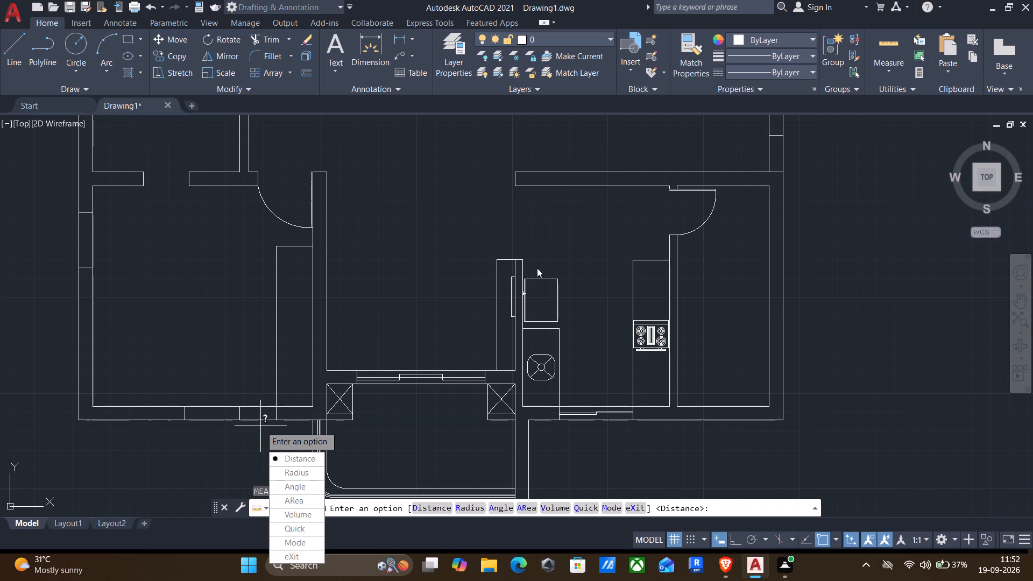
key("Escape")
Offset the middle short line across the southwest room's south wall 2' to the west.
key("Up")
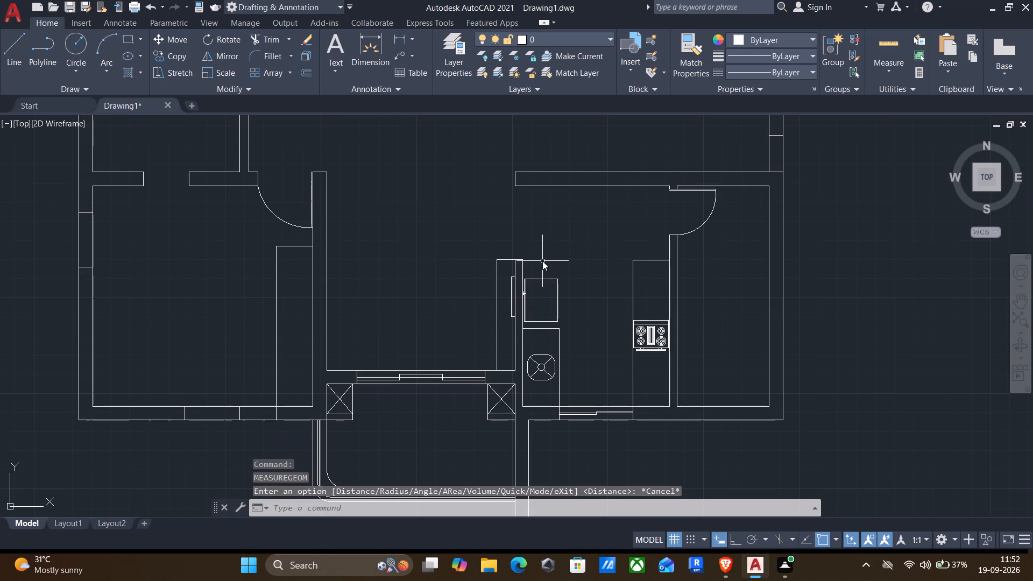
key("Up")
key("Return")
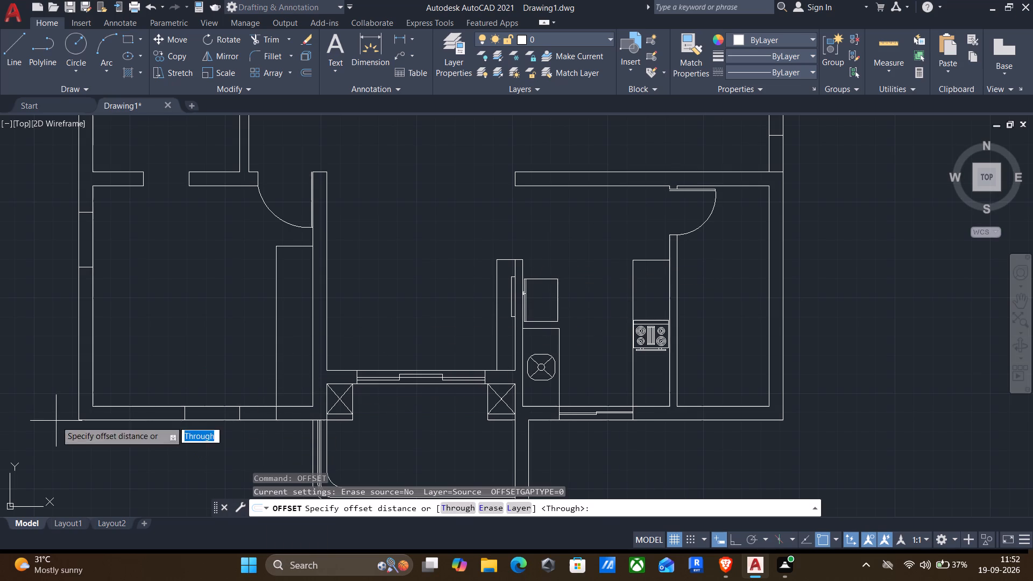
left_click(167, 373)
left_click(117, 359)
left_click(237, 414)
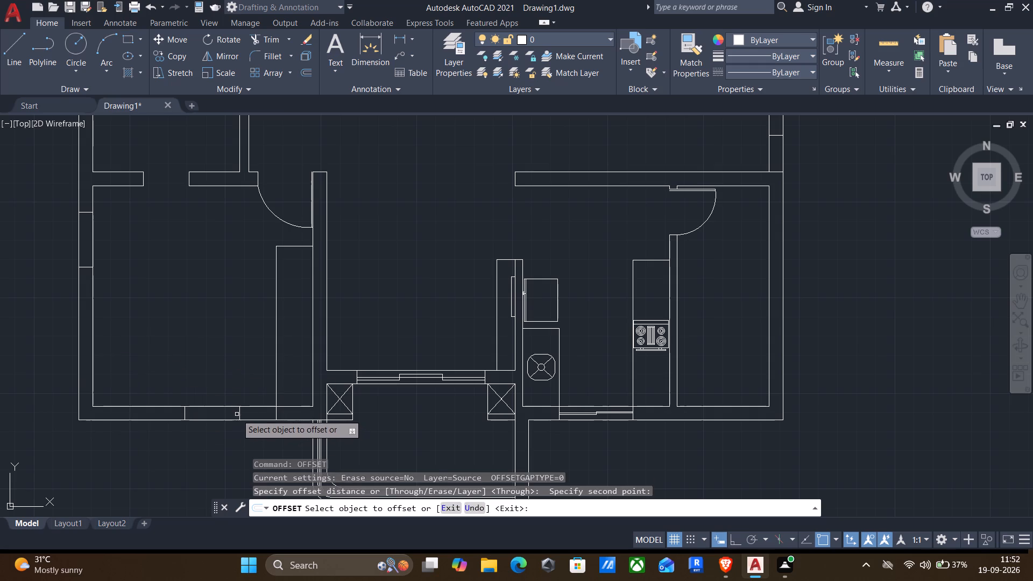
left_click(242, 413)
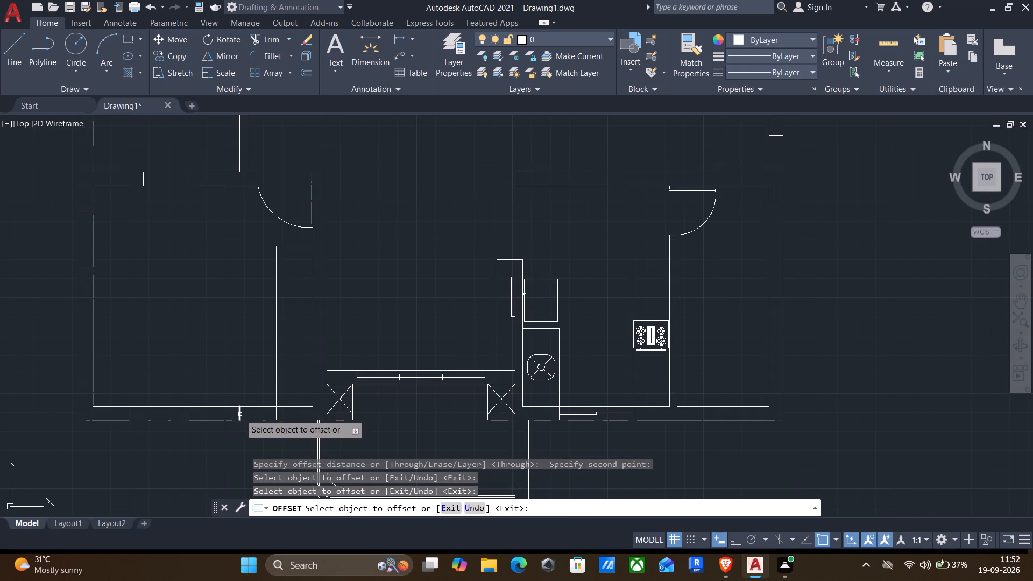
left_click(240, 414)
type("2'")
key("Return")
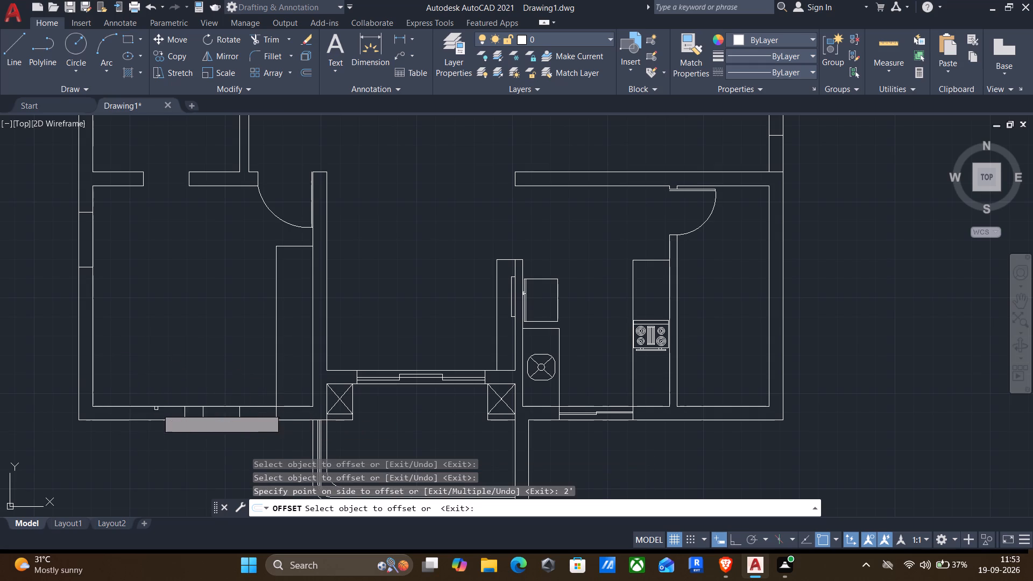
Erase all four short lines crossing the southwest room's south wall.
key("Return")
left_click(190, 415)
left_click(175, 416)
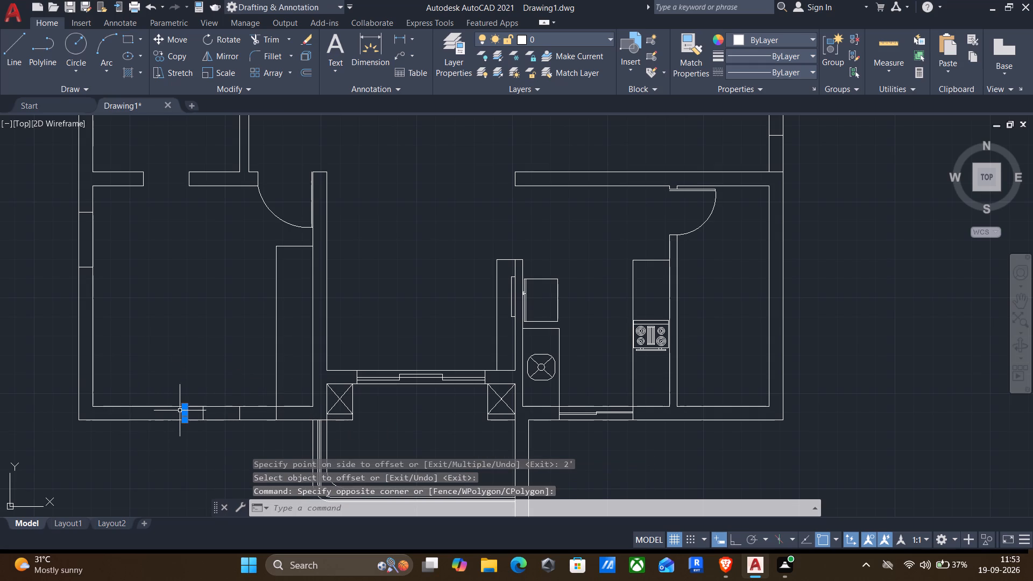
key("Delete")
middle_click_drag(244, 447, 245, 439)
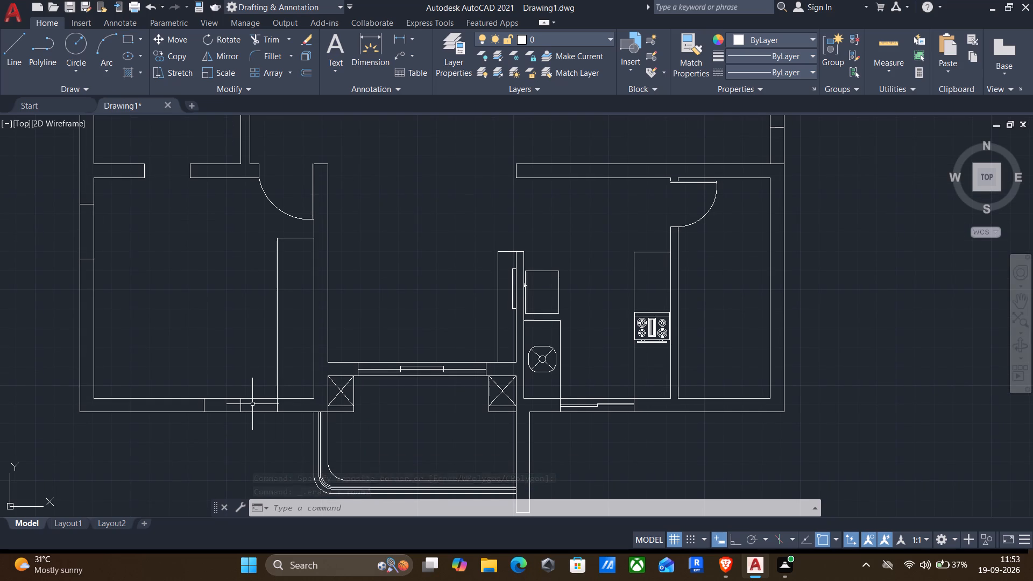
left_click(278, 407)
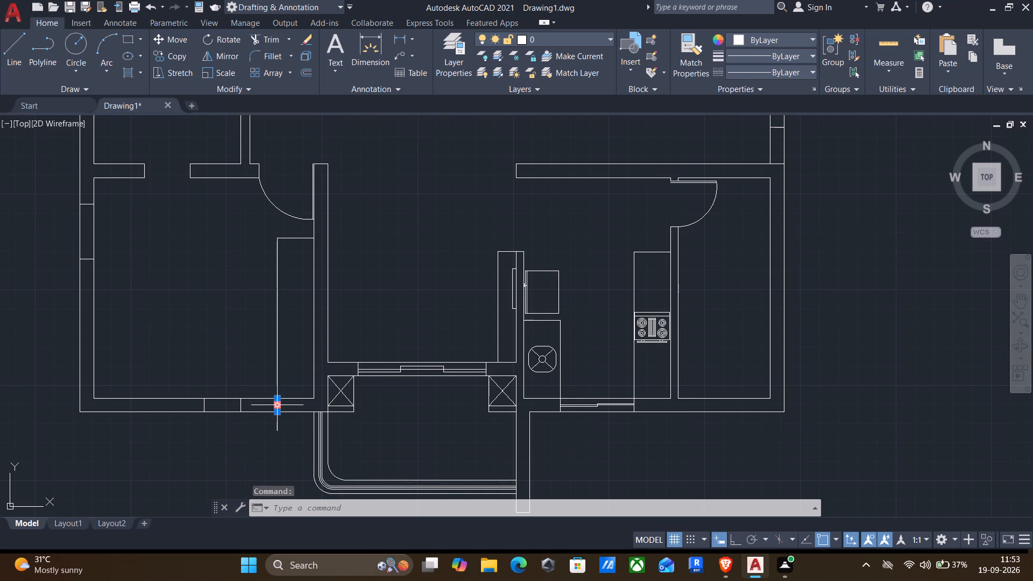
key("Delete")
scroll(230, 407, "up", 2)
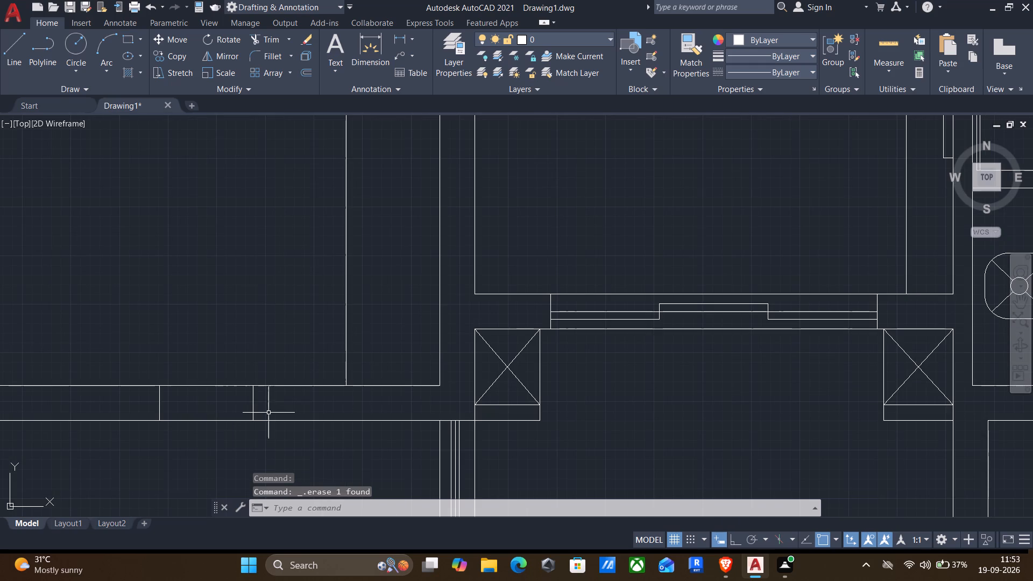
left_click(269, 413)
left_click(148, 401)
key("Delete")
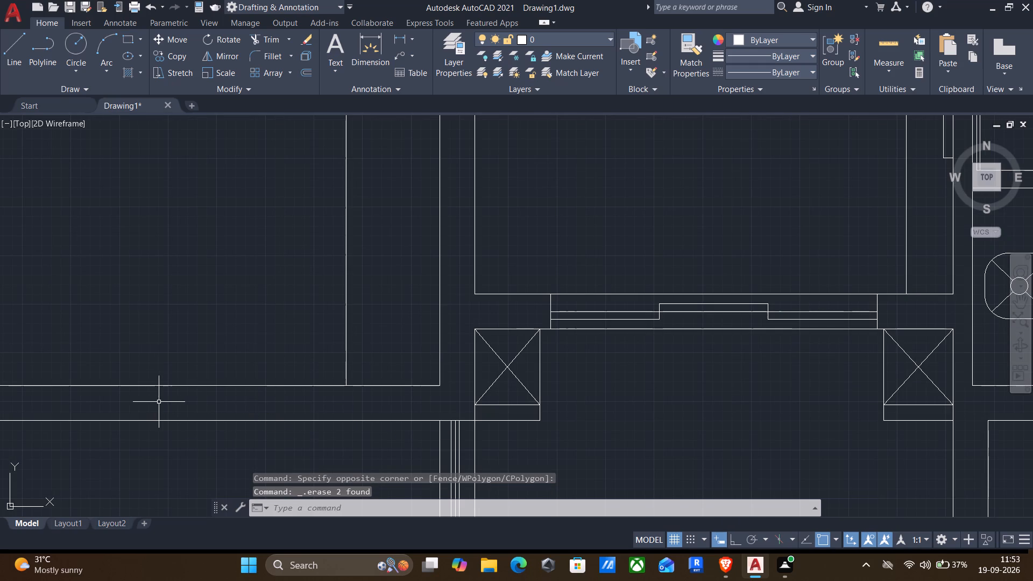
With ortho on, draw a 9" line straight across the southwest room's south wall, slightly west of the built-in.
key("l")
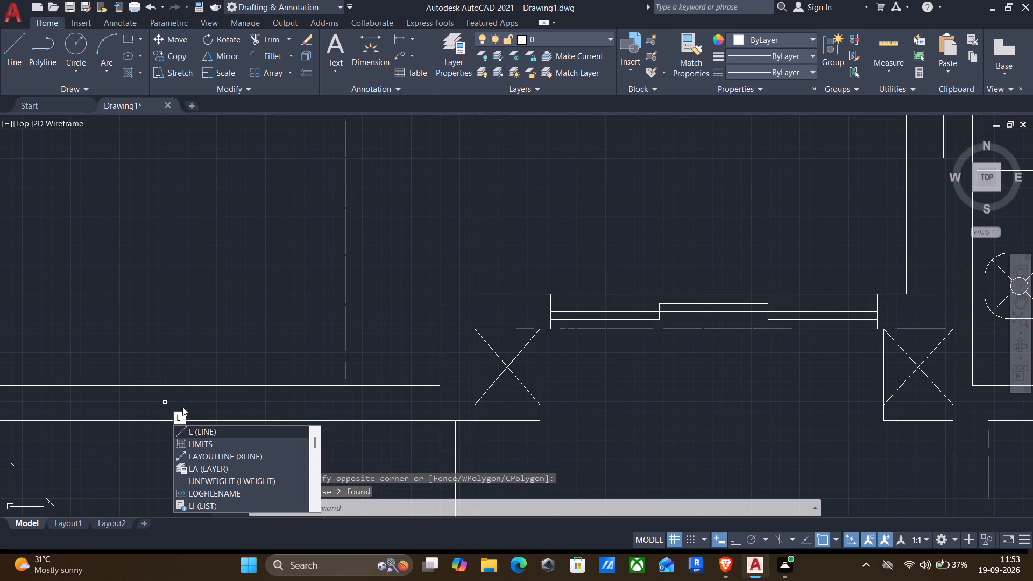
key("Return")
scroll(282, 402, "up", 2)
left_click(329, 366)
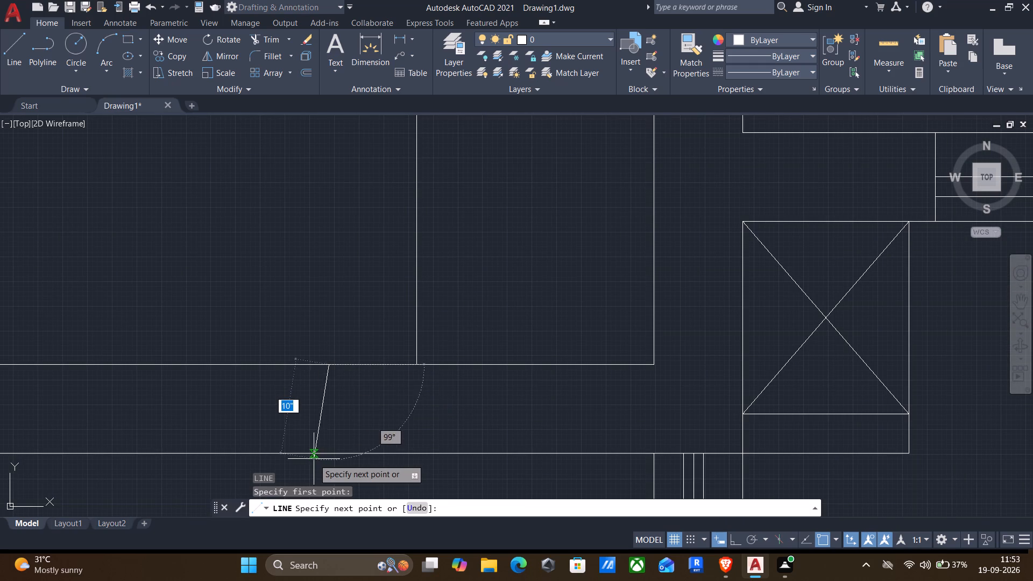
key("F8")
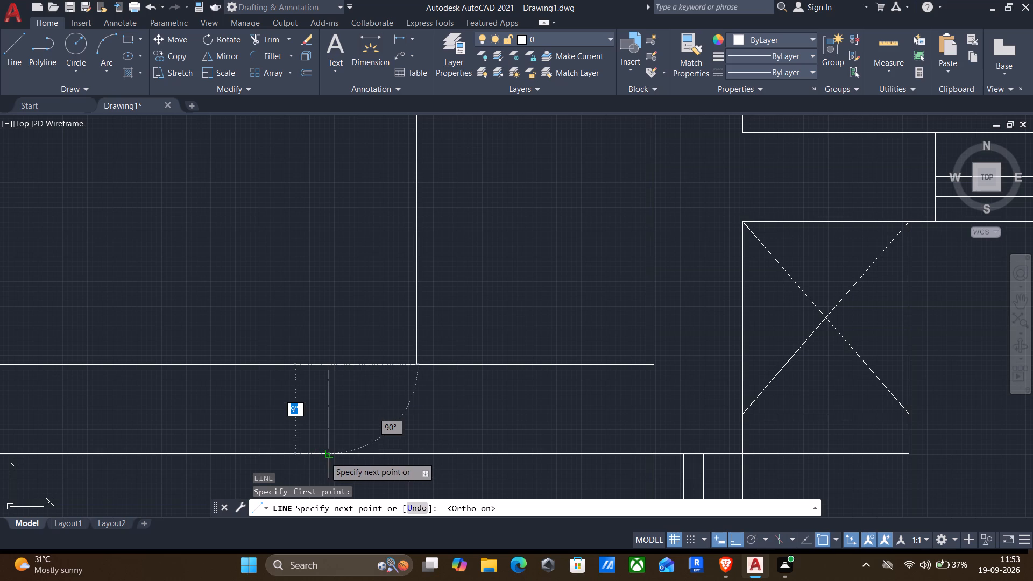
left_click(327, 455)
key("Return")
Offset the short line across the southwest room's south wall westward twice, 2' each time, to mark a two-part window.
key("o")
key("Return")
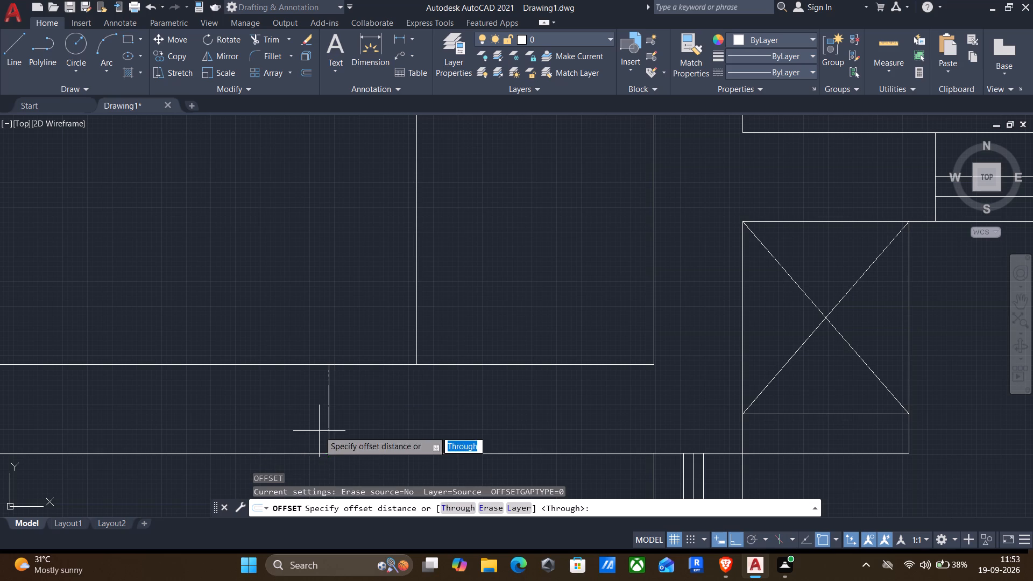
left_click(319, 431)
left_click(285, 431)
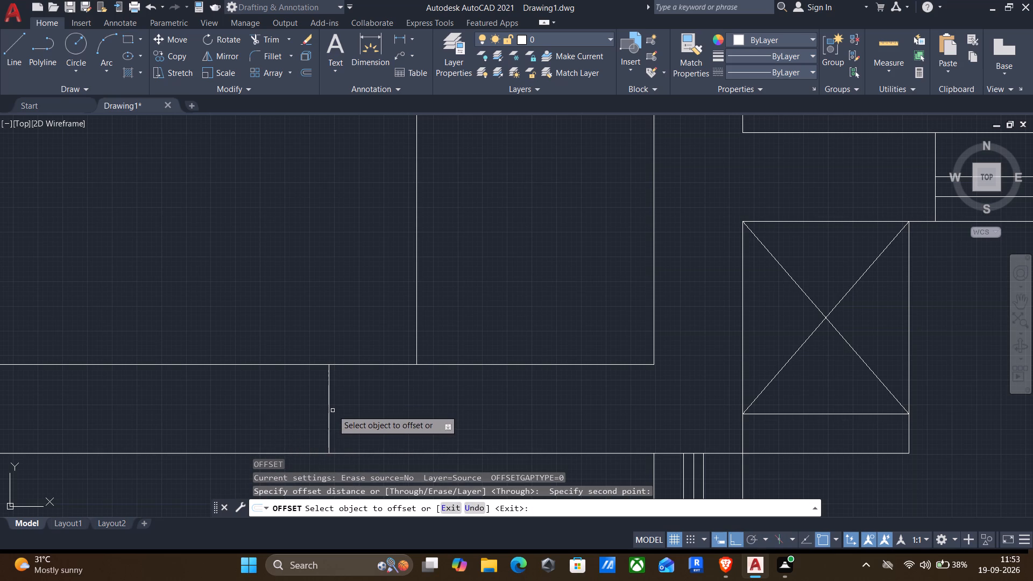
left_click(327, 400)
left_click(328, 398)
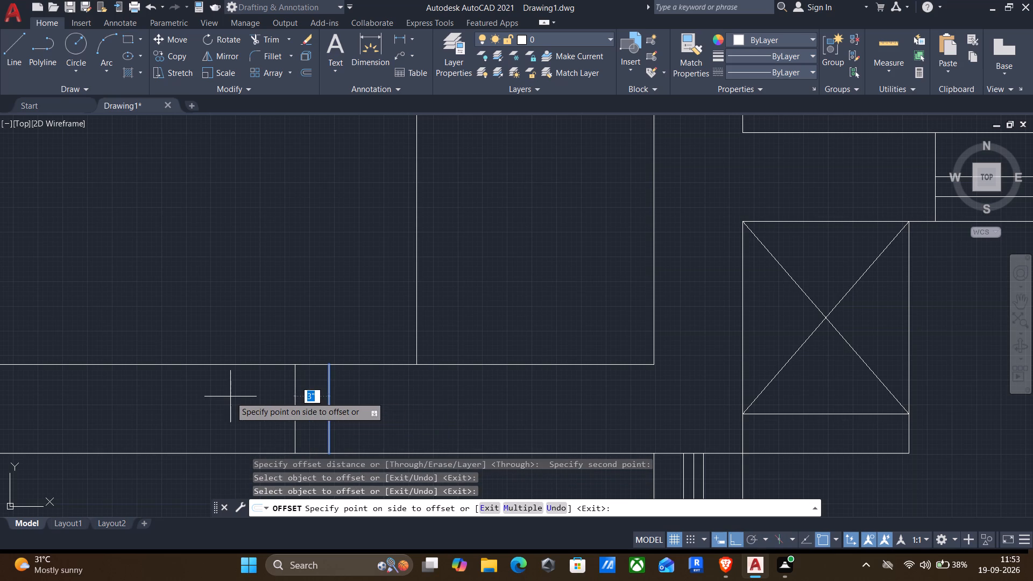
key("2")
key("apostrophe")
key("Return")
scroll(229, 398, "down", 3)
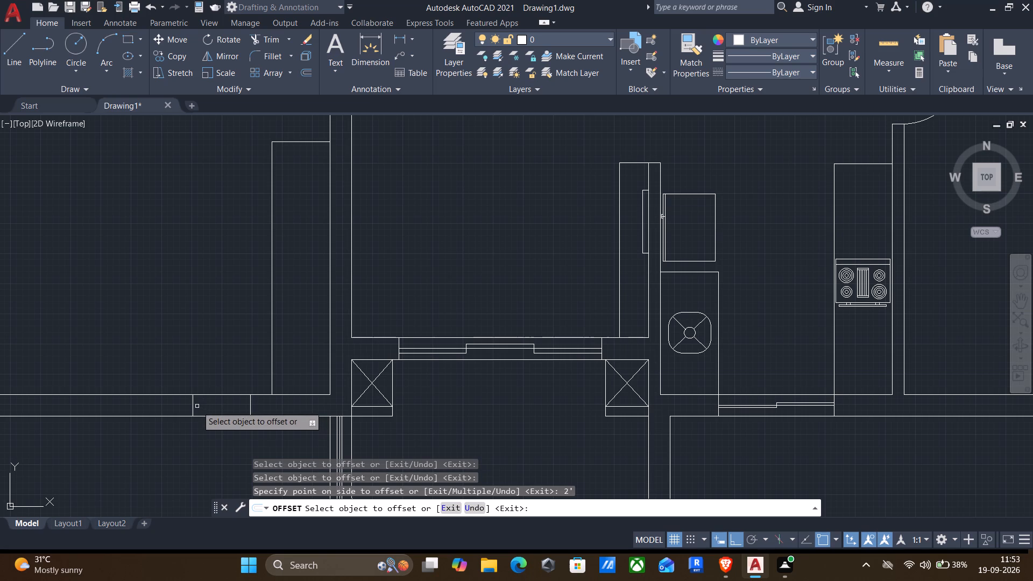
left_click(193, 406)
type("2'")
key("Return")
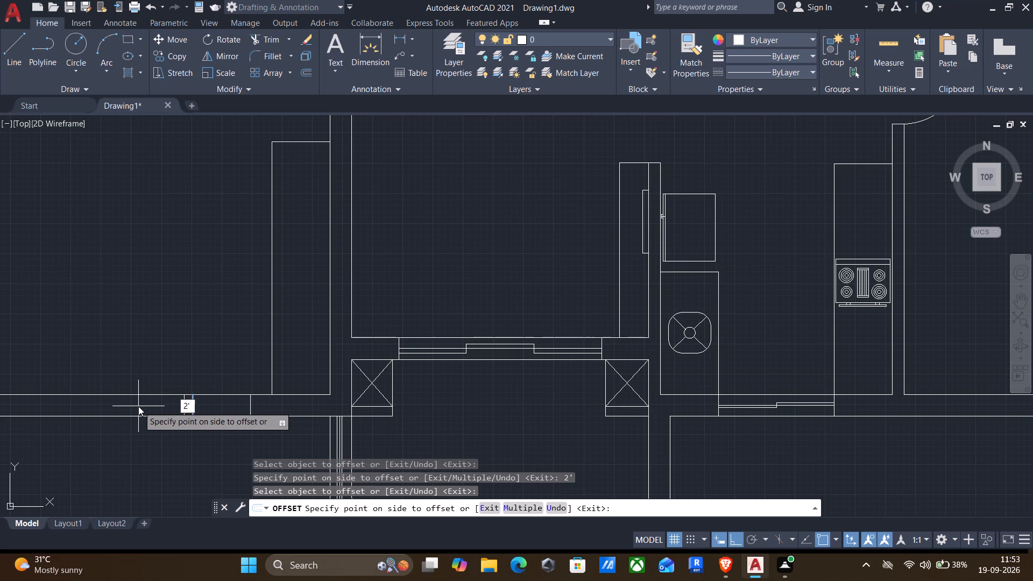
scroll(140, 414, "down", 2)
middle_click_drag(140, 434, 285, 329)
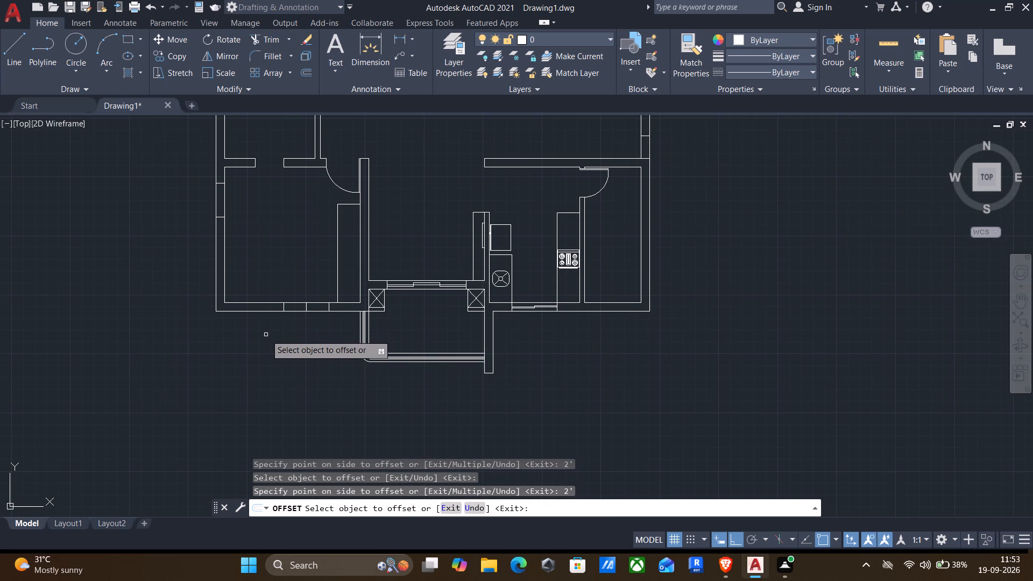
key("Return")
Draw the window's centre line along the southwest room's south wall, from its west edge line to its east edge line.
middle_click_drag(256, 353, 232, 379)
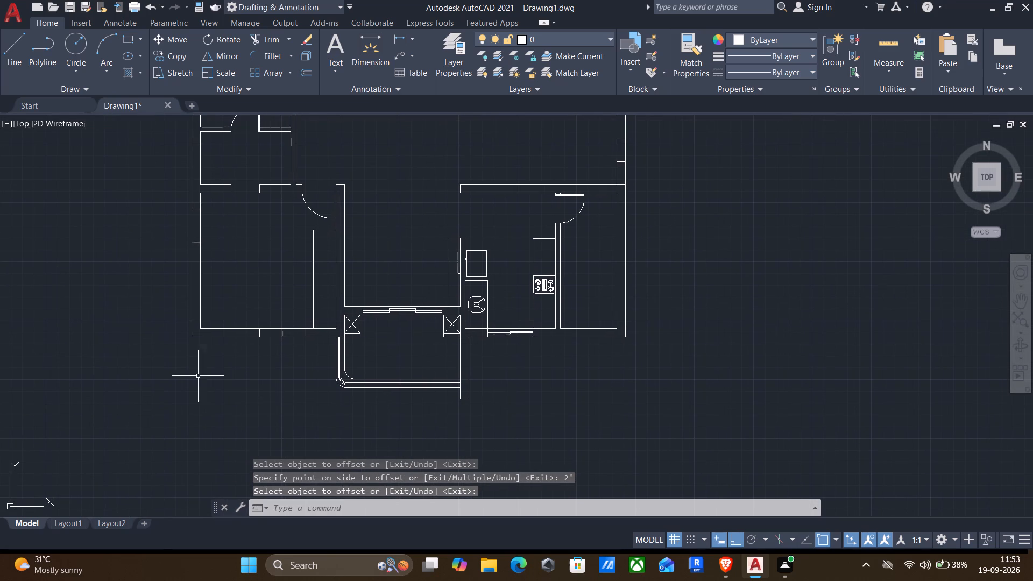
key("l")
key("Return")
scroll(266, 322, "up", 2)
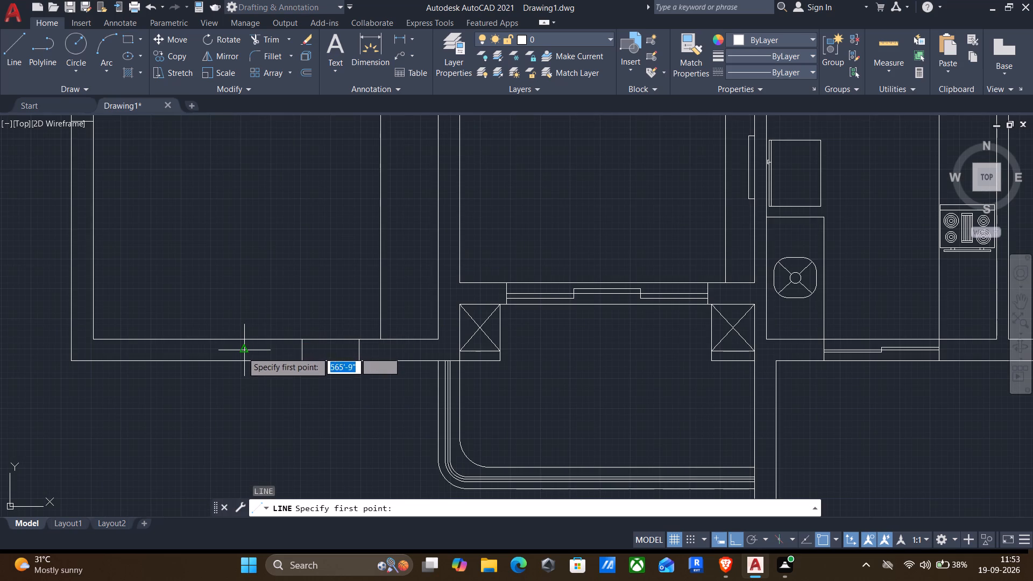
left_click(242, 353)
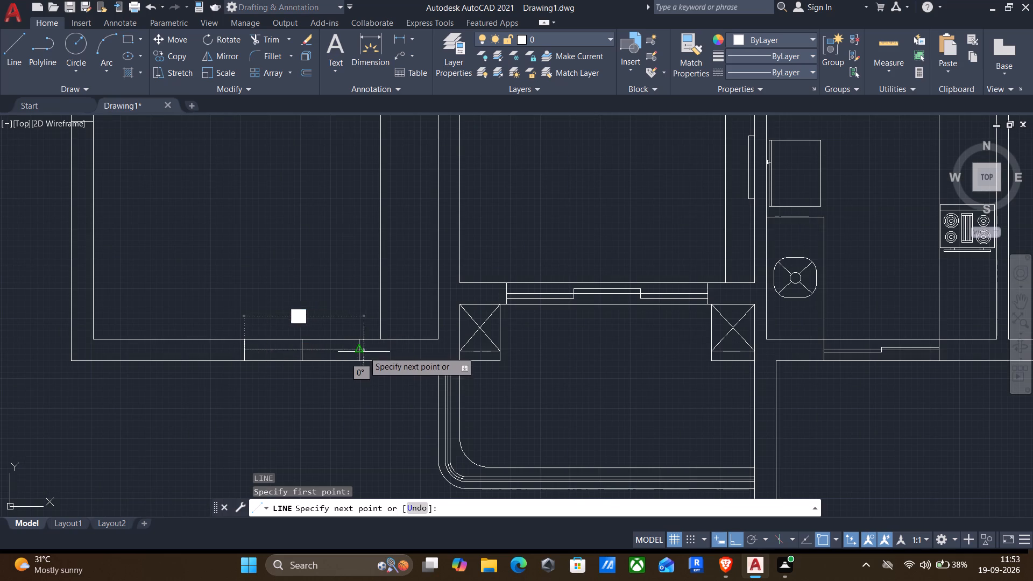
left_click(358, 351)
key("Return")
Draw a centre line through the window in the southwest room's west wall, between the midpoints of its edge lines.
scroll(358, 351, "down", 2)
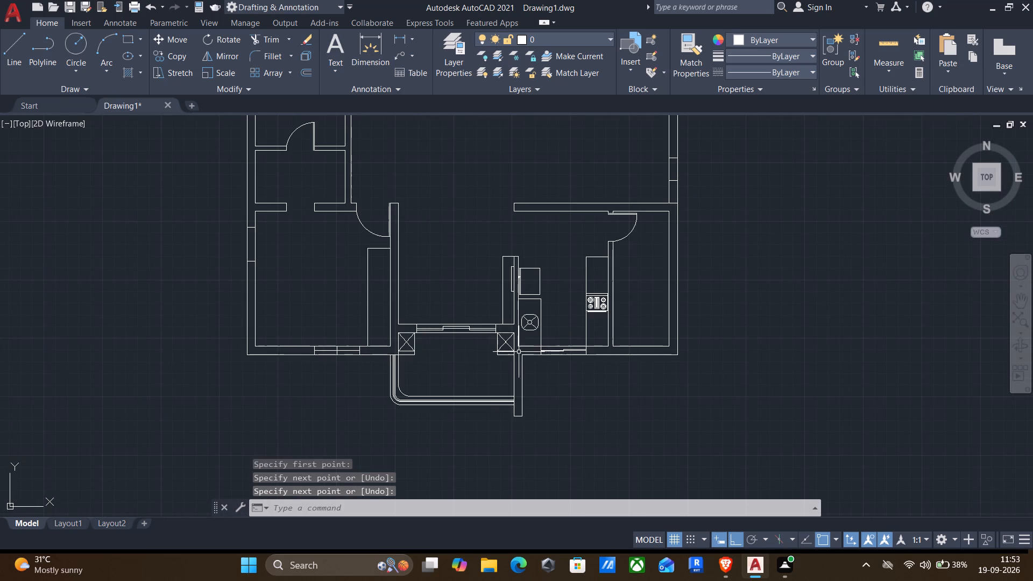
scroll(527, 352, "up", 1)
scroll(526, 352, "down", 2)
scroll(346, 271, "up", 2)
key("Return")
left_click(353, 282)
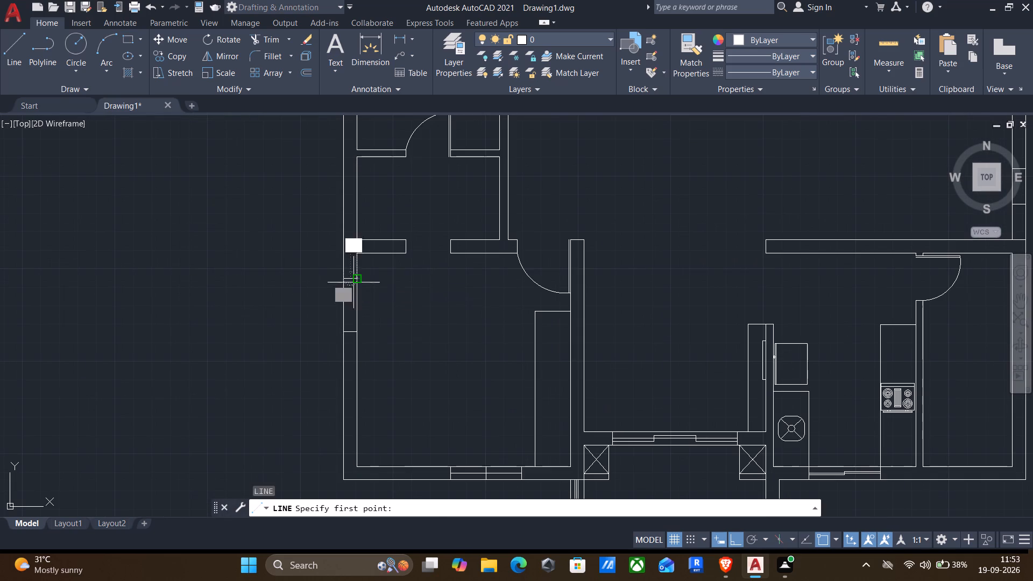
left_click(349, 335)
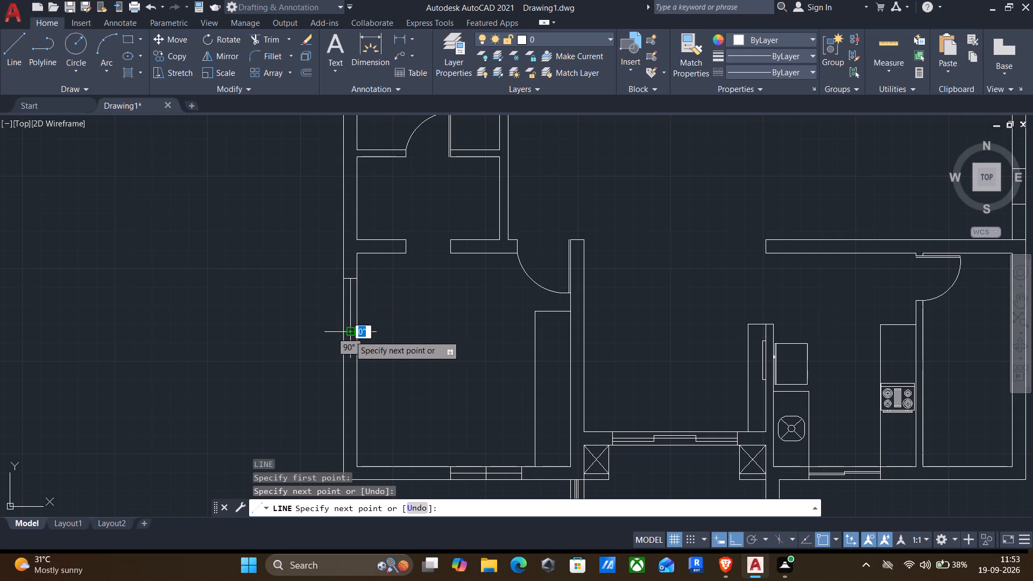
key("Return")
Draw a centre line in the east wall window of the large central room, from its north edge line to the room's south wall.
scroll(349, 335, "down", 3)
scroll(505, 321, "up", 2)
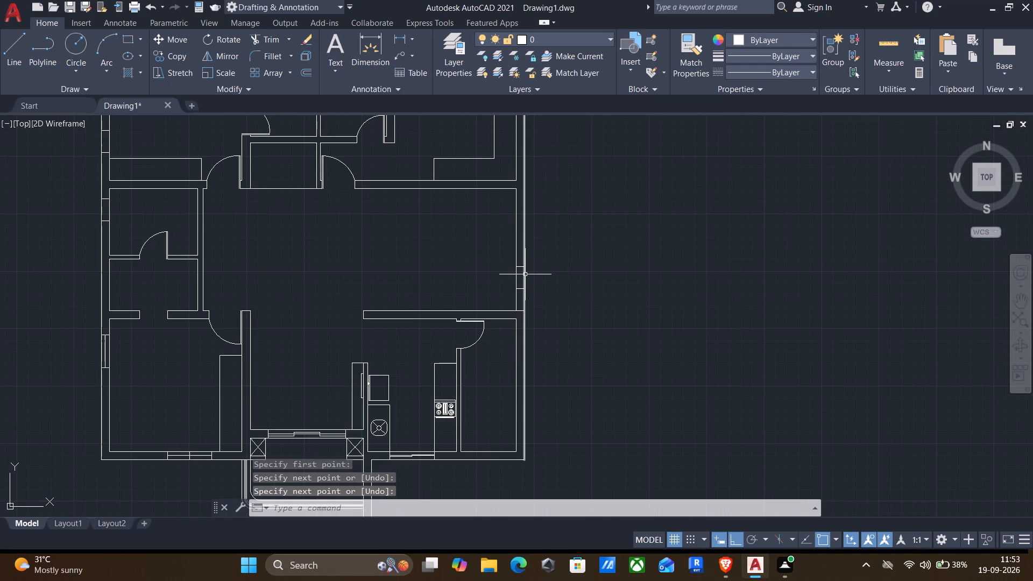
scroll(525, 274, "up", 3)
key("Return")
left_click(493, 241)
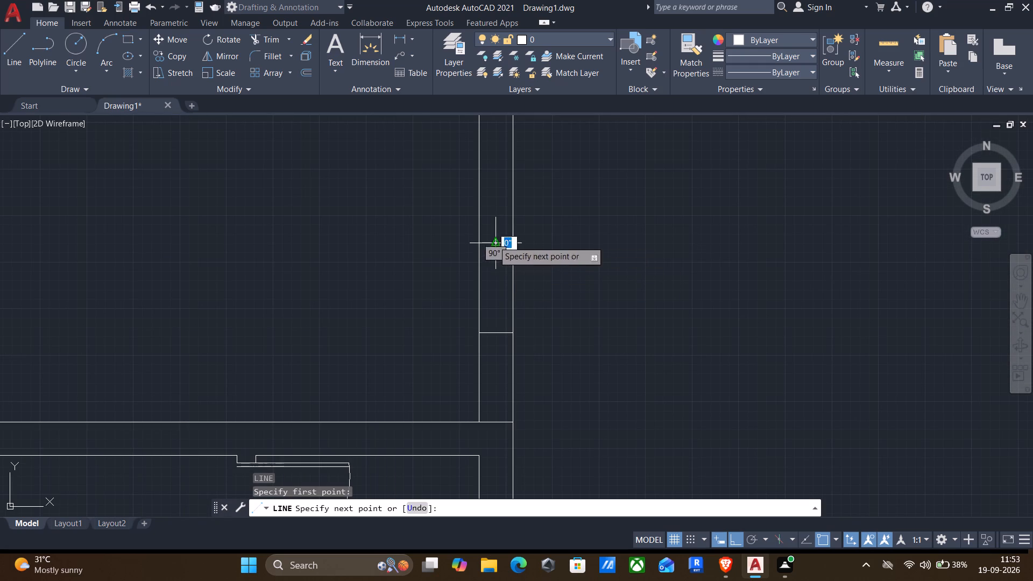
left_click(495, 422)
key("Return")
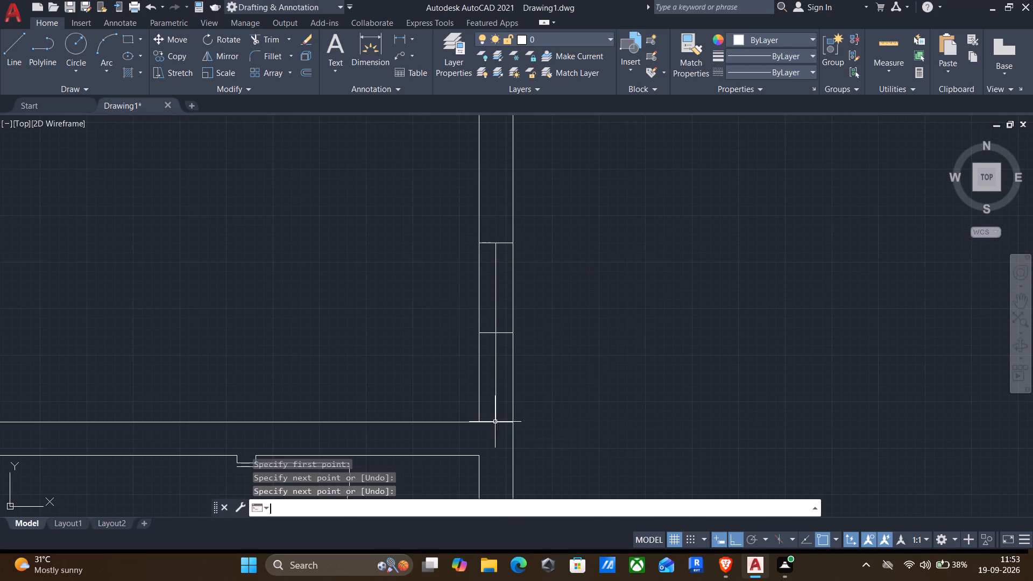
Draw a 2' centre line through the west wall window of the small room south of the northwest room.
scroll(485, 416, "down", 2)
scroll(346, 322, "down", 2)
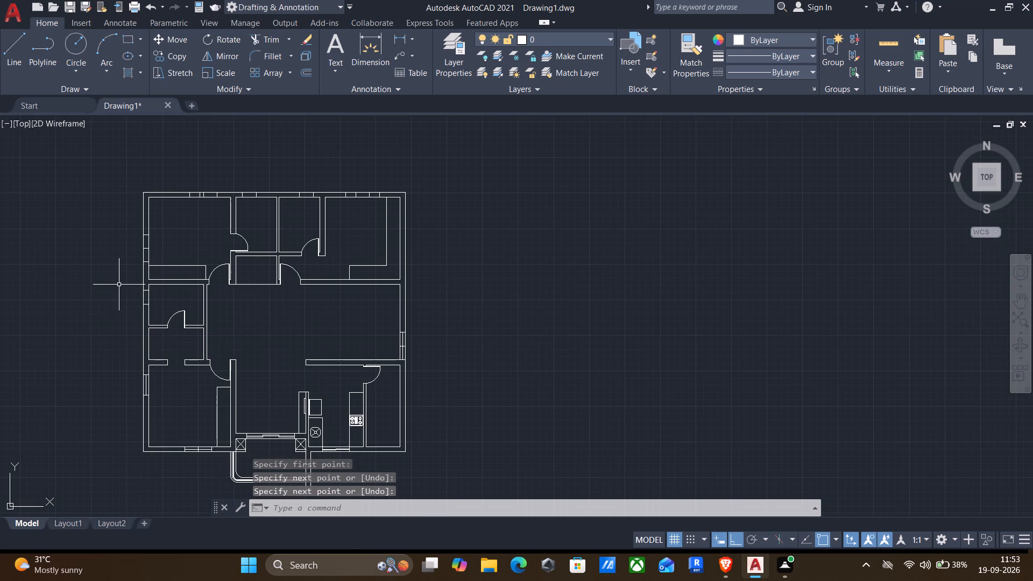
scroll(119, 285, "up", 3)
key("Return")
left_click(197, 282)
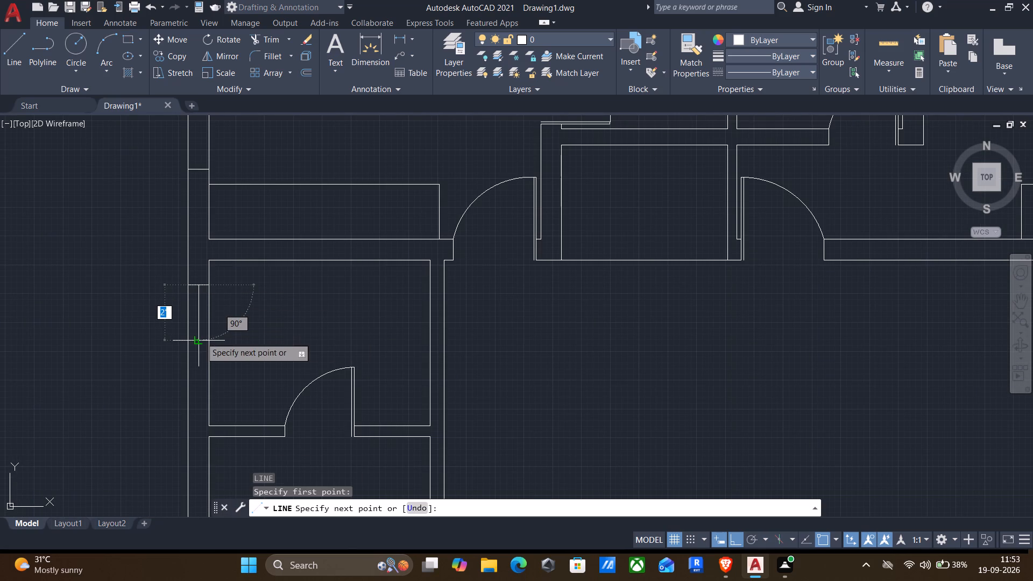
left_click(200, 342)
key("Return")
Draw a centre line through the two-part window in the northwest room's west wall, from its north edge to its south edge.
scroll(183, 386, "down", 2)
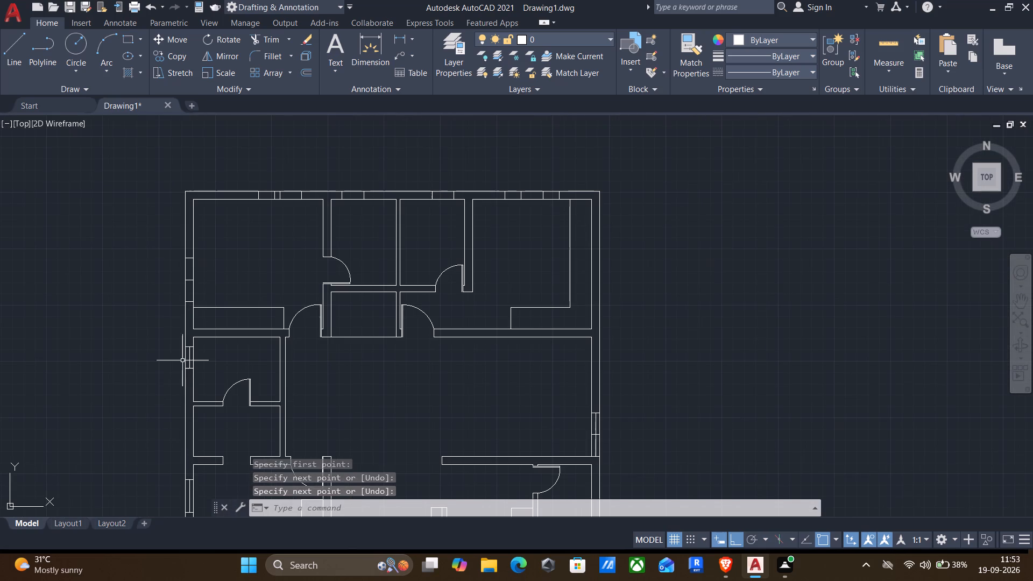
key("Return")
scroll(190, 269, "up", 2)
left_click(186, 238)
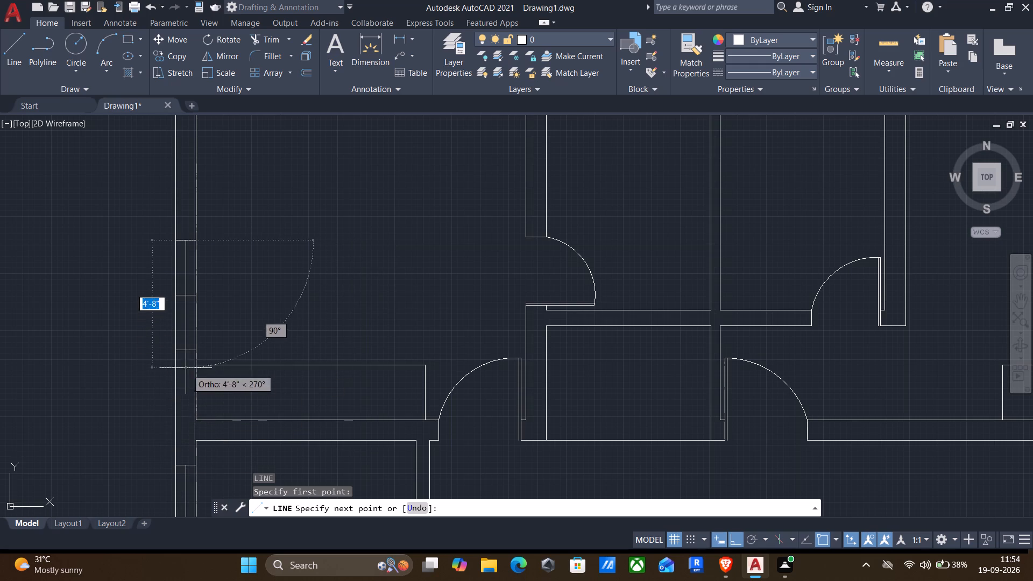
left_click(183, 351)
key("Return")
Erase the extra short line just west of the middle divider in the northwest room's north wall window.
scroll(183, 351, "down", 2)
scroll(254, 242, "up", 4)
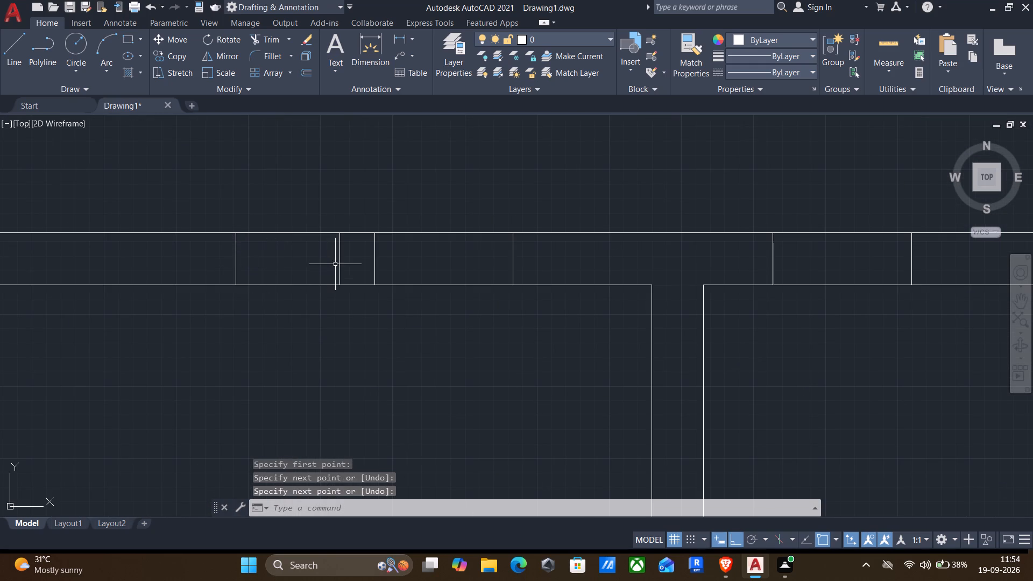
left_click(353, 265)
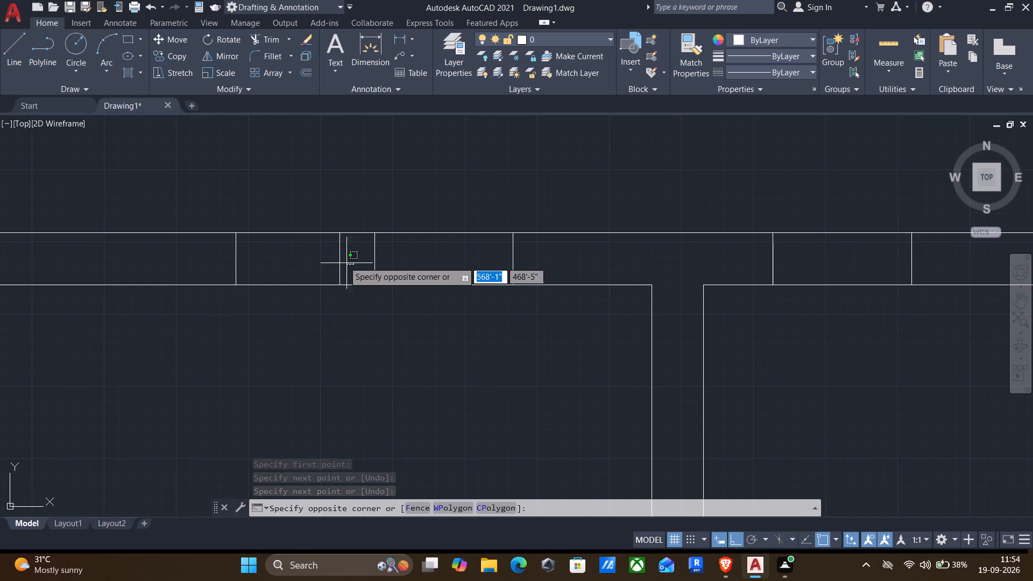
left_click(289, 252)
key("Delete")
Draw a centre line through the northwest room's north wall window, between its outer edge lines.
key("l")
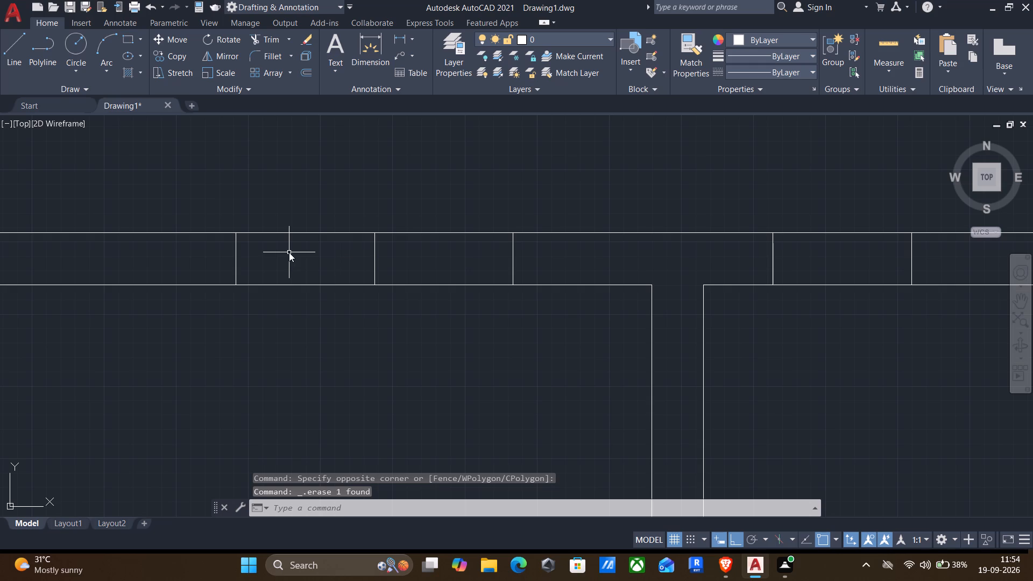
key("Return")
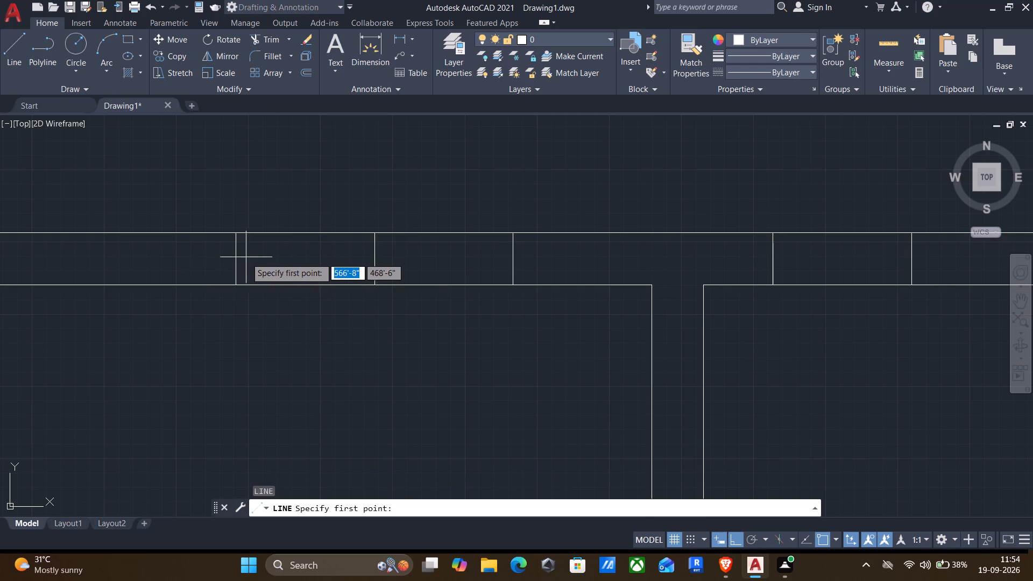
left_click(236, 257)
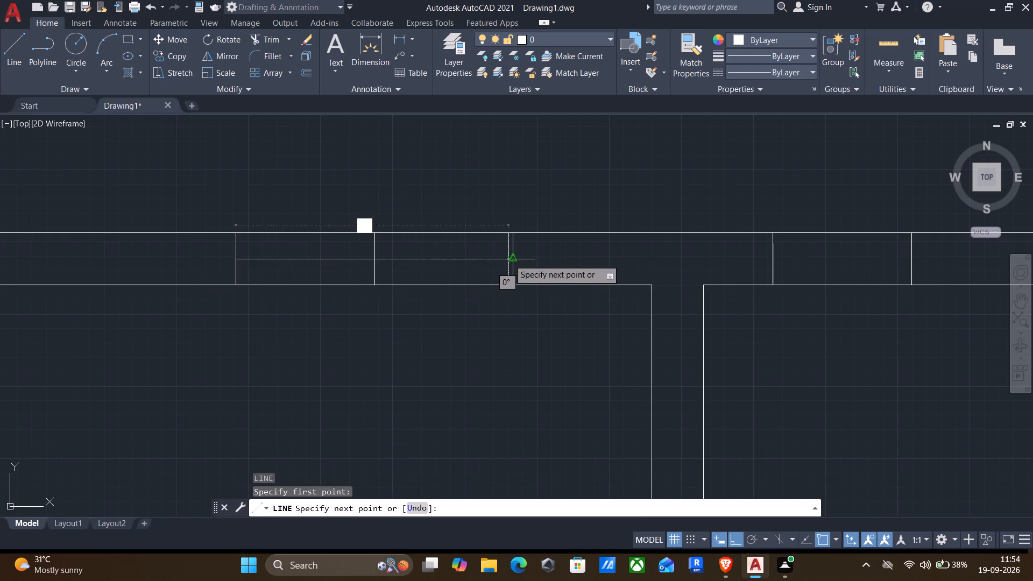
left_click(511, 260)
key("Return")
Draw a centre line through the north wall window of the second room from the west.
scroll(513, 269, "down", 2)
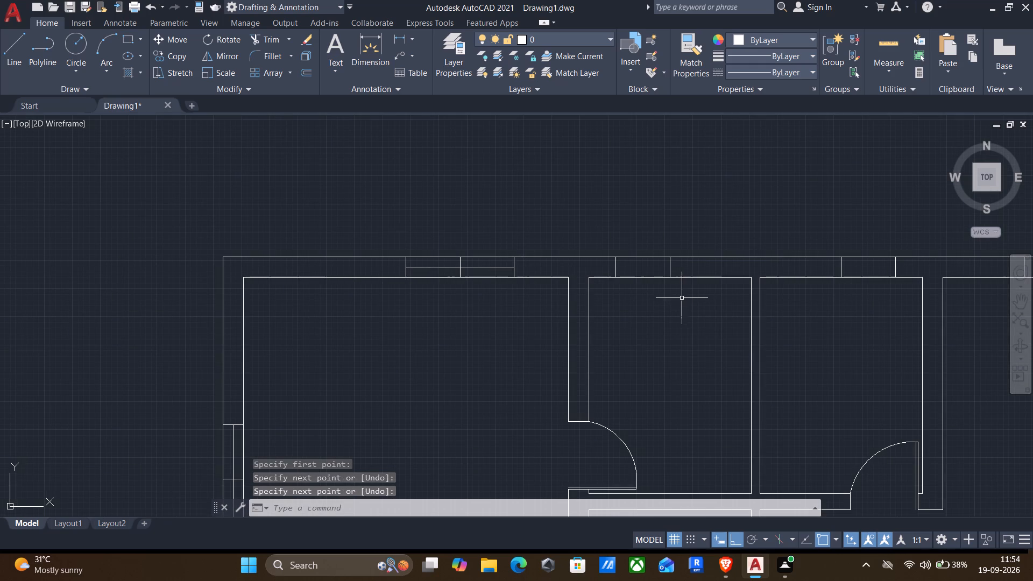
scroll(673, 286, "up", 2)
key("Return")
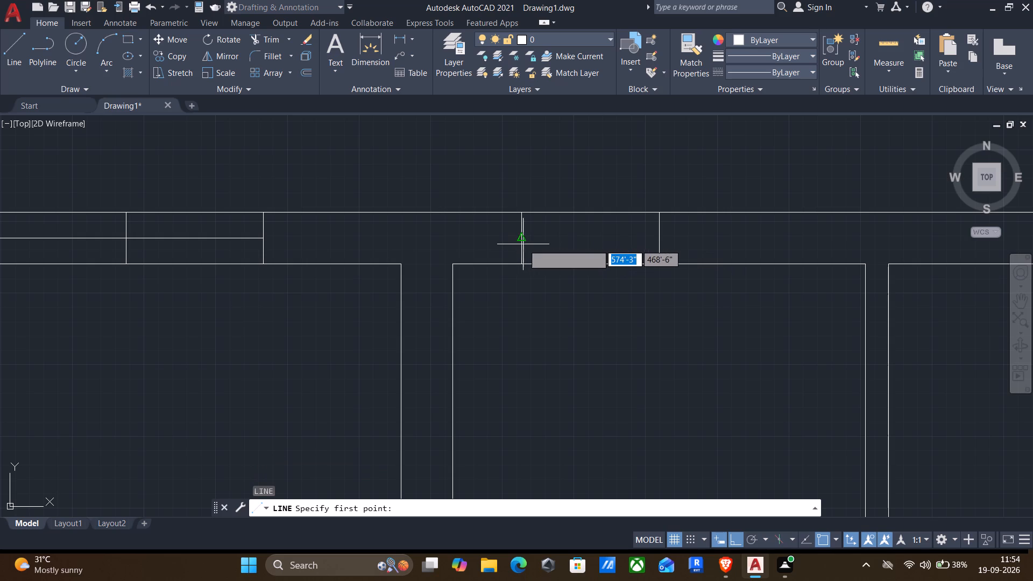
left_click(523, 237)
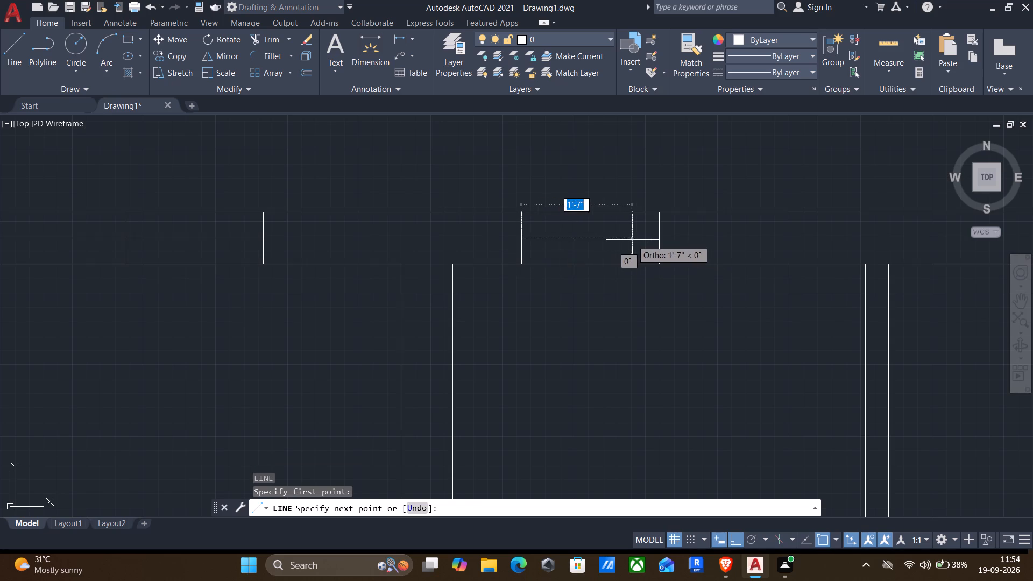
left_click(662, 239)
key("Return")
Draw a centre line through the north wall window of the third room from the west.
scroll(662, 239, "down", 3)
scroll(808, 240, "up", 3)
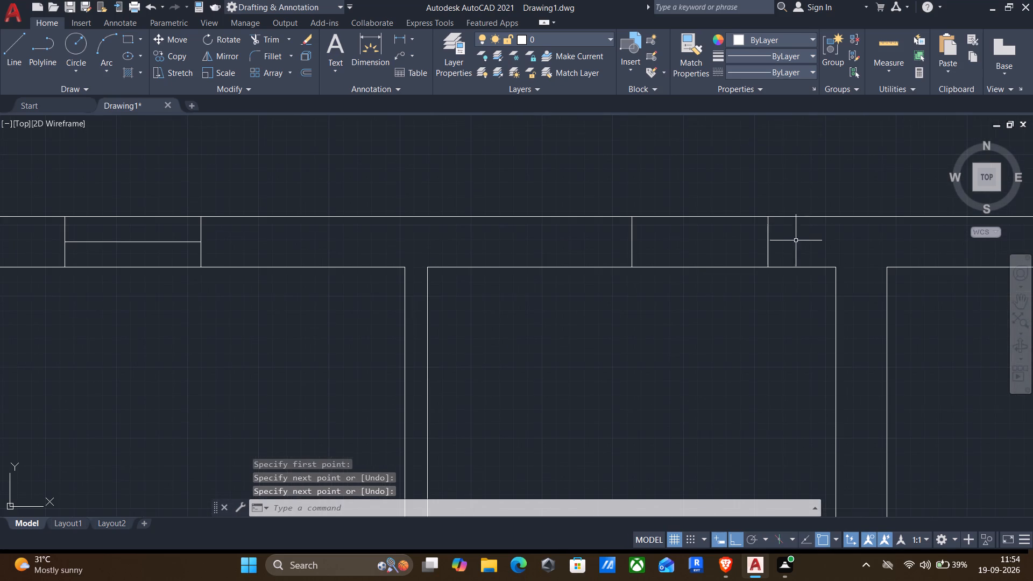
key("Return")
left_click(769, 244)
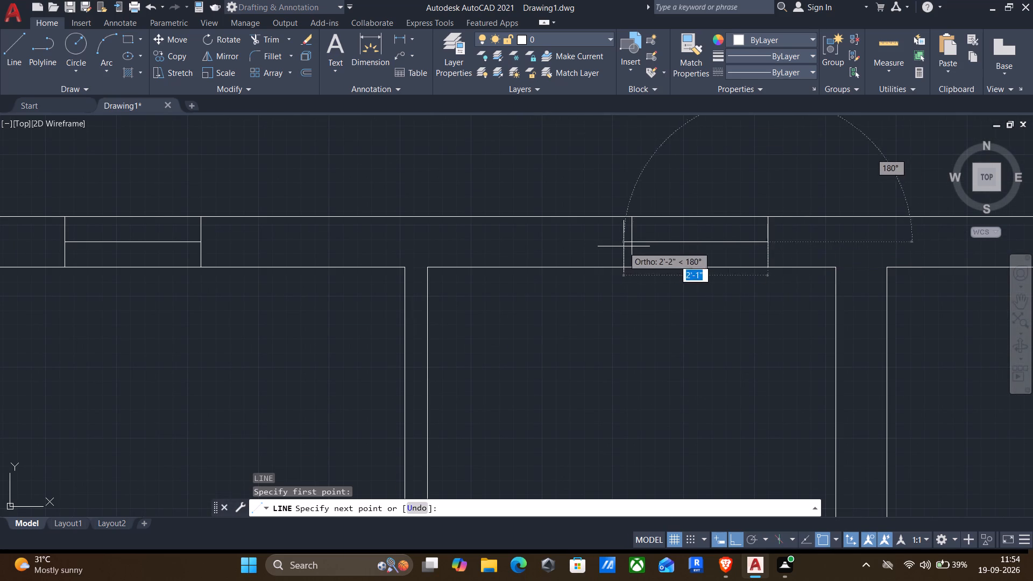
left_click(629, 246)
key("Return")
Draw a centre line through the three-part window in the northeast room's north wall, from its east edge to its west edge.
scroll(629, 246, "down", 3)
scroll(795, 252, "up", 2)
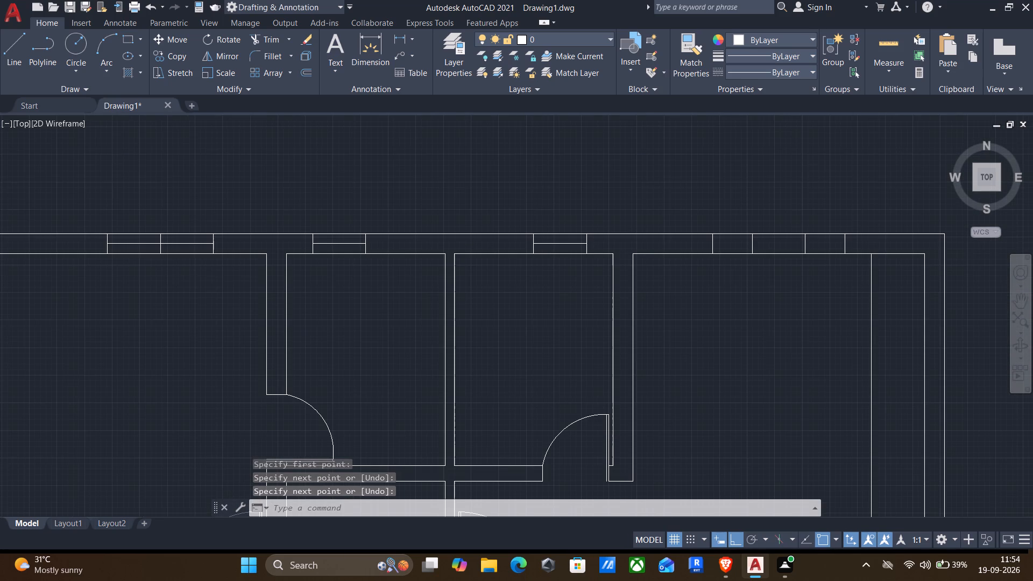
key("Return")
left_click(874, 240)
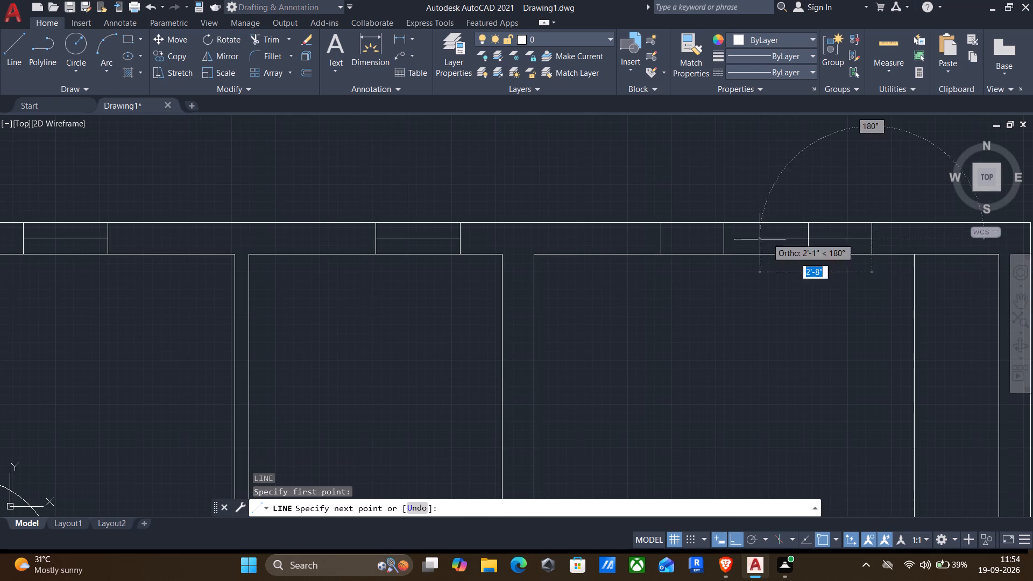
left_click(656, 240)
key("Return")
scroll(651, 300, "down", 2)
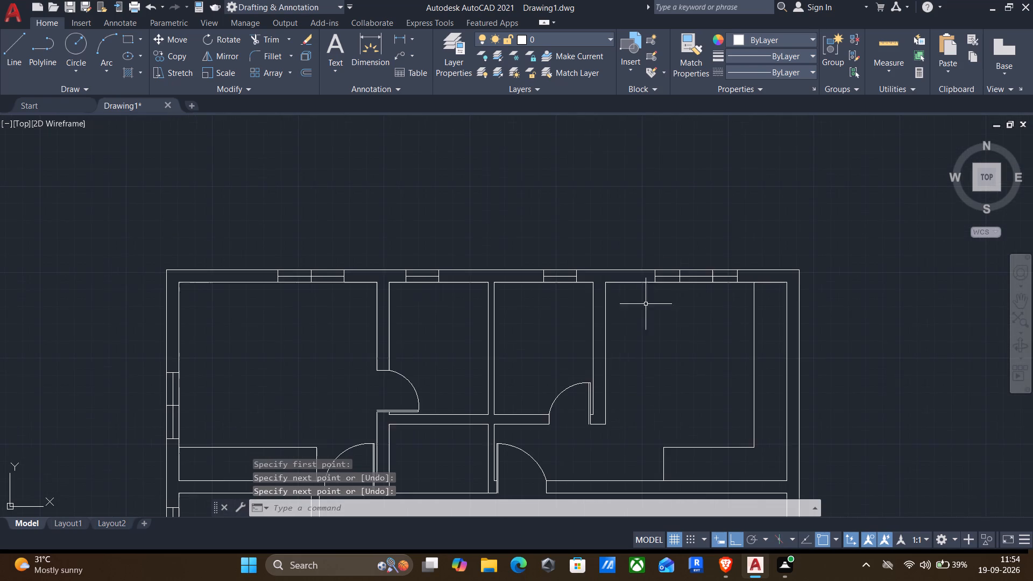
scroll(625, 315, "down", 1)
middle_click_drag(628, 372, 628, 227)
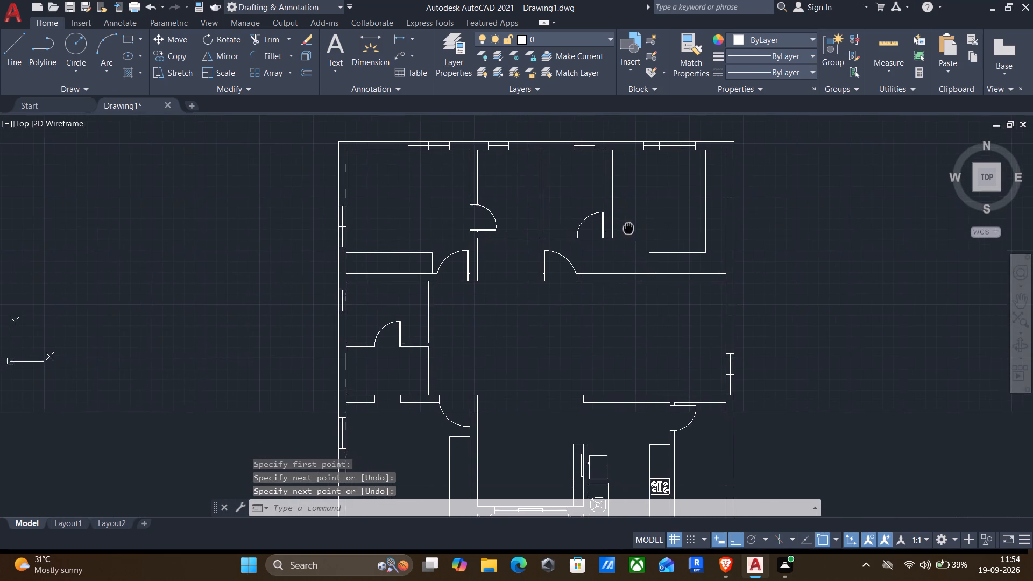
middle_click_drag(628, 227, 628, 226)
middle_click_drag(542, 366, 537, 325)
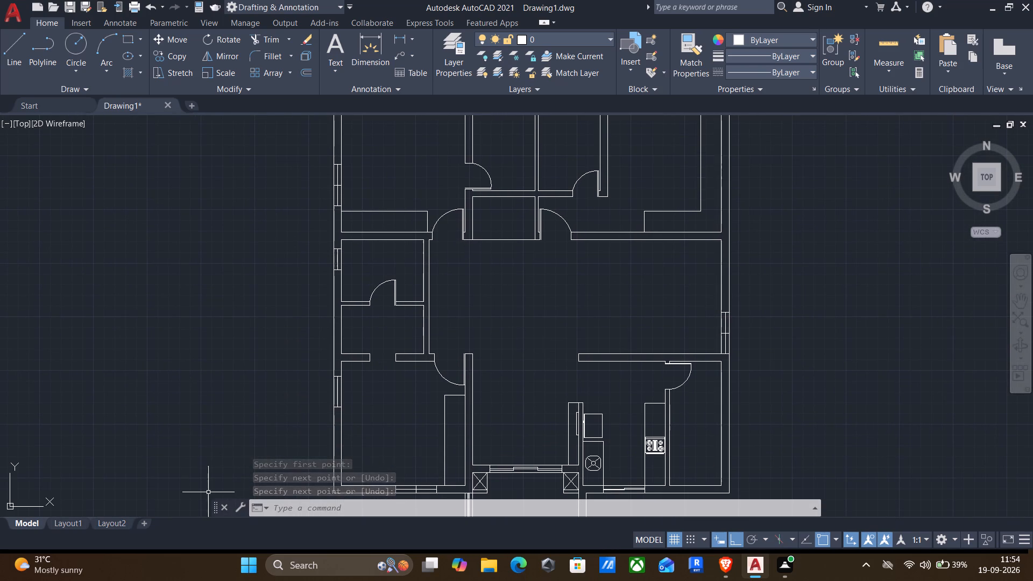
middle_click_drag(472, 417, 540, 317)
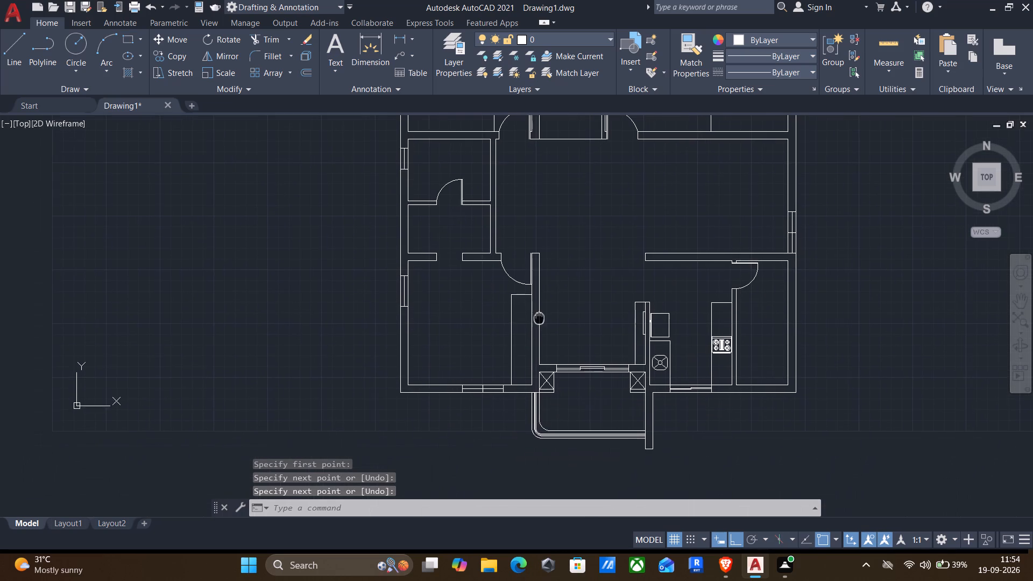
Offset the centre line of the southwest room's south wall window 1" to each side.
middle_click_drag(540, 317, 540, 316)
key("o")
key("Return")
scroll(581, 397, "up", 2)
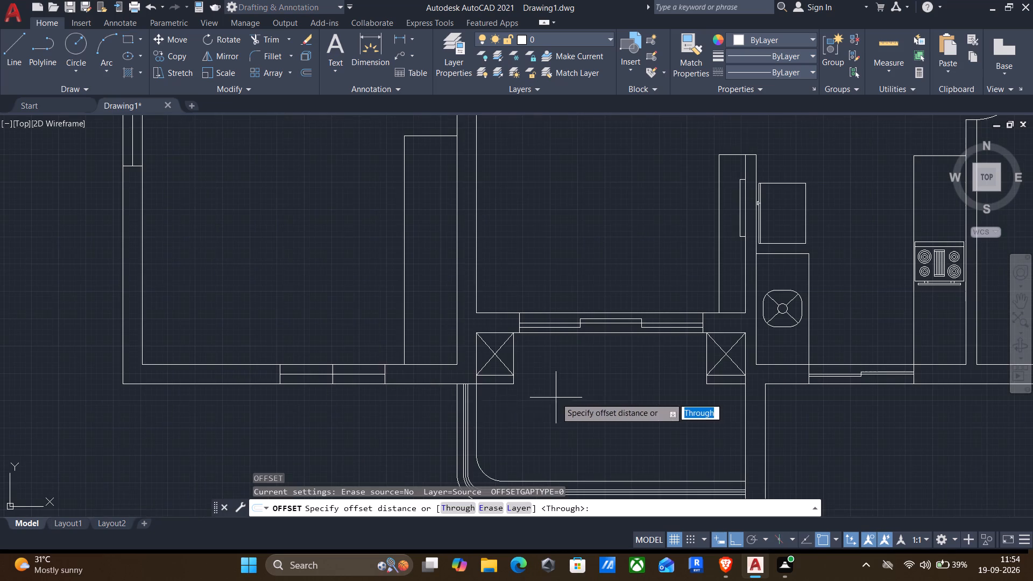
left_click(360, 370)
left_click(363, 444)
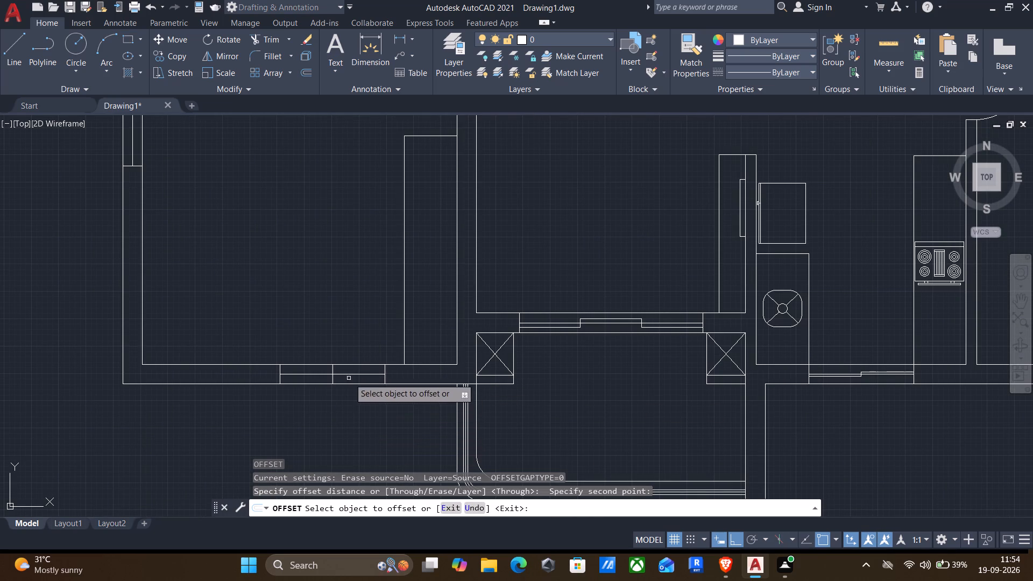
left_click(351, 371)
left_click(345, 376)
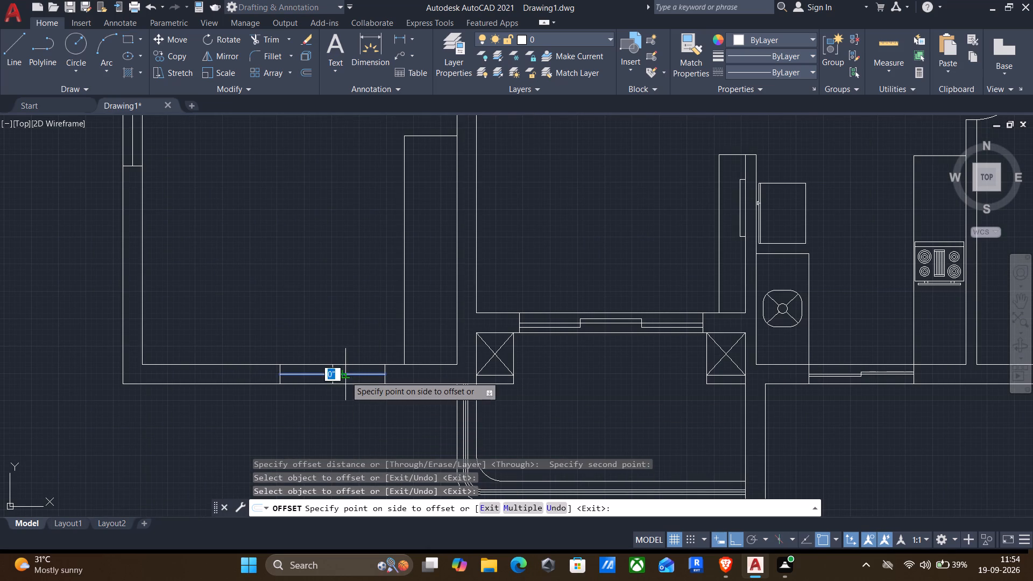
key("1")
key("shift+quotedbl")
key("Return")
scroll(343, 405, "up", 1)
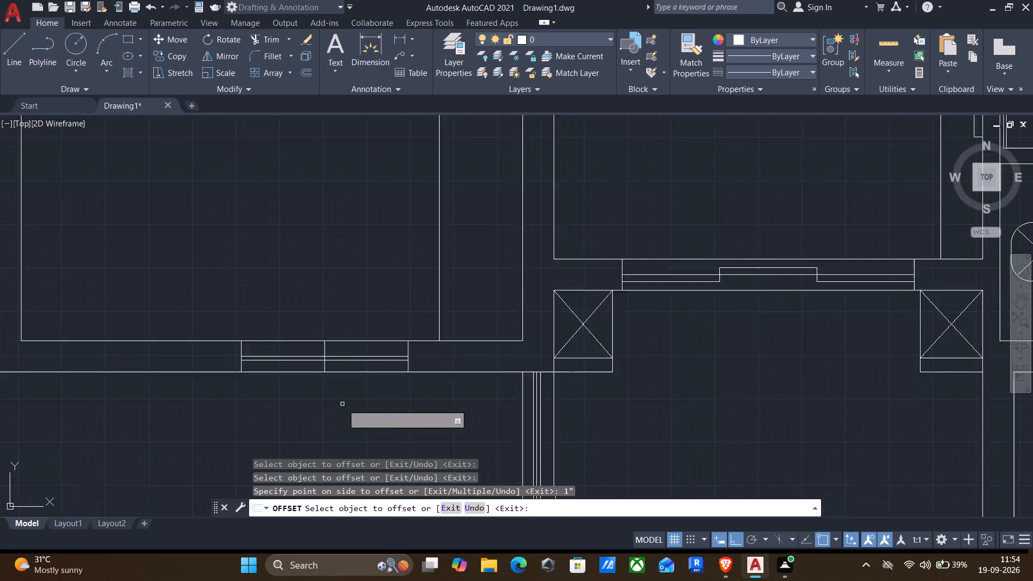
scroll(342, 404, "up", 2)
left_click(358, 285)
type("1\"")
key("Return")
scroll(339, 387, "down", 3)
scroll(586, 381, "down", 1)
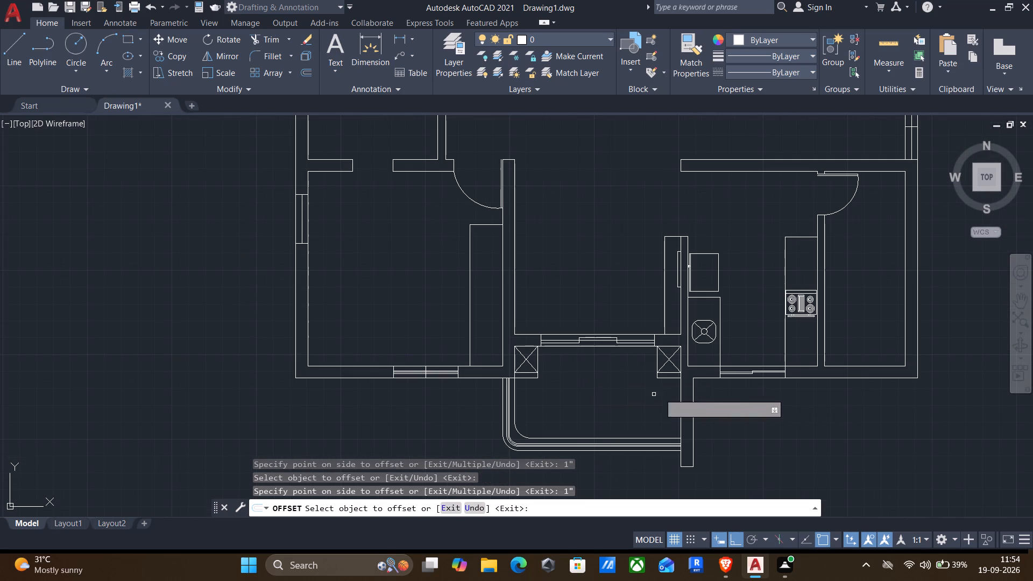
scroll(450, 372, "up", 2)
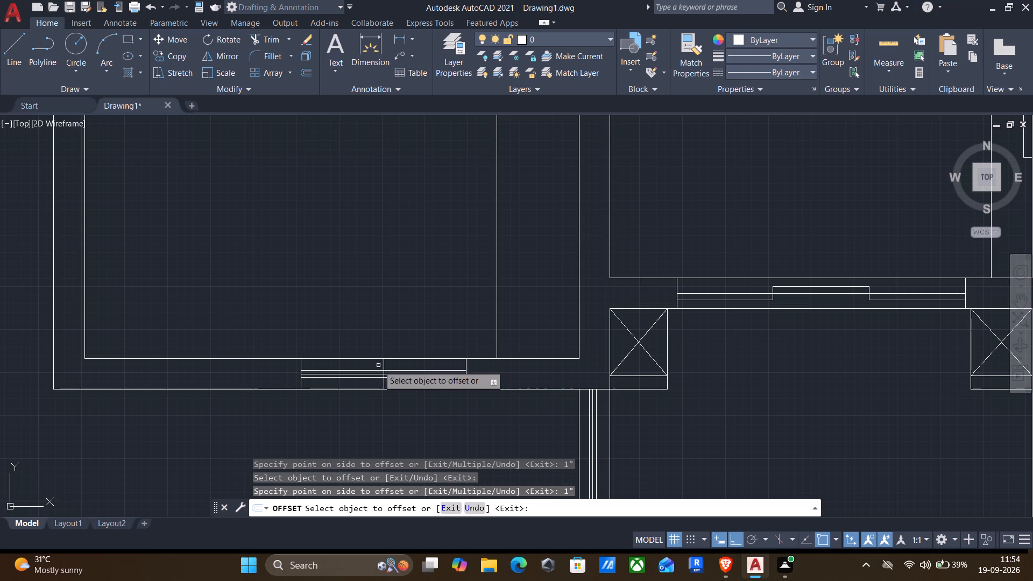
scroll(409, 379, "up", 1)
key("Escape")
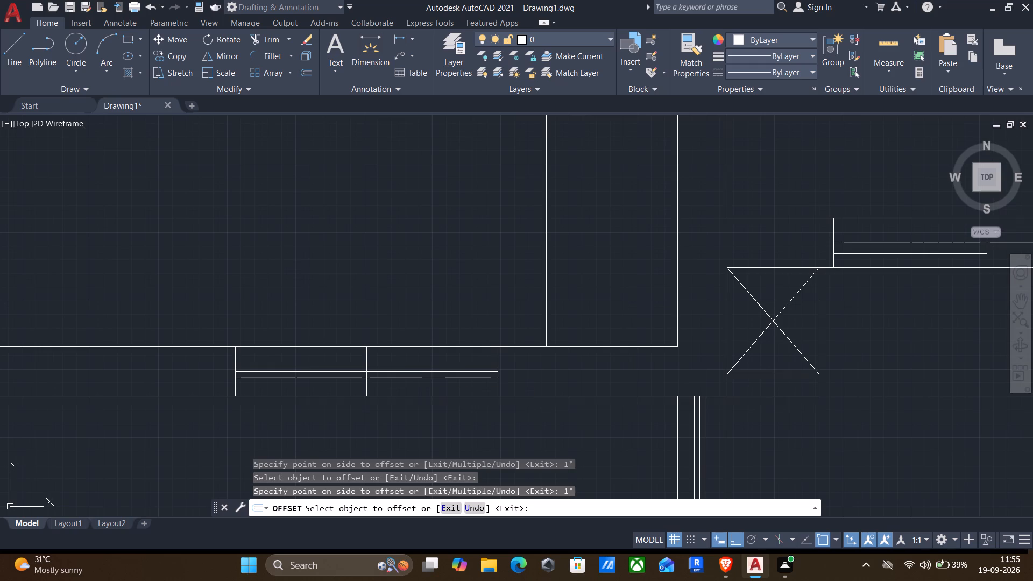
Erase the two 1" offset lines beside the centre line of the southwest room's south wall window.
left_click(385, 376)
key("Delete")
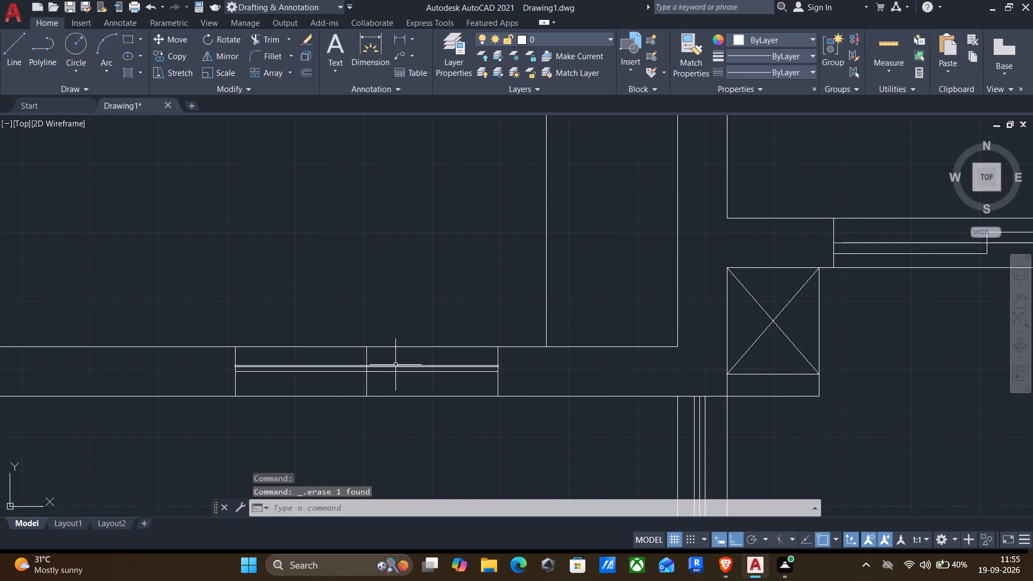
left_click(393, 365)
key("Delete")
Offset the centre line of the southwest room's south wall window 2" to the north and 2" to the south.
key("o")
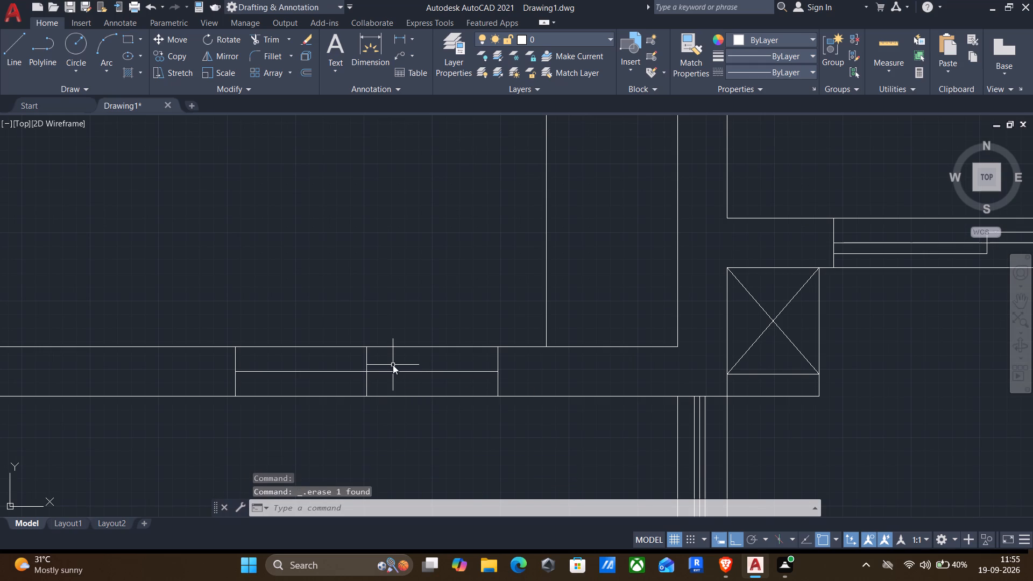
key("Return")
left_click_drag(395, 377, 395, 372)
left_click(394, 345)
left_click(389, 372)
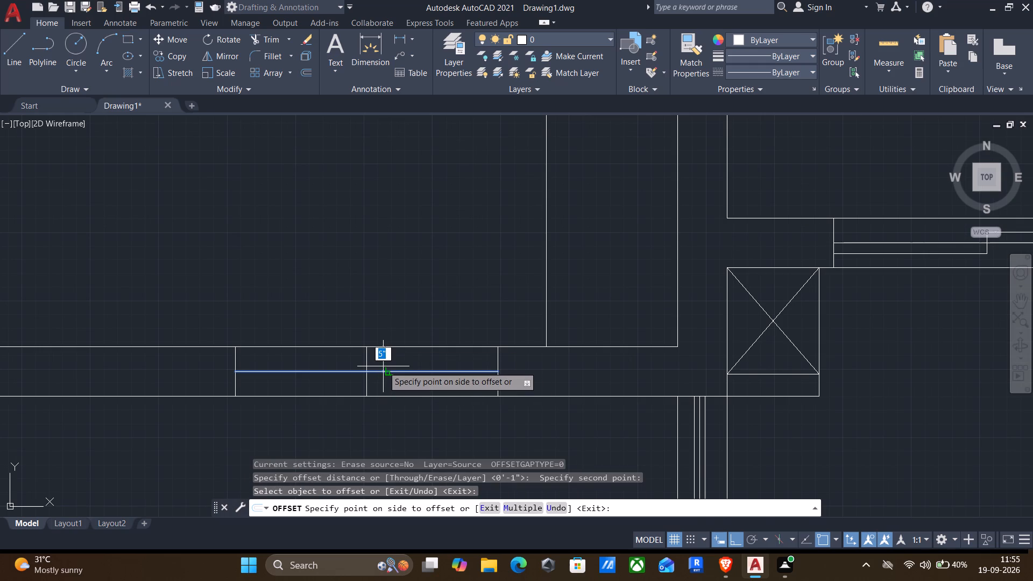
key("2")
key("shift+quotedbl")
key("Return")
left_click(387, 373)
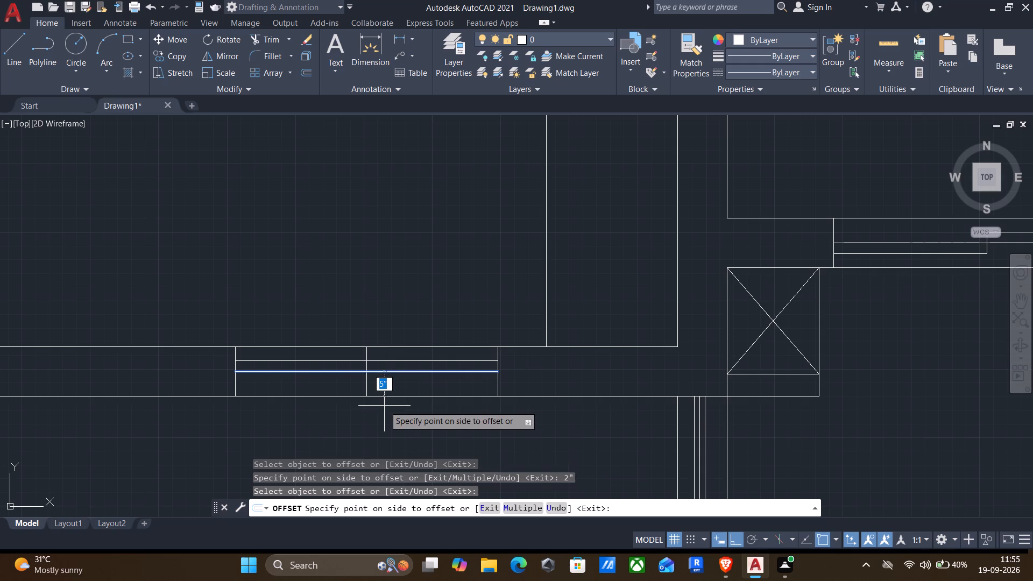
key("2")
key("shift+quotedbl")
key("Return")
Offset the centre line of the large central room's east wall window 2" to the west and 2" to the east.
scroll(384, 412, "down", 2)
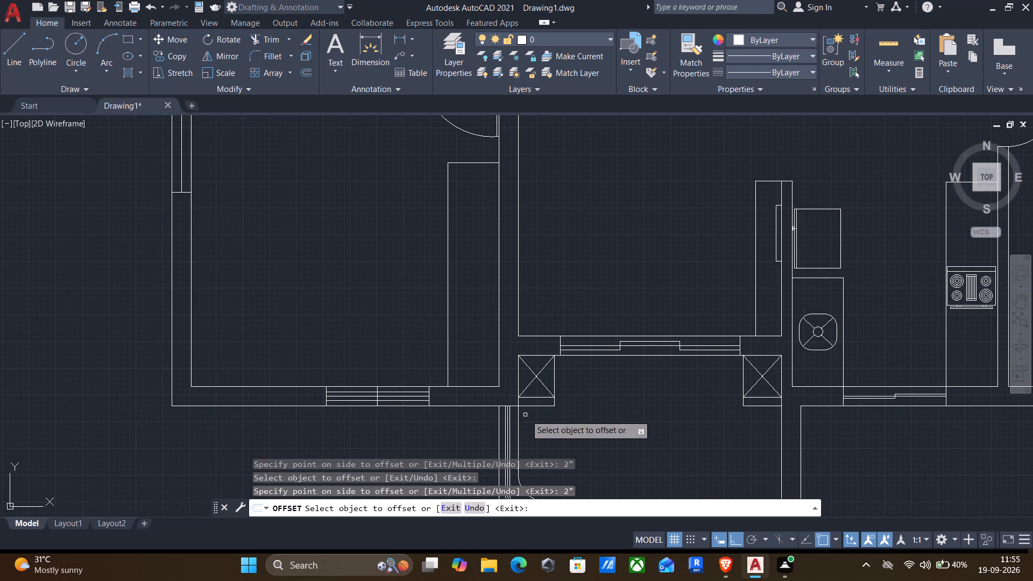
scroll(625, 423, "down", 1)
middle_click_drag(990, 436, 866, 444)
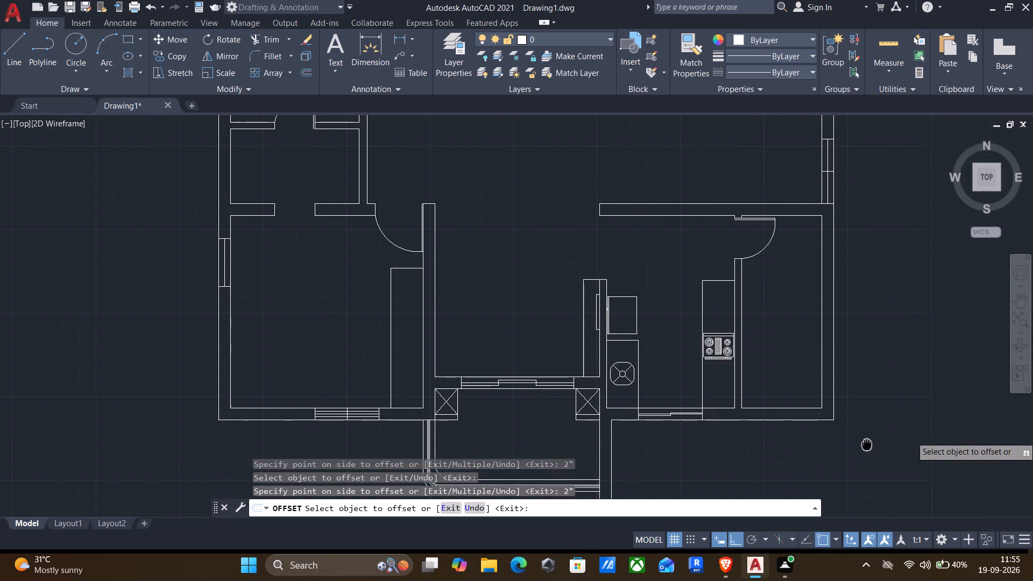
middle_click_drag(866, 444, 865, 444)
scroll(647, 434, "up", 2)
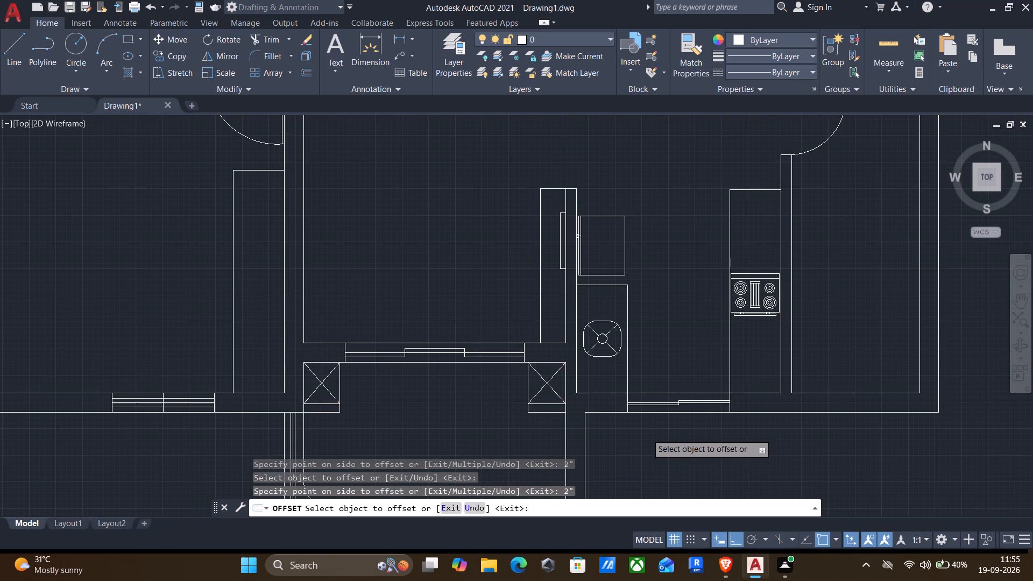
scroll(647, 434, "down", 2)
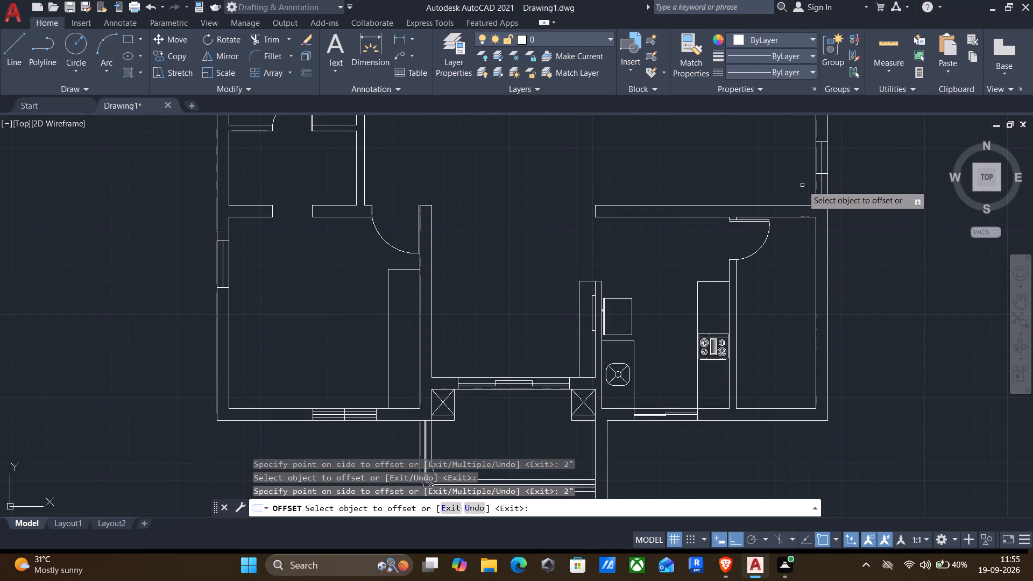
scroll(807, 184, "up", 3)
left_click(835, 186)
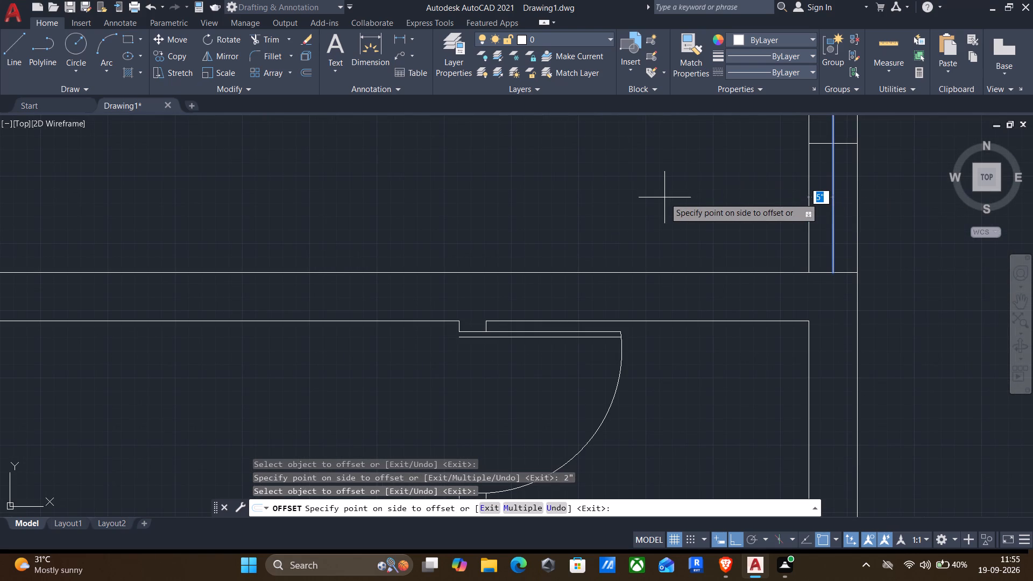
key("2")
key("shift+quotedbl")
key("Return")
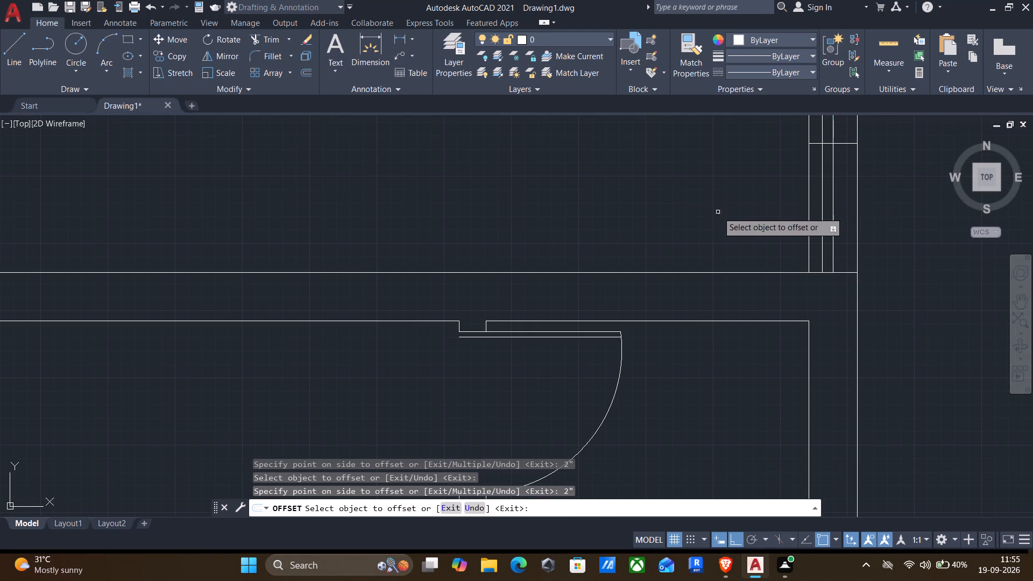
left_click(832, 228)
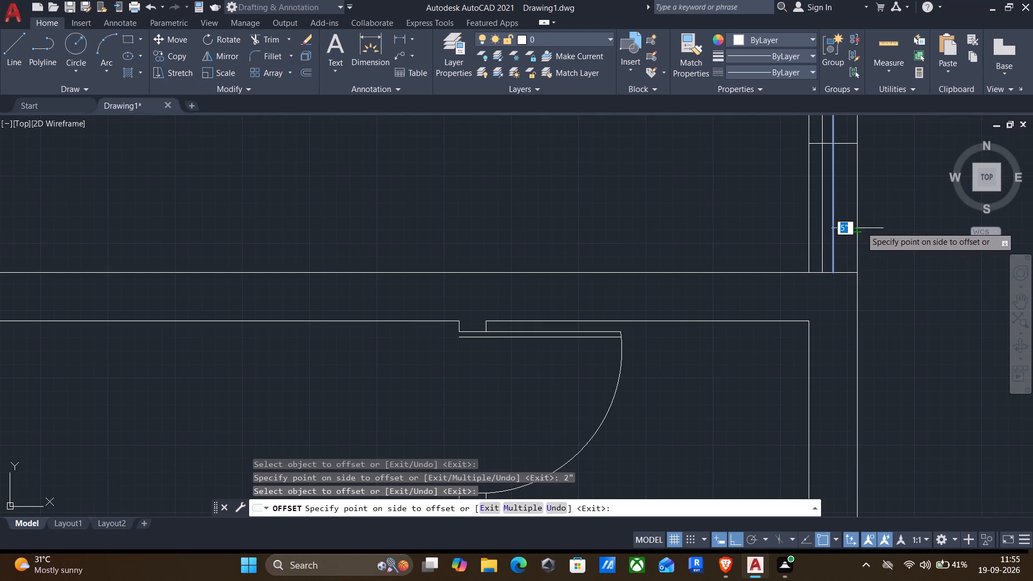
key("2")
key("shift+quotedbl")
key("Return")
Offset the centre line of the southwest room's west wall window 1" to the west and 1" to the east.
scroll(848, 251, "down", 3)
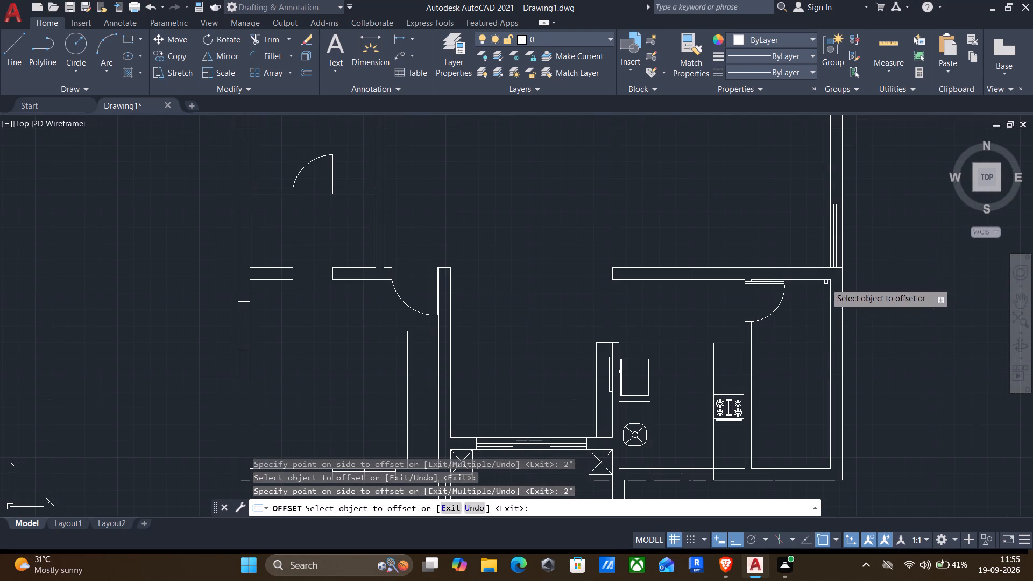
scroll(245, 332, "up", 2)
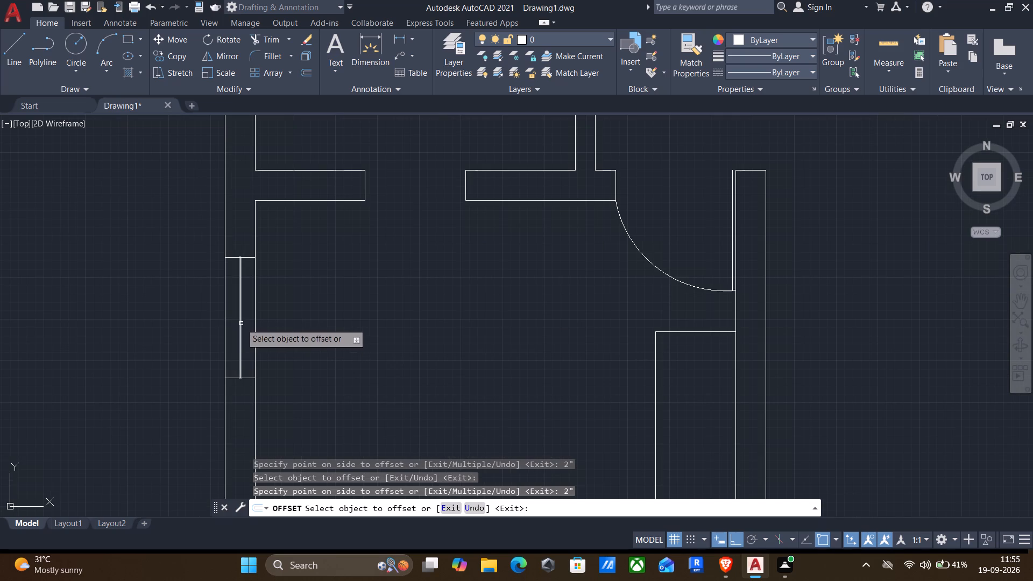
left_click(241, 323)
key("1")
key("shift+quotedbl")
key("Return")
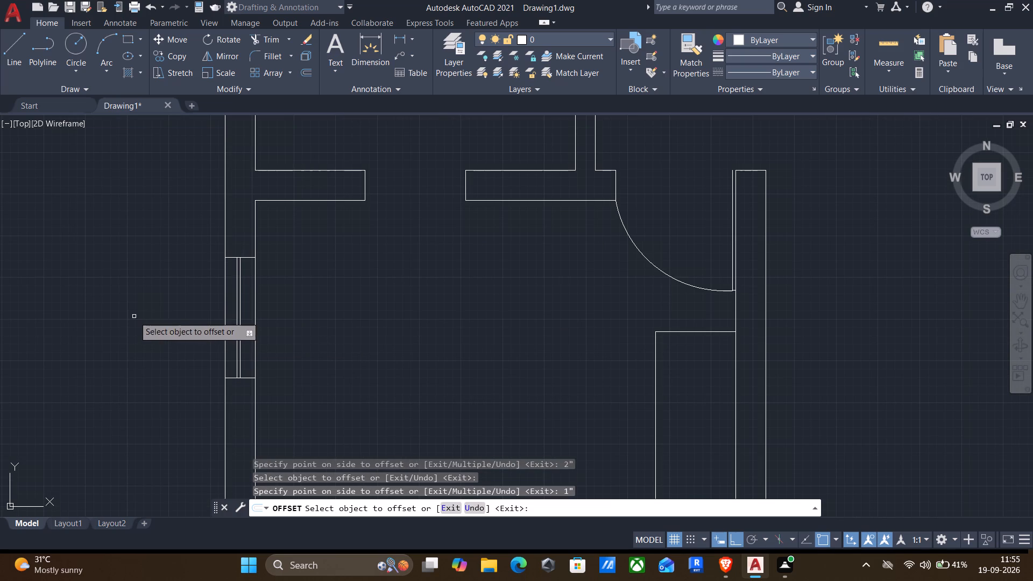
scroll(243, 334, "up", 2)
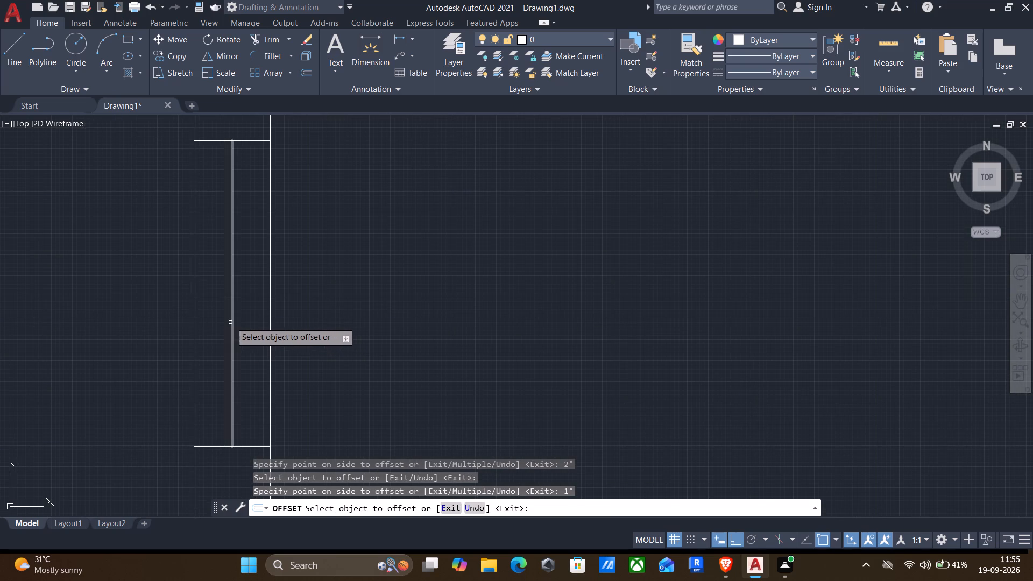
left_click(230, 322)
type("1\"")
key("Return")
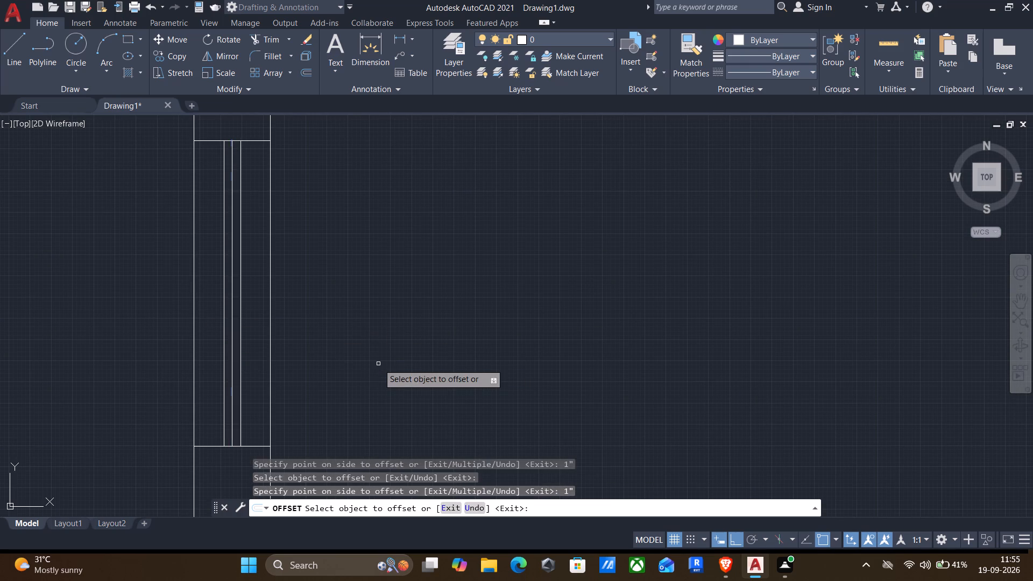
Offset the centre line of the west wall window in the small room south of the northwest room 1" to each side.
scroll(378, 364, "down", 3)
scroll(341, 321, "down", 2)
scroll(341, 200, "up", 6)
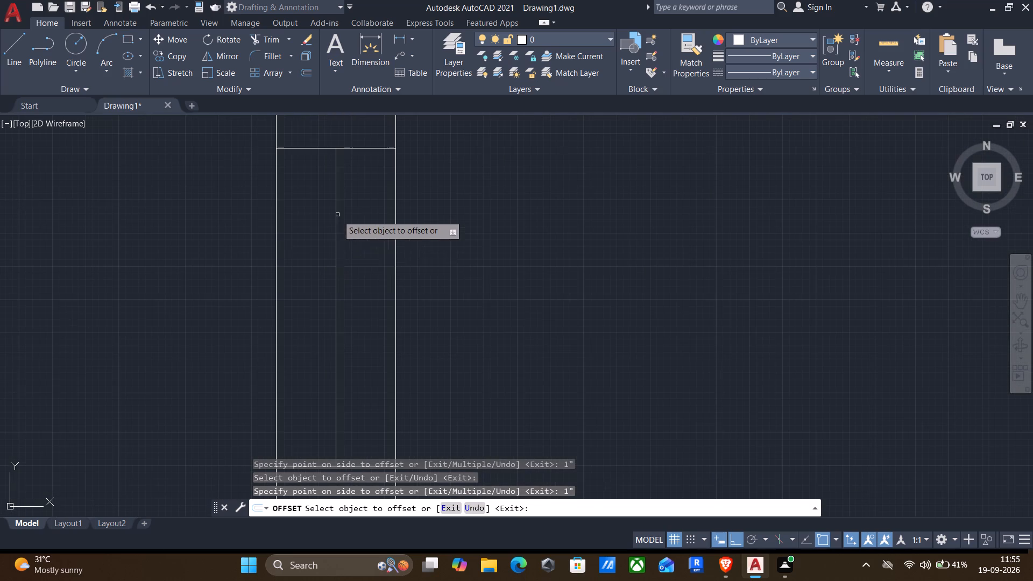
left_click(338, 258)
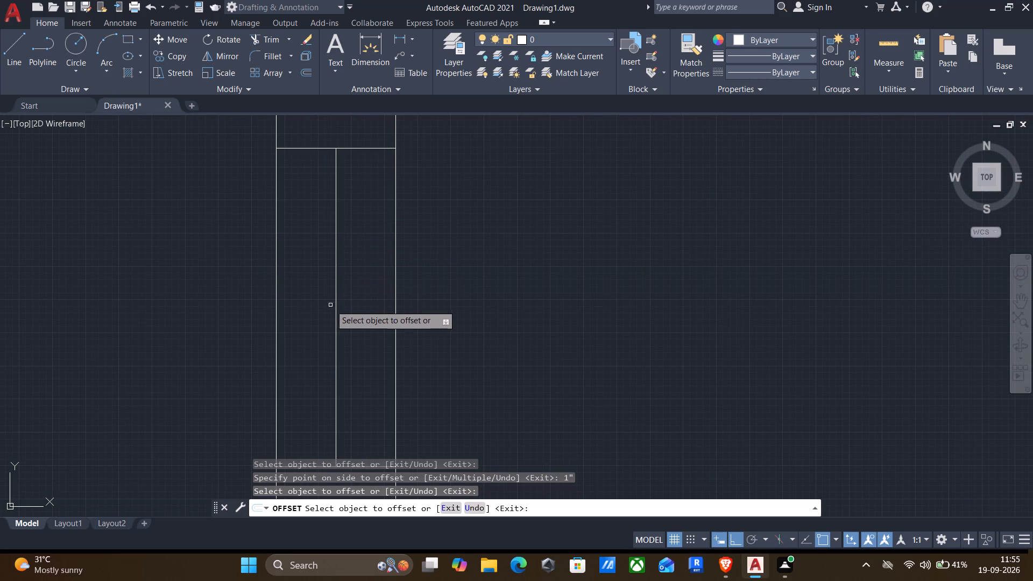
left_click(336, 318)
key("1")
key("shift+quotedbl")
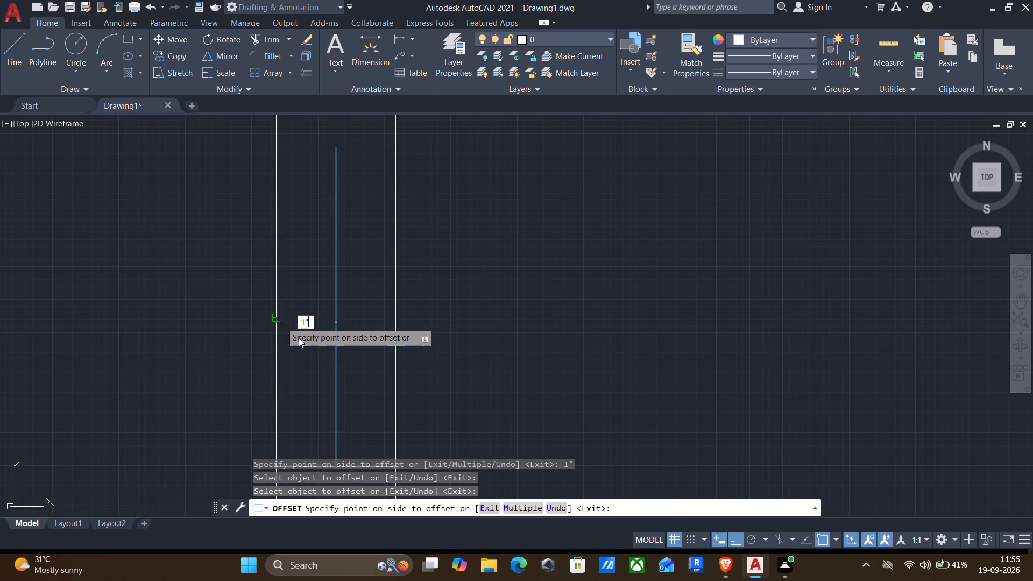
key("Return")
scroll(334, 357, "down", 3)
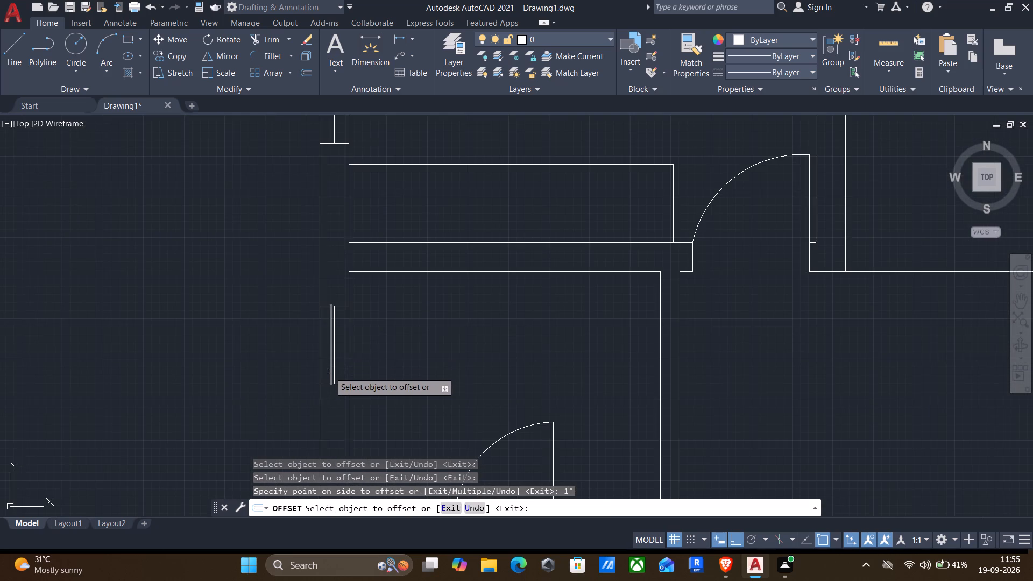
scroll(329, 372, "up", 2)
left_click(338, 350)
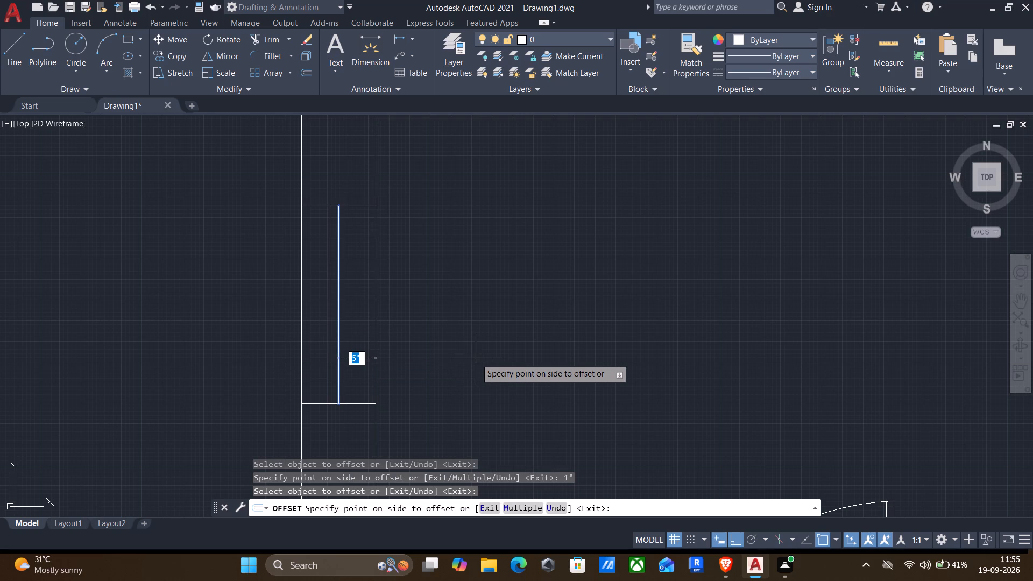
type("1\"")
key("Return")
Offset the centre line of the northwest room's west wall window 1" to the west and 1" to the east.
scroll(472, 360, "down", 2)
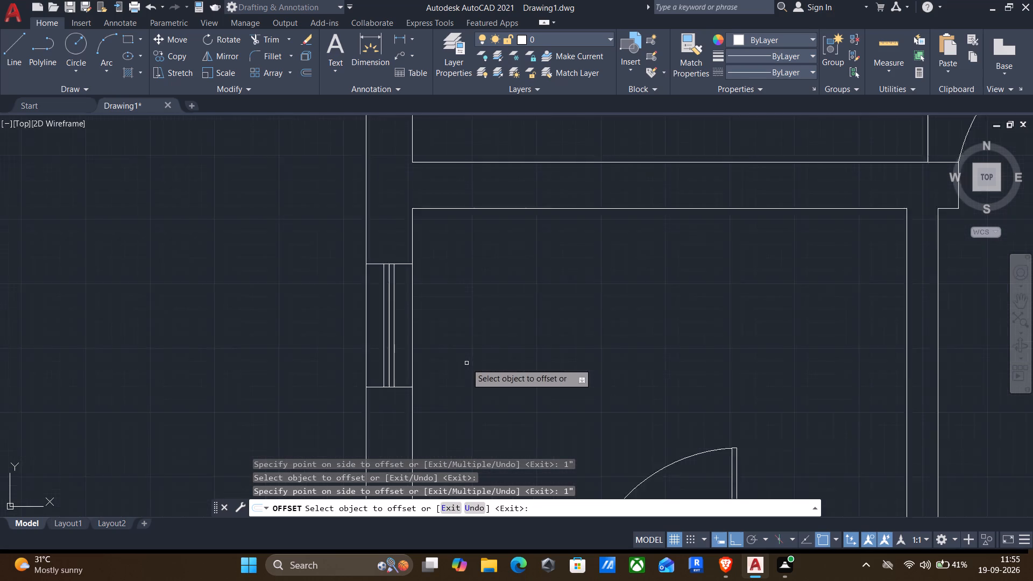
scroll(466, 363, "down", 1)
scroll(523, 218, "down", 1)
scroll(499, 183, "up", 1)
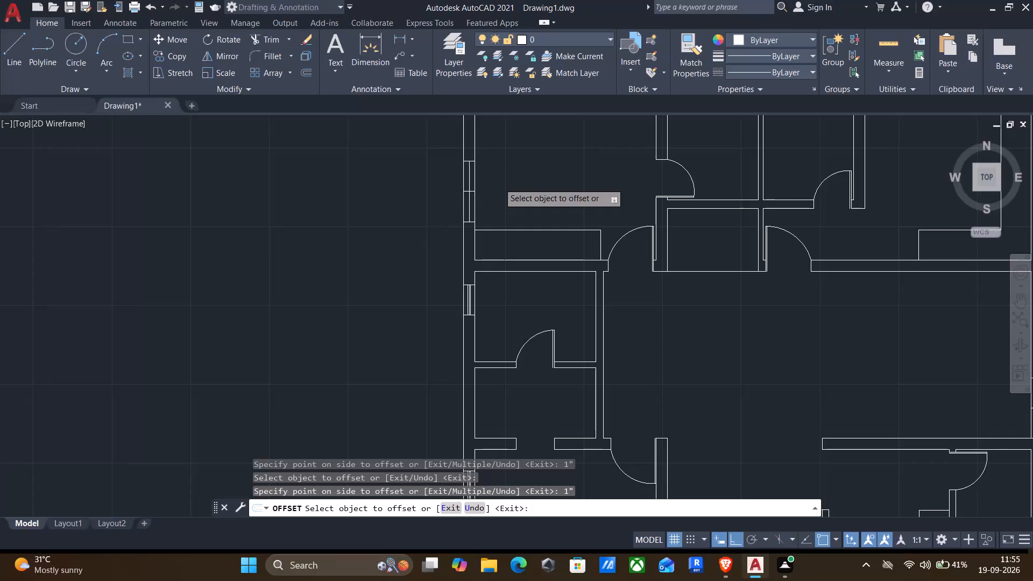
scroll(459, 188, "up", 1)
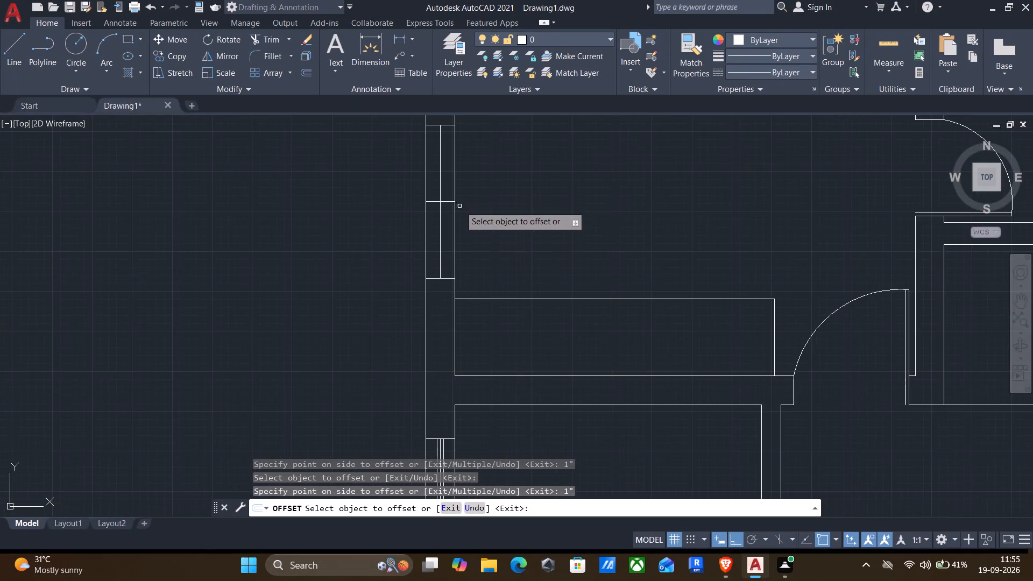
scroll(442, 242, "up", 1)
left_click(435, 236)
key("1")
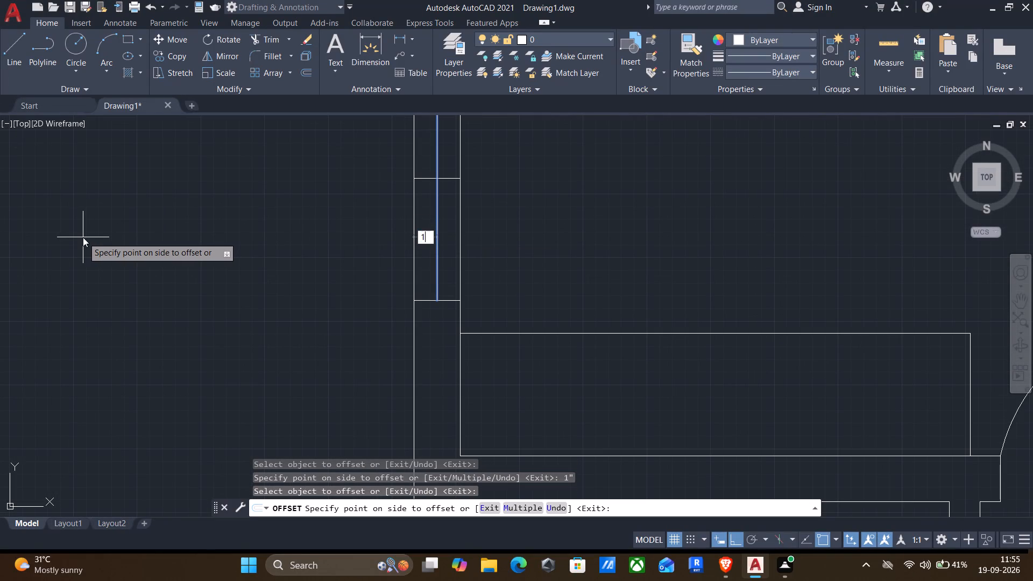
key("shift+quotedbl")
key("Return")
scroll(407, 253, "up", 2)
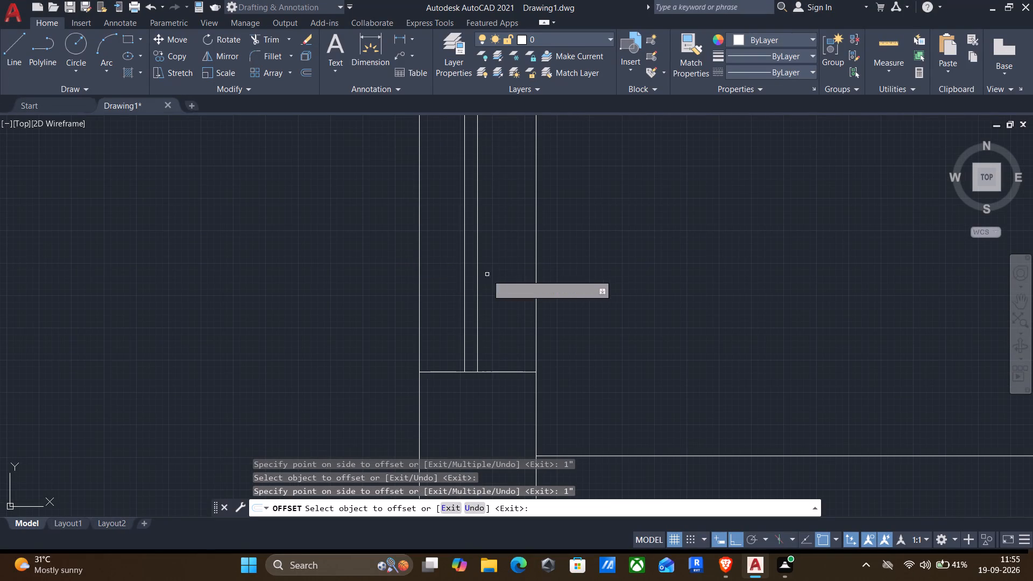
left_click(475, 264)
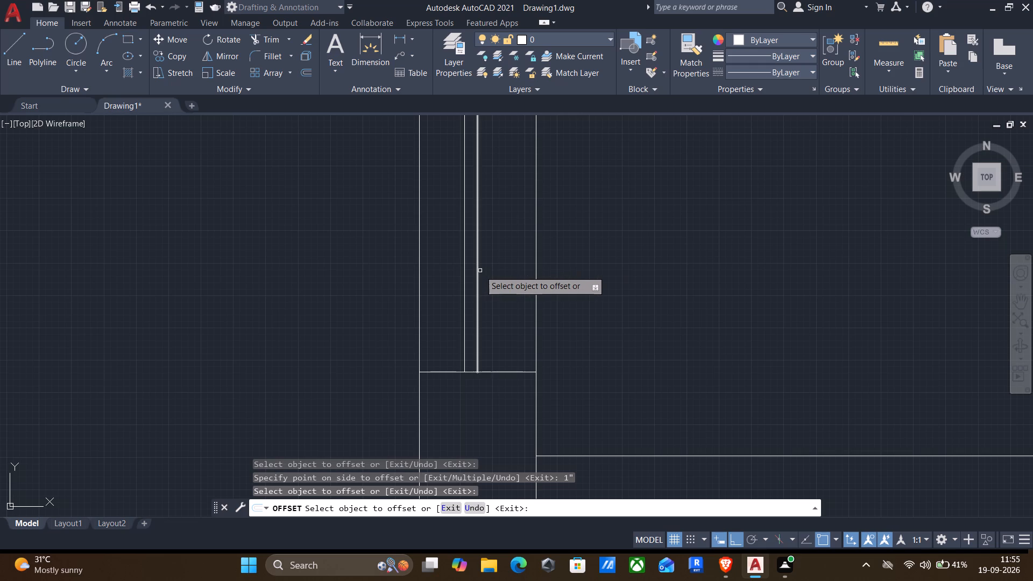
left_click(480, 271)
left_click(480, 271)
left_click(477, 266)
type("1\"")
key("Return")
Offset the centre line of the northwest room's north wall window 2" to the north and 2" to the south.
scroll(546, 278, "down", 3)
middle_click_drag(620, 252, 542, 459)
scroll(732, 141, "up", 2)
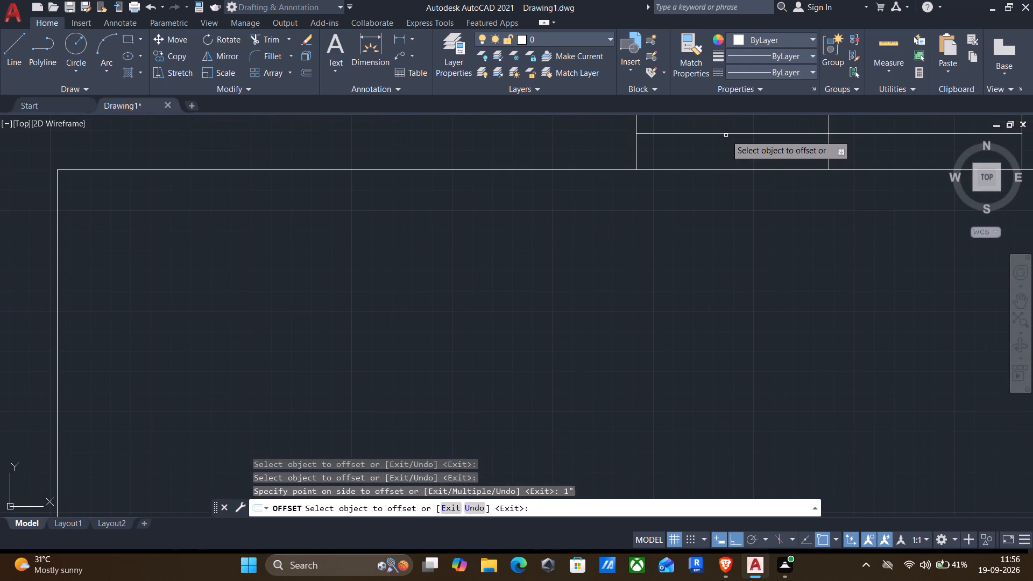
left_click(726, 135)
middle_click_drag(723, 133, 688, 255)
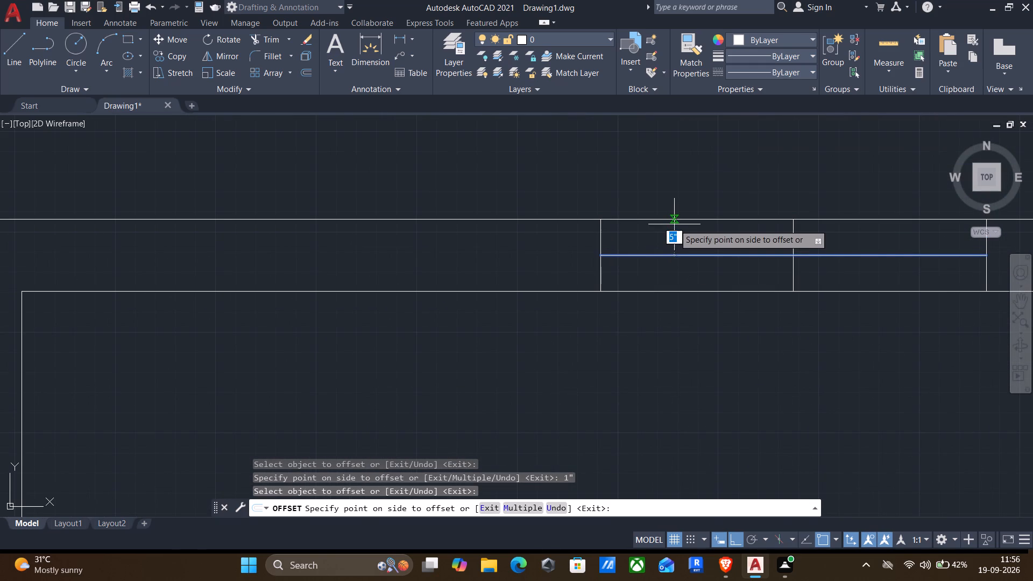
type("2\"")
key("Return")
left_click(688, 256)
type("2\"")
key("Return")
Offset the centre line of the north wall window in the room just east of the northwest room 1" to each side.
scroll(717, 361, "down", 3)
middle_click_drag(775, 402, 571, 393)
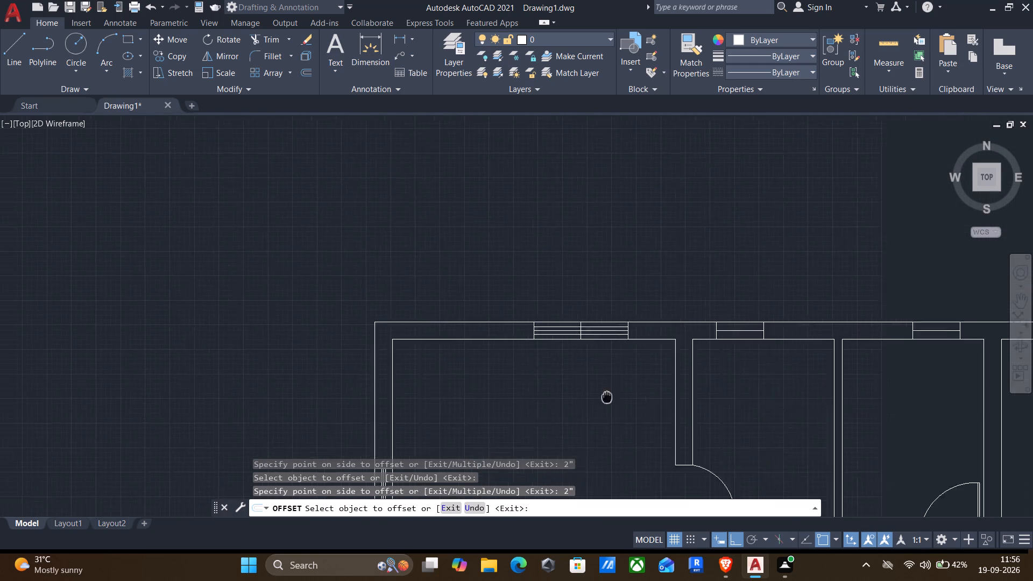
middle_click_drag(571, 393, 250, 384)
scroll(388, 319, "up", 2)
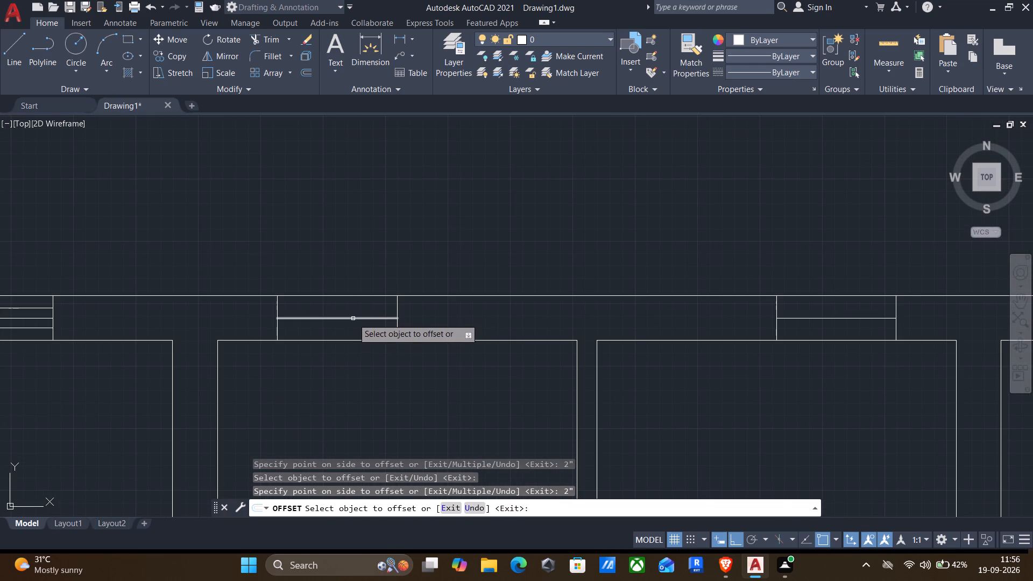
left_click(352, 318)
type("1\"")
key("Return")
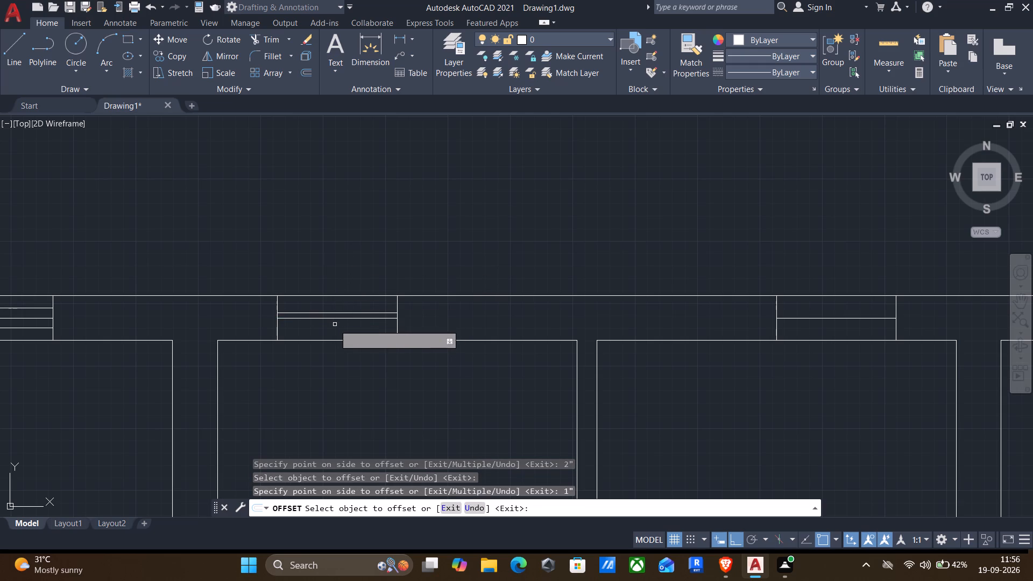
left_click(325, 319)
key("1")
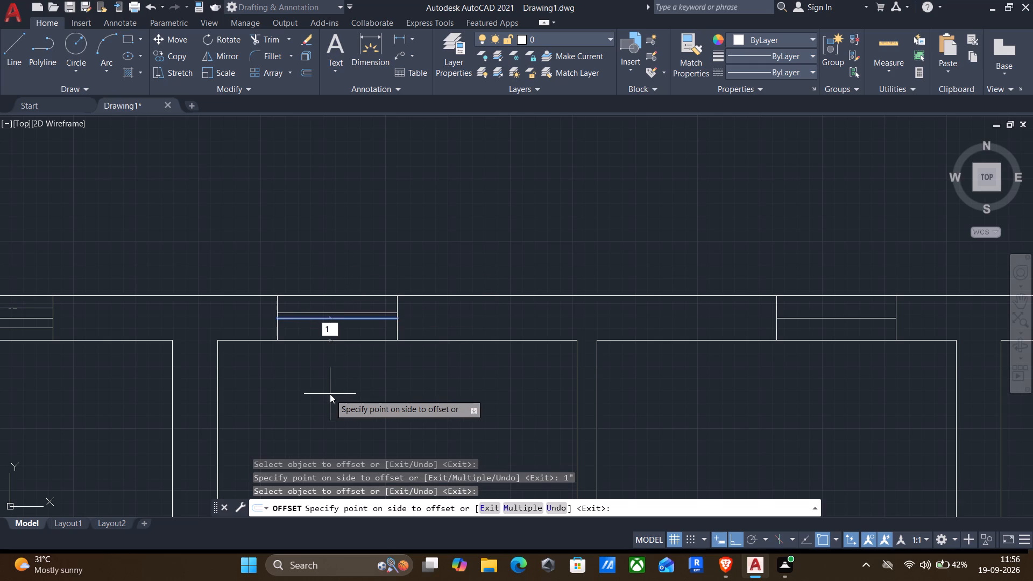
key("shift+quotedbl")
key("Return")
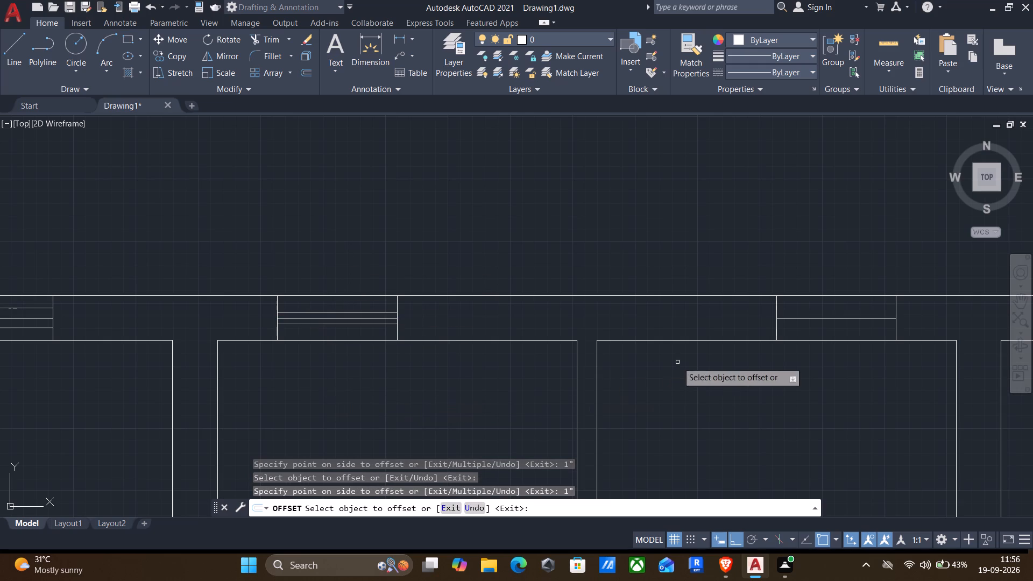
Offset the centre line of the north wall window in the room just west of the northeast room 1" to each side.
left_click(819, 320)
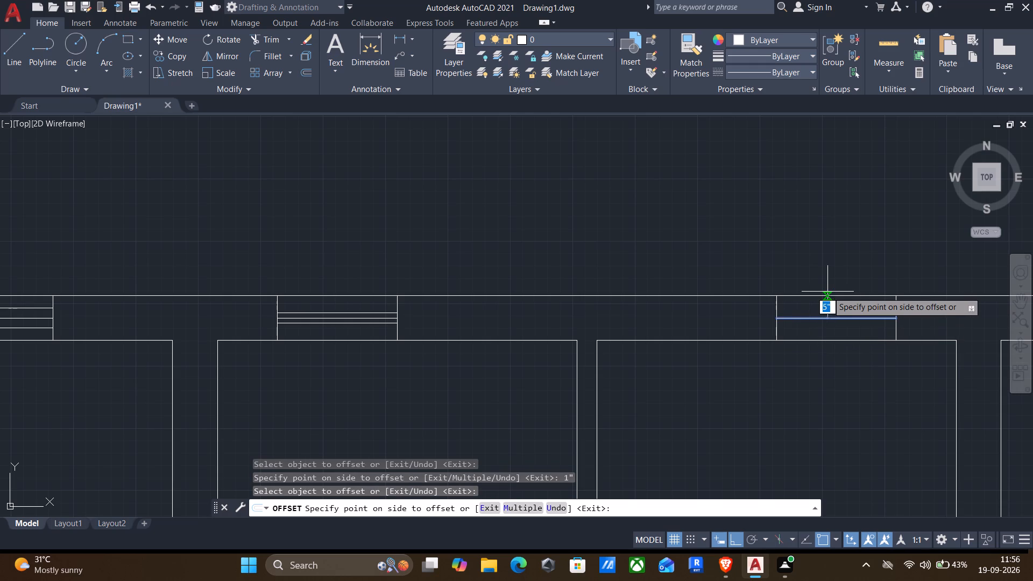
type("1\"")
key("Return")
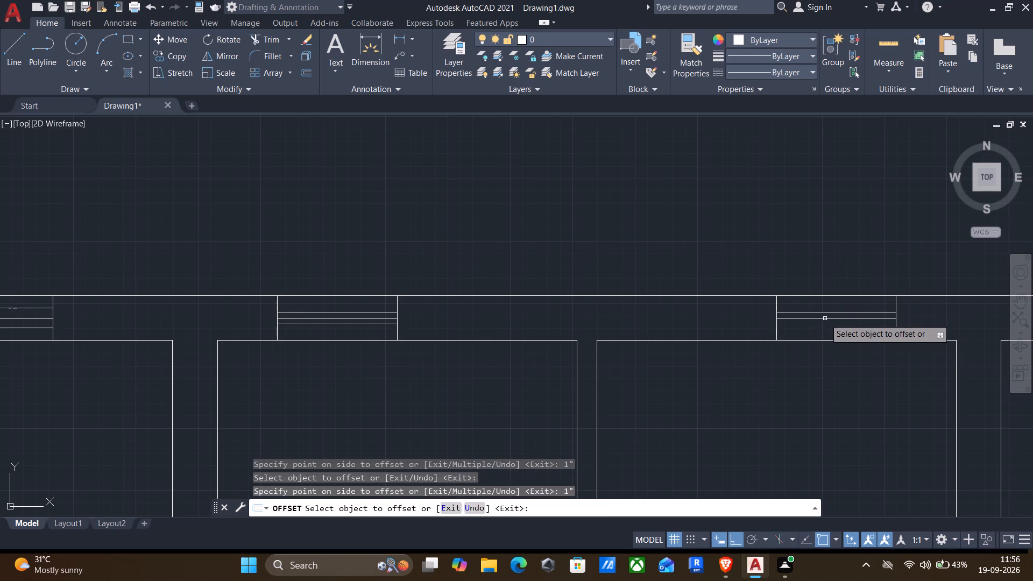
left_click(819, 318)
type("1\"")
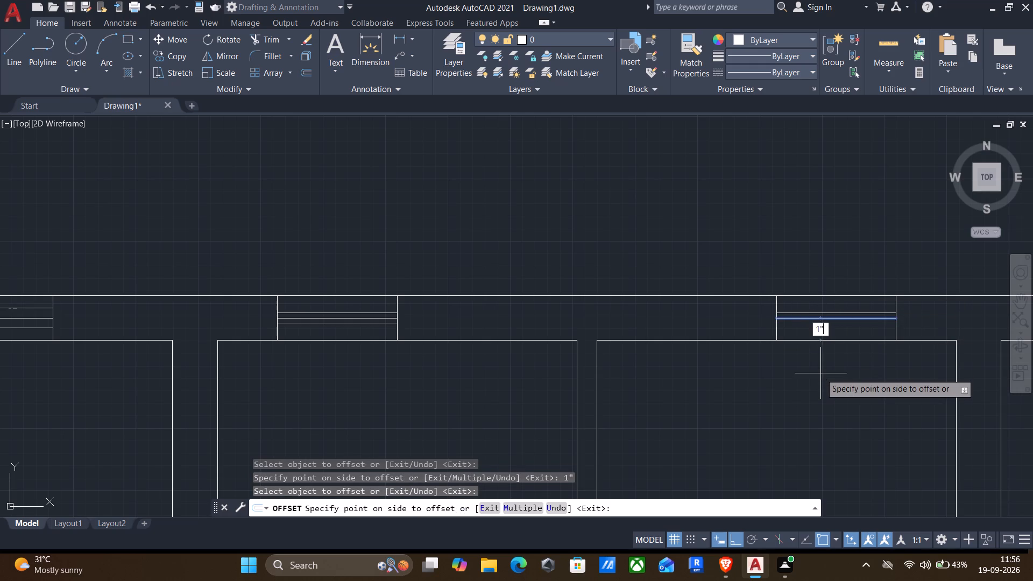
key("Return")
Offset the centre line of the northeast room's three-pane north wall window 2" to the north and 2" to the south.
scroll(820, 373, "down", 2)
middle_click_drag(820, 377, 400, 321)
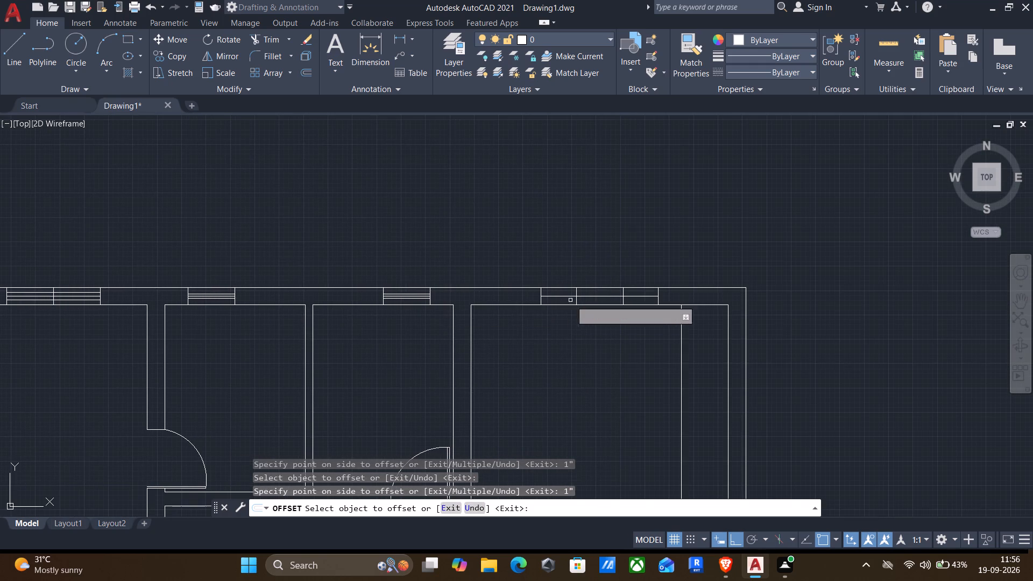
scroll(588, 299, "up", 2)
left_click(584, 292)
type("2\"")
key("Return")
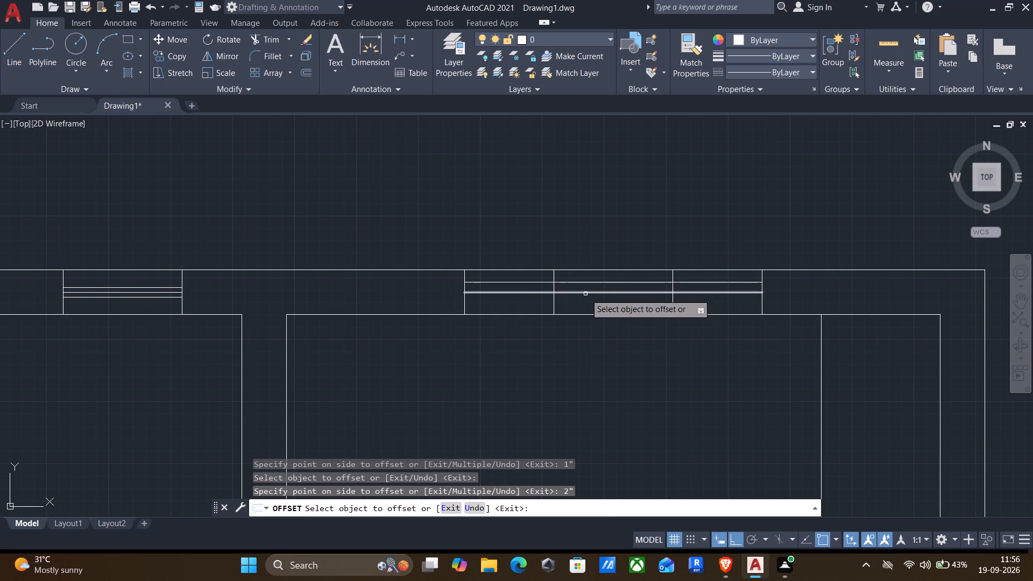
left_click(584, 293)
type("2\"")
key("Return")
scroll(590, 362, "down", 3)
middle_click_drag(592, 373, 524, 144)
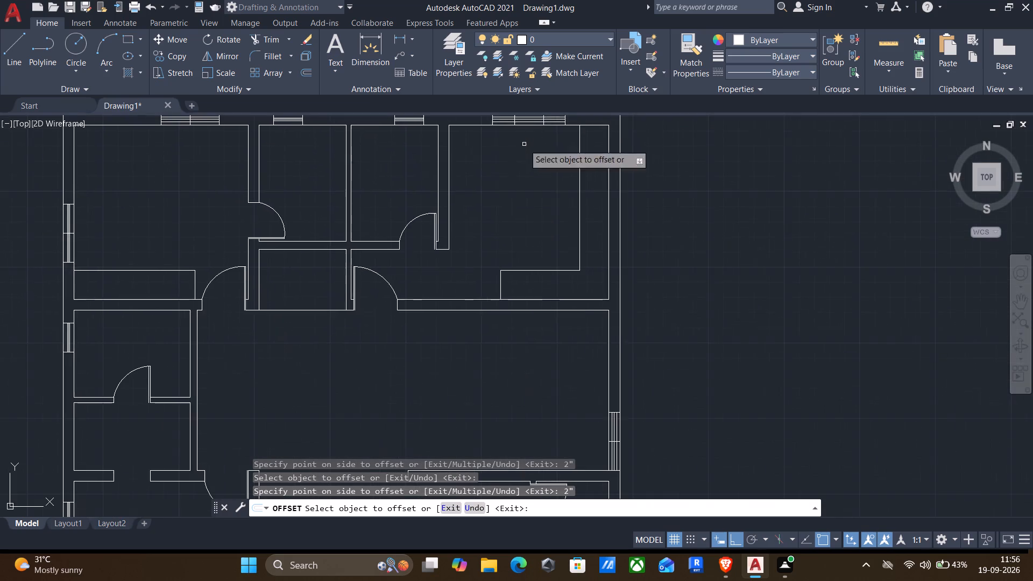
middle_click_drag(545, 407, 534, 309)
middle_click_drag(438, 406, 665, 192)
key("Escape")
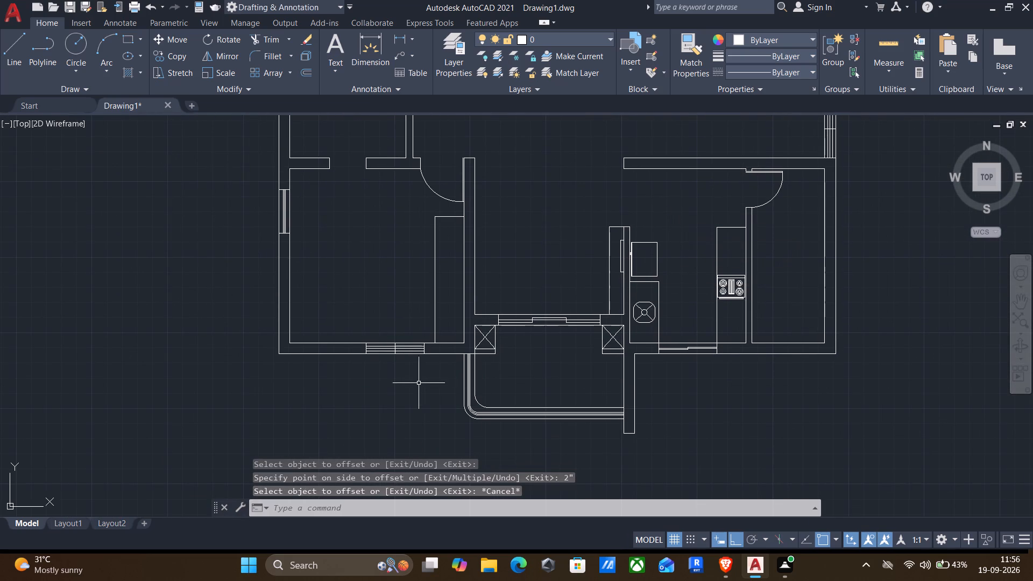
Trim the southwest room's south window into staggered panes, removing the west half's south line, the east half's north line and the divider's ends.
scroll(382, 356, "up", 2)
type("tr")
key("Return")
scroll(364, 344, "up", 2)
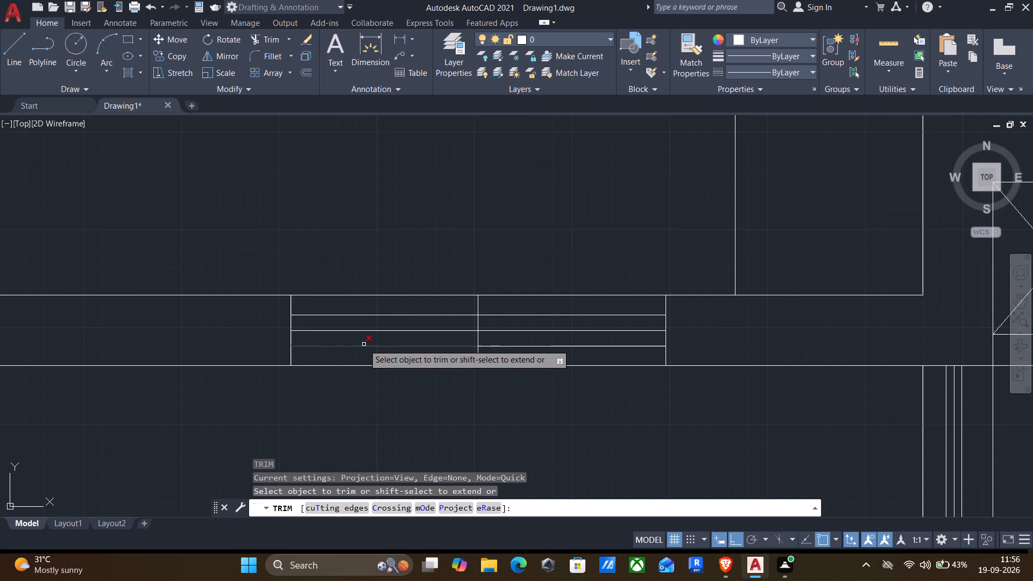
left_click(364, 344)
left_click(529, 316)
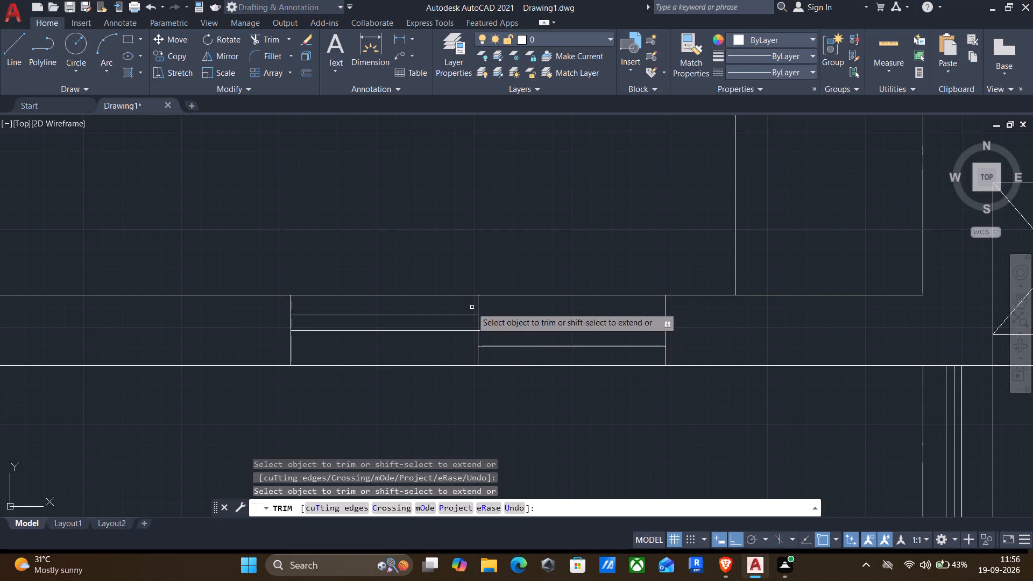
left_click_drag(471, 307, 481, 302)
left_click_drag(498, 359, 457, 358)
scroll(457, 358, "down", 1)
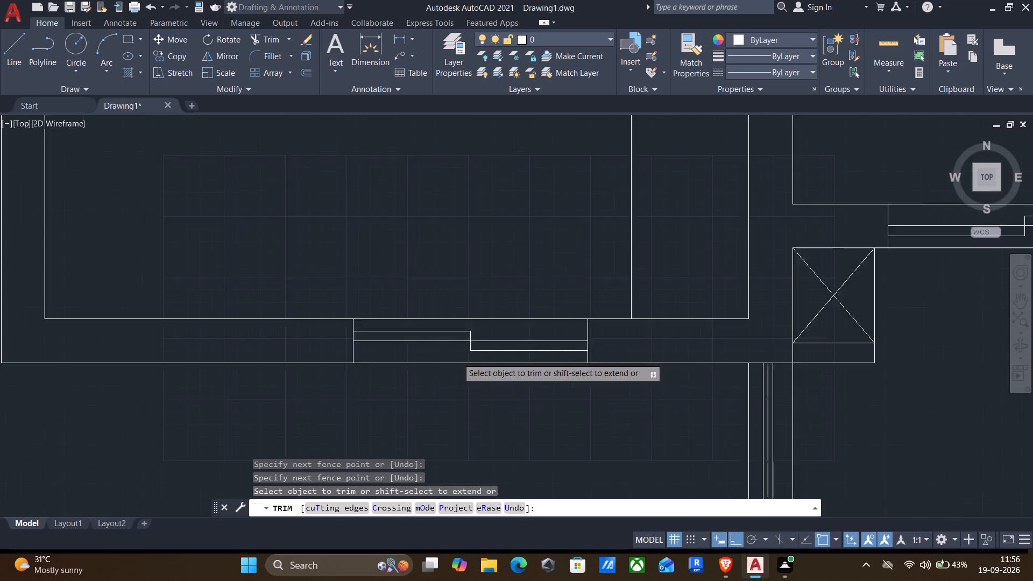
Trim away the centre line of the southwest room's west wall window, leaving the two offset frame lines.
scroll(457, 358, "down", 4)
scroll(399, 275, "up", 3)
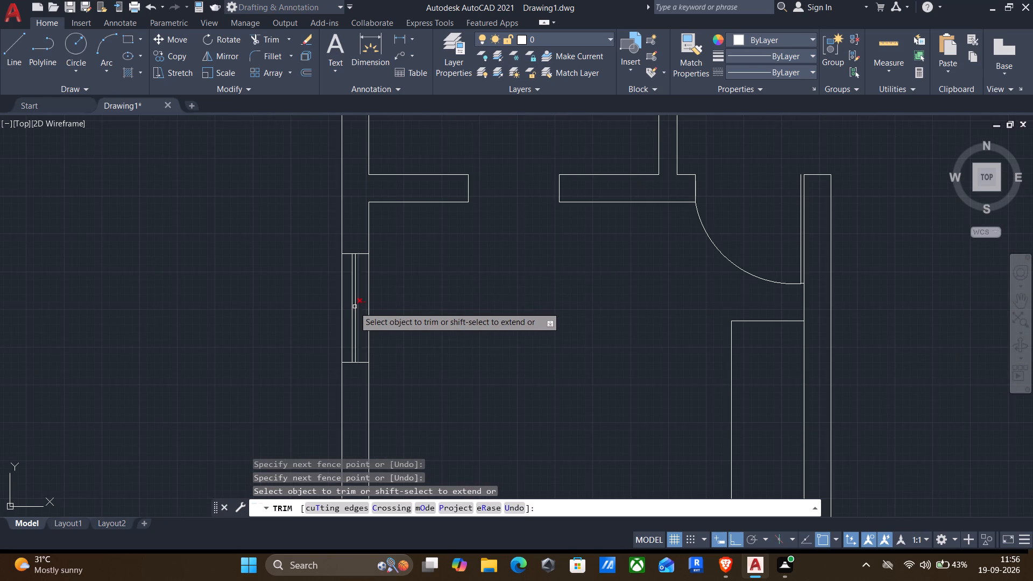
scroll(353, 307, "up", 3)
left_click(347, 306)
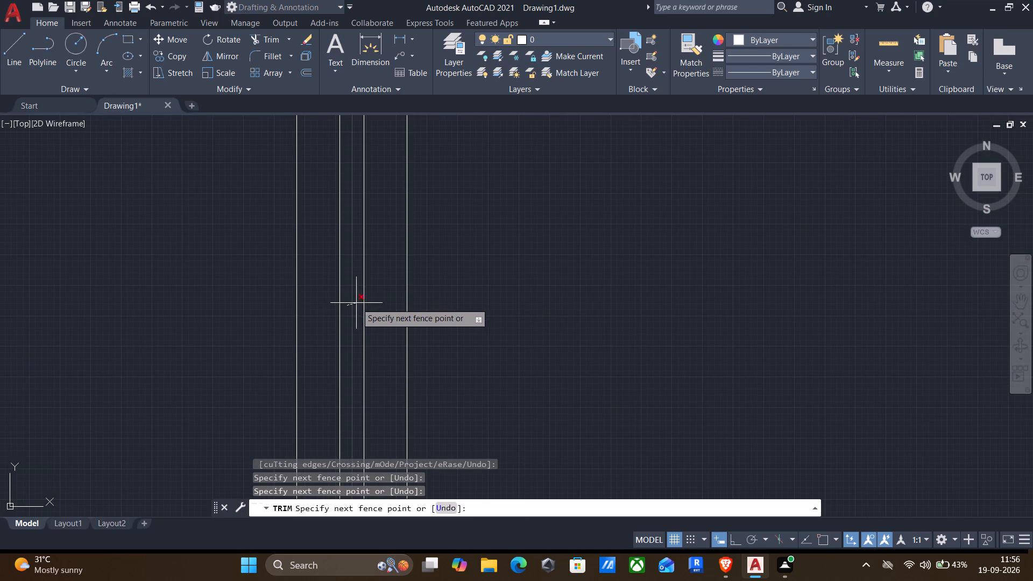
left_click(356, 303)
Trim away the centre line of the west wall window in the small room south of the northwest room.
scroll(356, 304, "down", 4)
scroll(436, 325, "down", 2)
scroll(397, 188, "up", 3)
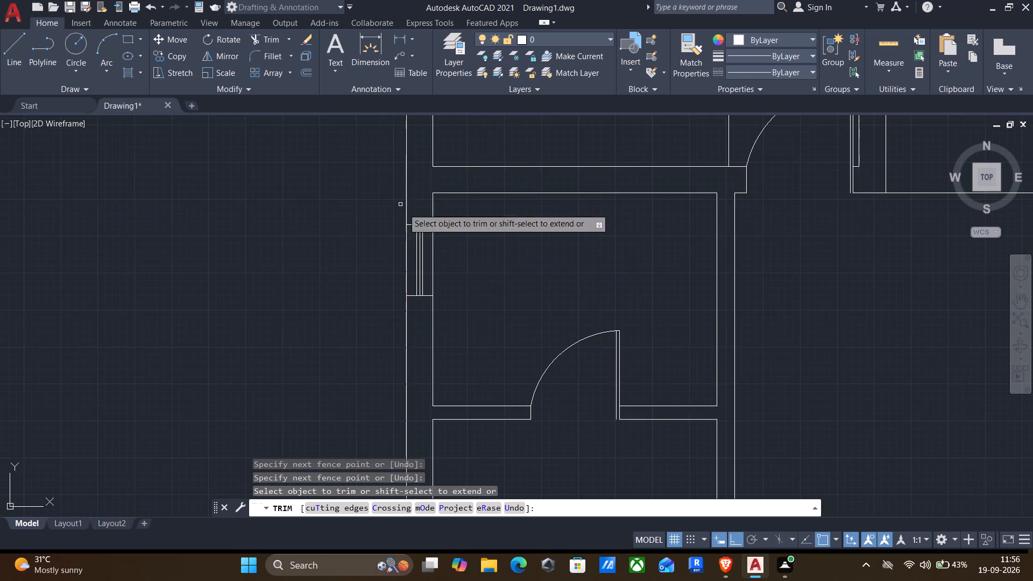
scroll(442, 268, "up", 4)
left_click(300, 263)
left_click(292, 262)
Trim the large central room's east window into staggered panes, removing the south half's east line, the north half's west line and the divider's ends.
scroll(306, 276, "down", 4)
scroll(357, 309, "down", 3)
scroll(695, 359, "up", 3)
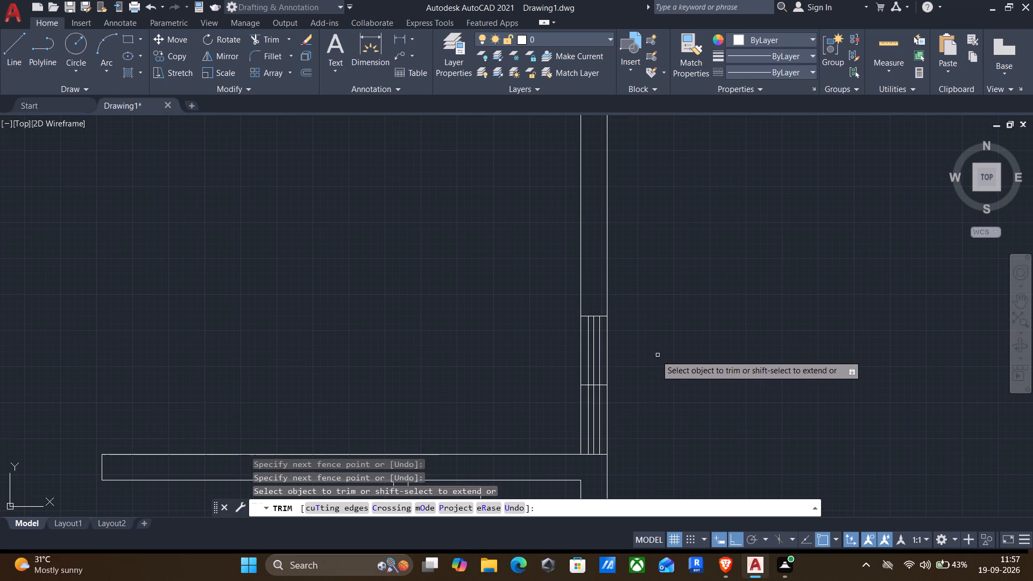
scroll(596, 398, "up", 3)
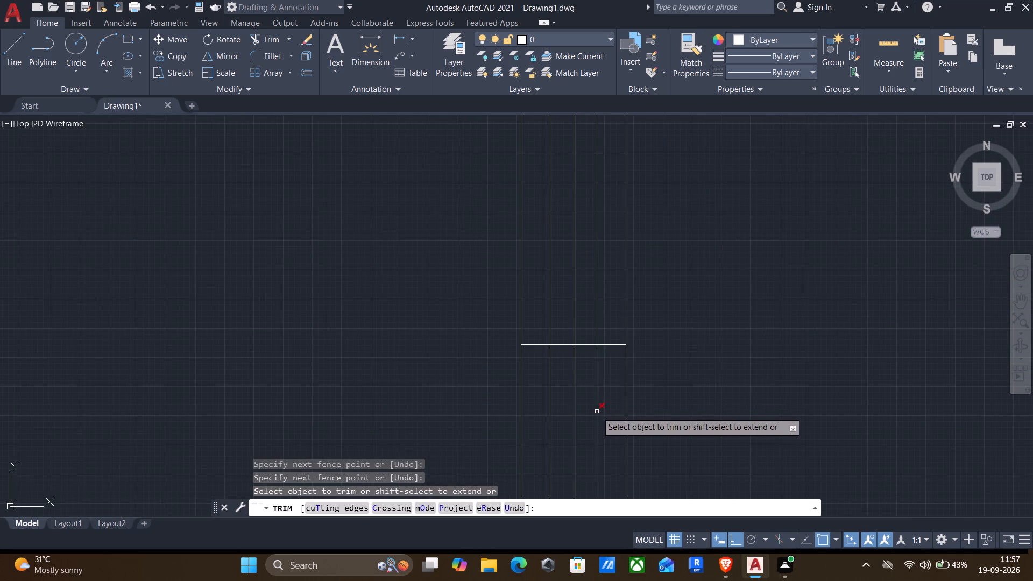
left_click(596, 413)
left_click(551, 310)
left_click_drag(539, 354, 541, 324)
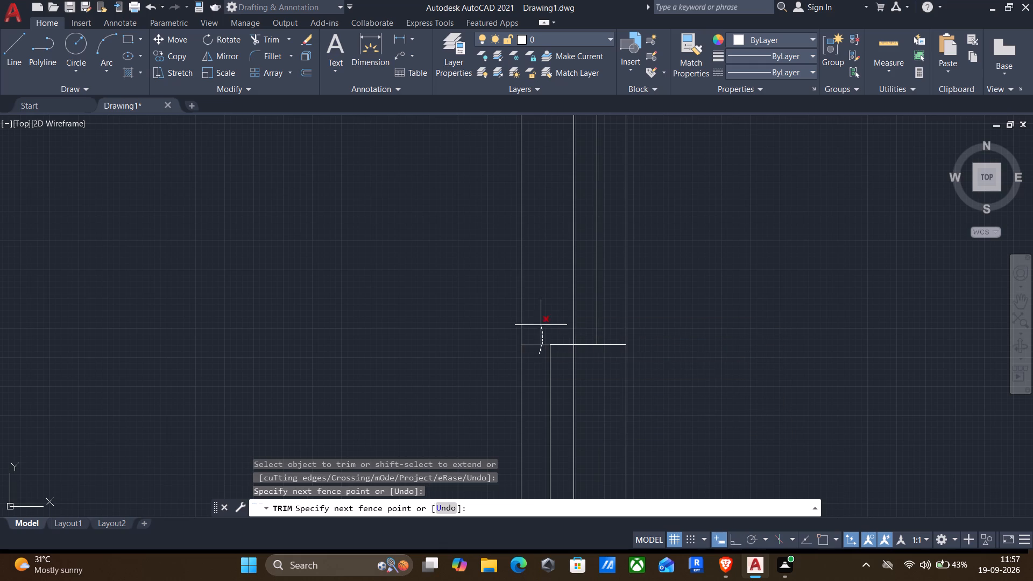
left_click_drag(541, 324, 540, 320)
left_click_drag(608, 355, 609, 330)
Trim away both halves of the centre line and the divider in the northwest room's west wall window.
scroll(596, 337, "down", 5)
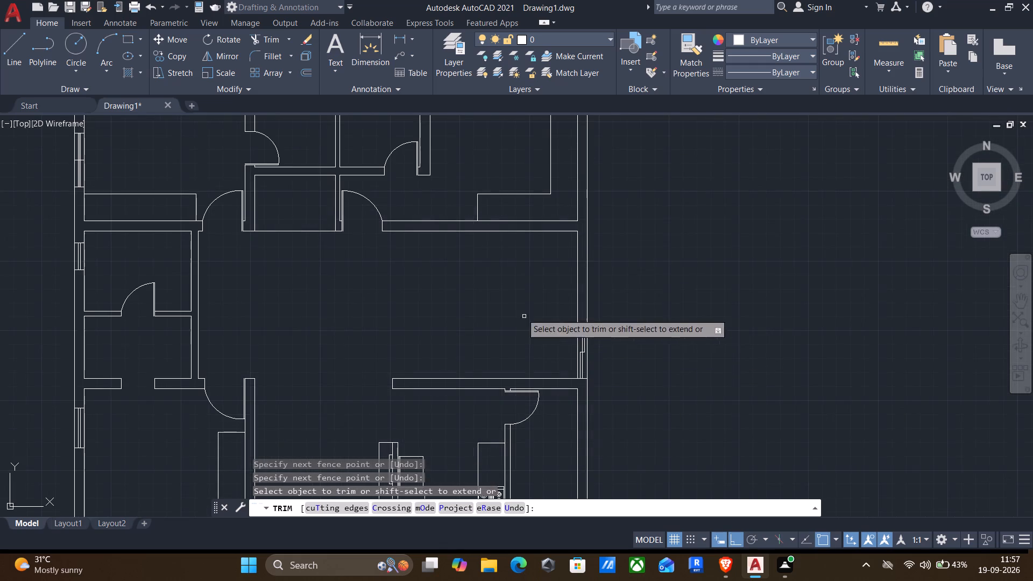
middle_click_drag(427, 266, 468, 302)
scroll(424, 266, "down", 1)
scroll(234, 240, "up", 3)
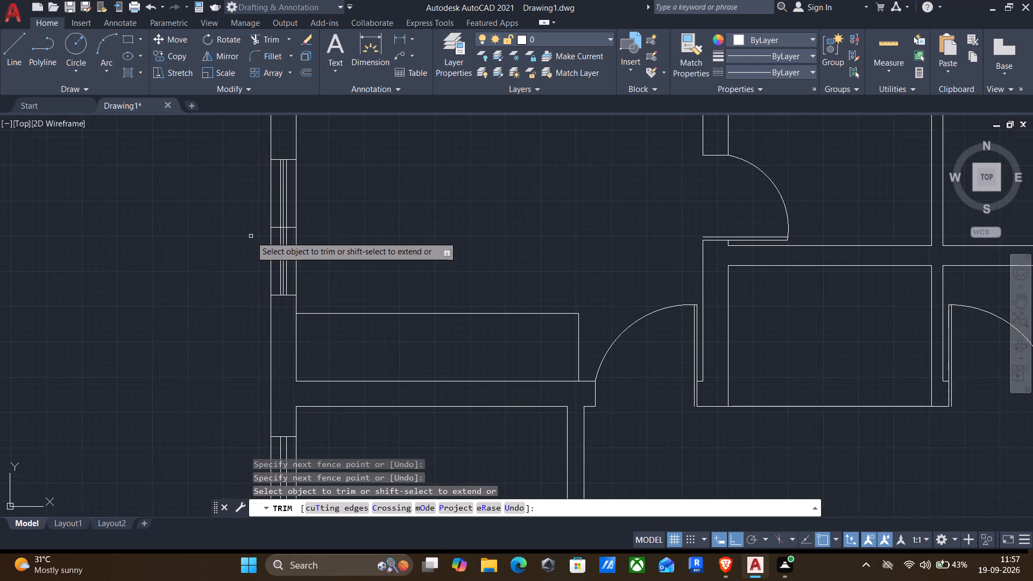
scroll(254, 237, "up", 3)
left_click(362, 267)
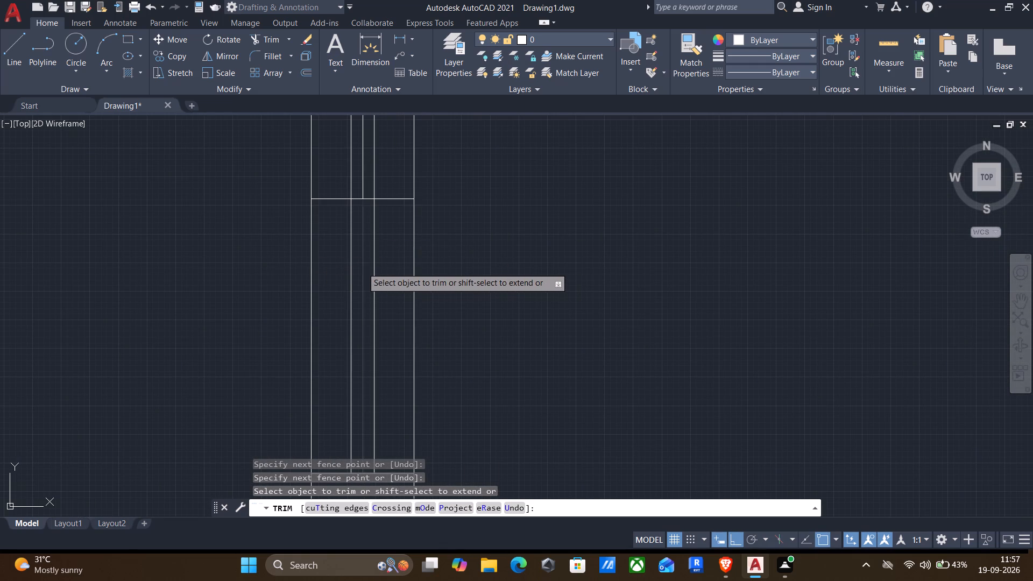
left_click(363, 180)
scroll(363, 183, "down", 2)
scroll(353, 194, "up", 3)
left_click_drag(353, 194, 343, 166)
left_click_drag(379, 185, 391, 153)
left_click_drag(418, 191, 419, 153)
Trim away the centre line of the north wall window in the room just east of the northwest room.
scroll(423, 175, "down", 4)
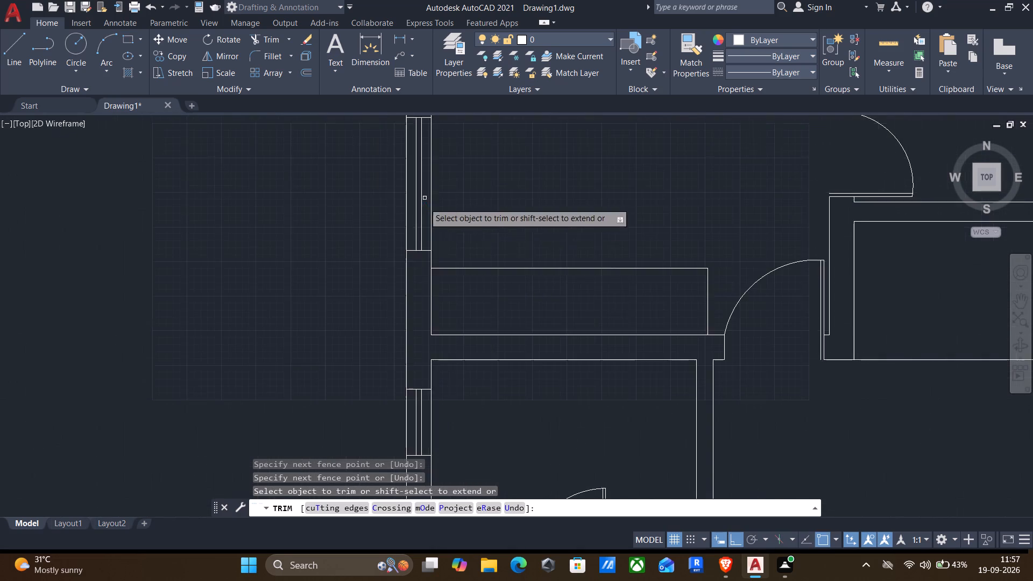
scroll(406, 218, "down", 2)
middle_click_drag(347, 206, 345, 259)
middle_click_drag(398, 173, 362, 226)
scroll(581, 217, "up", 2)
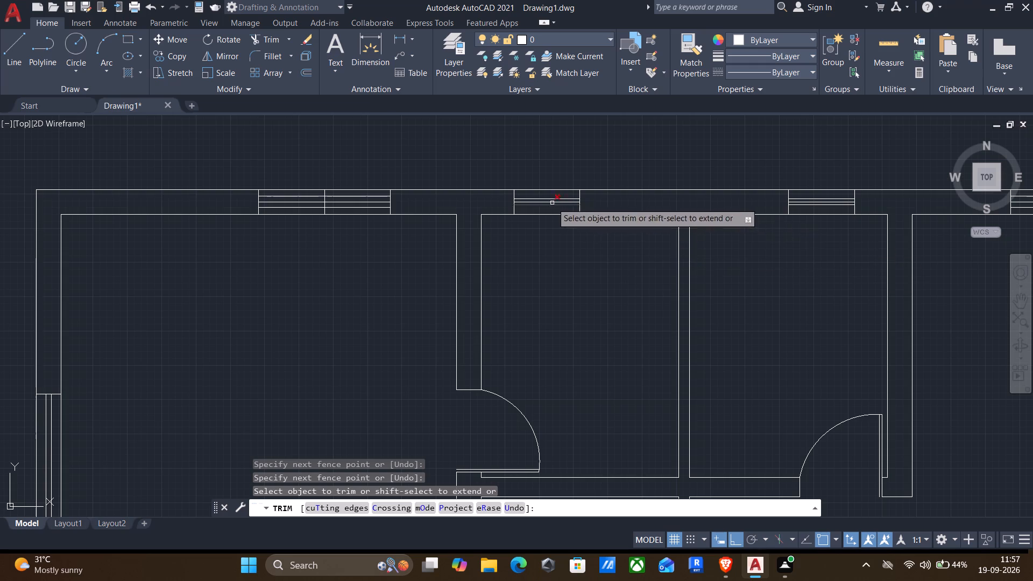
scroll(552, 202, "up", 3)
left_click(544, 200)
Trim away the centre line of the north wall window in the room just west of the northeast room.
scroll(629, 207, "down", 4)
scroll(786, 207, "up", 3)
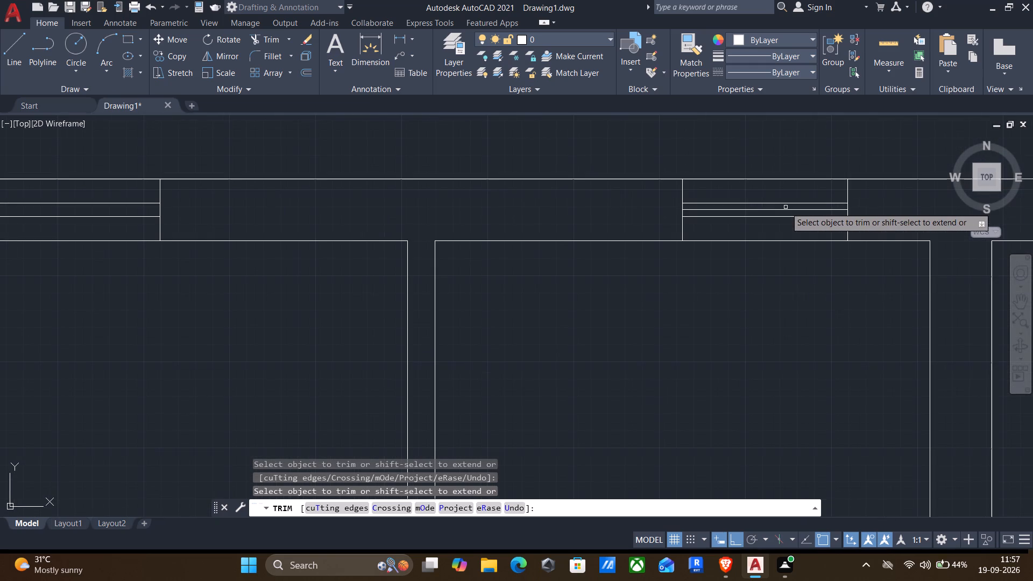
scroll(787, 207, "up", 2)
left_click(765, 221)
left_click(744, 208)
Trim the northeast room's north wall window lines, removing the south line from both outer panes and the north line from the middle pane.
scroll(740, 224, "down", 3)
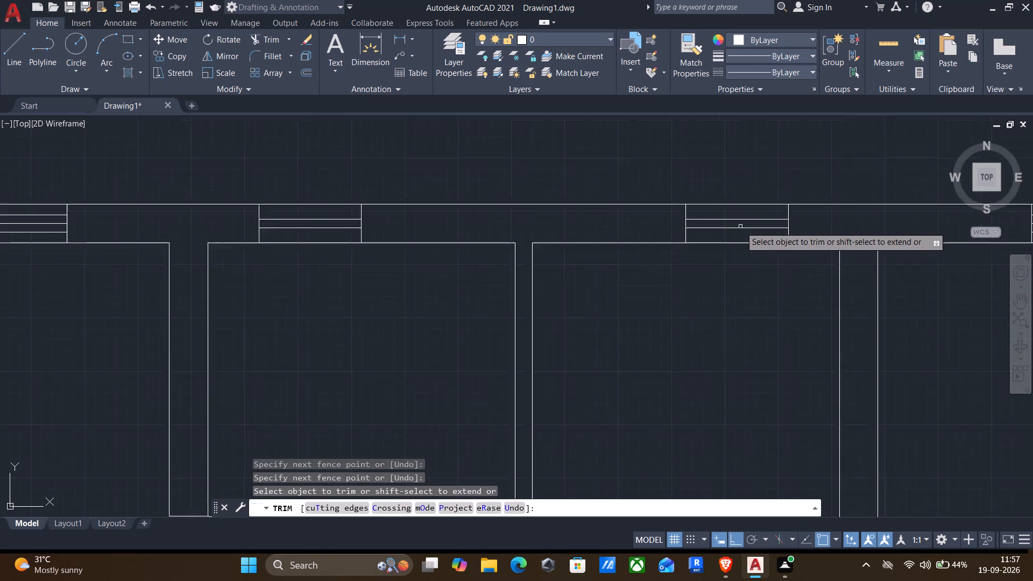
scroll(740, 226, "down", 4)
scroll(795, 226, "up", 3)
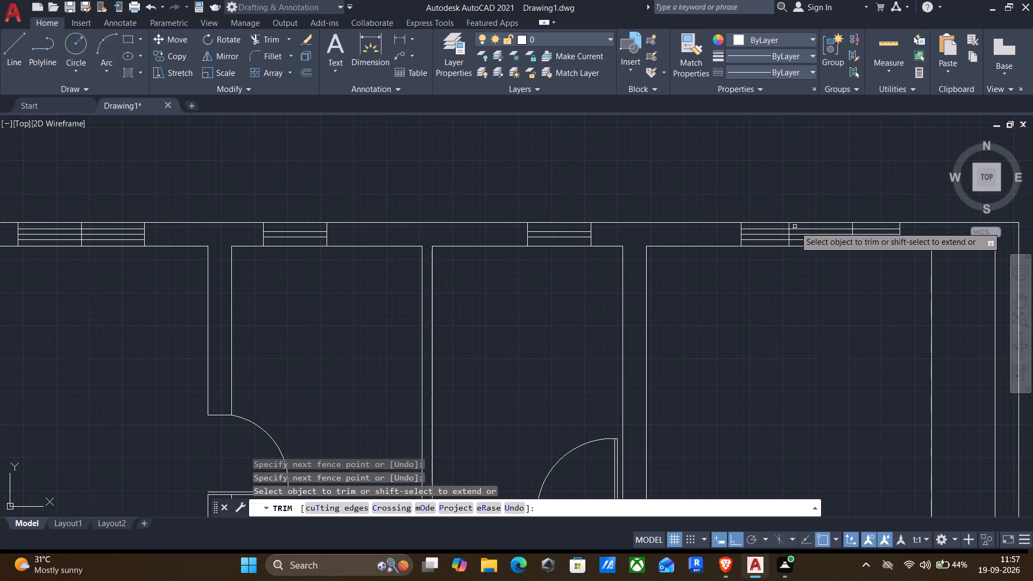
scroll(783, 243, "up", 4)
left_click_drag(657, 245, 652, 212)
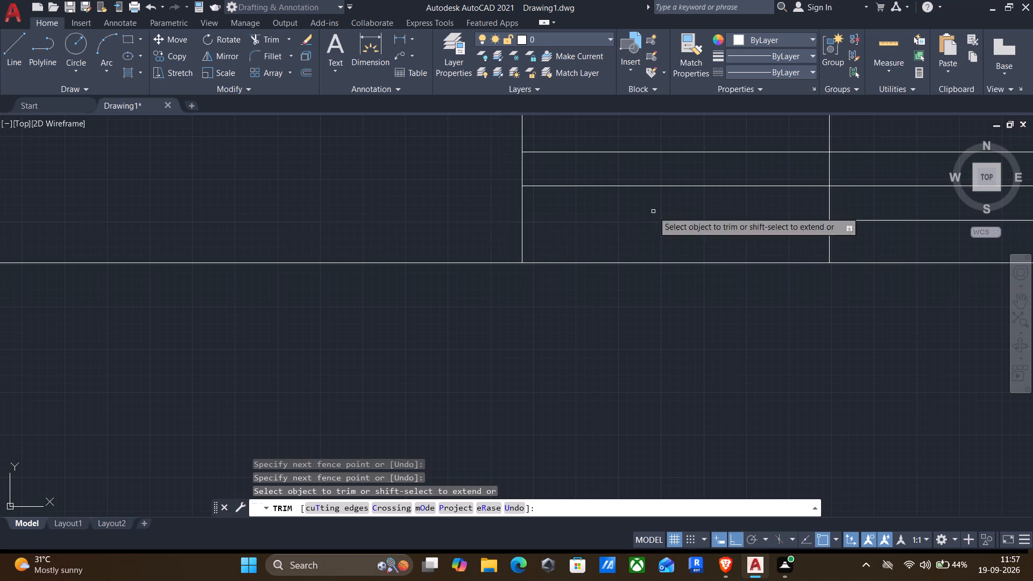
scroll(672, 204, "down", 3)
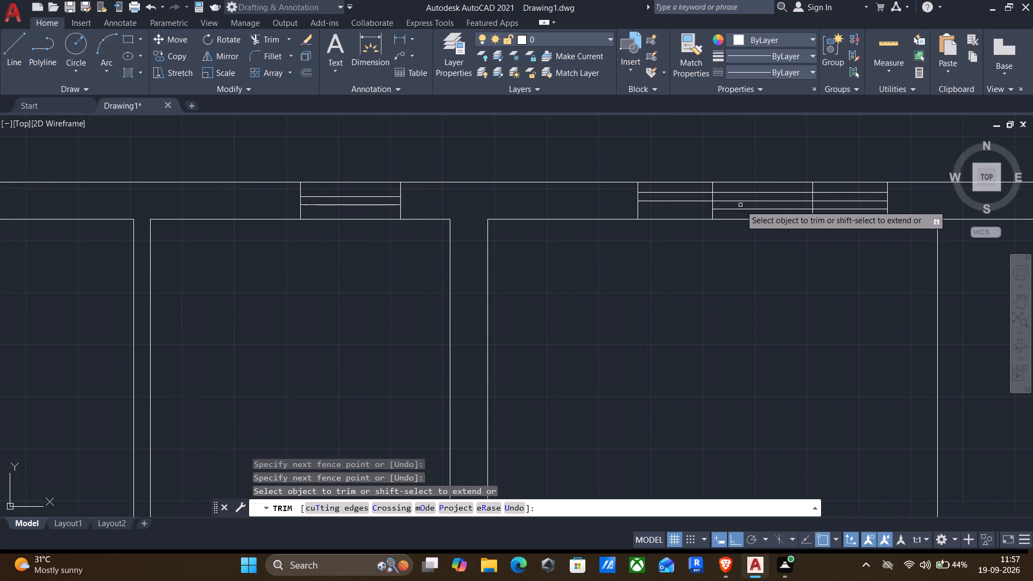
left_click(742, 189)
scroll(739, 195, "up", 2)
left_click(733, 199)
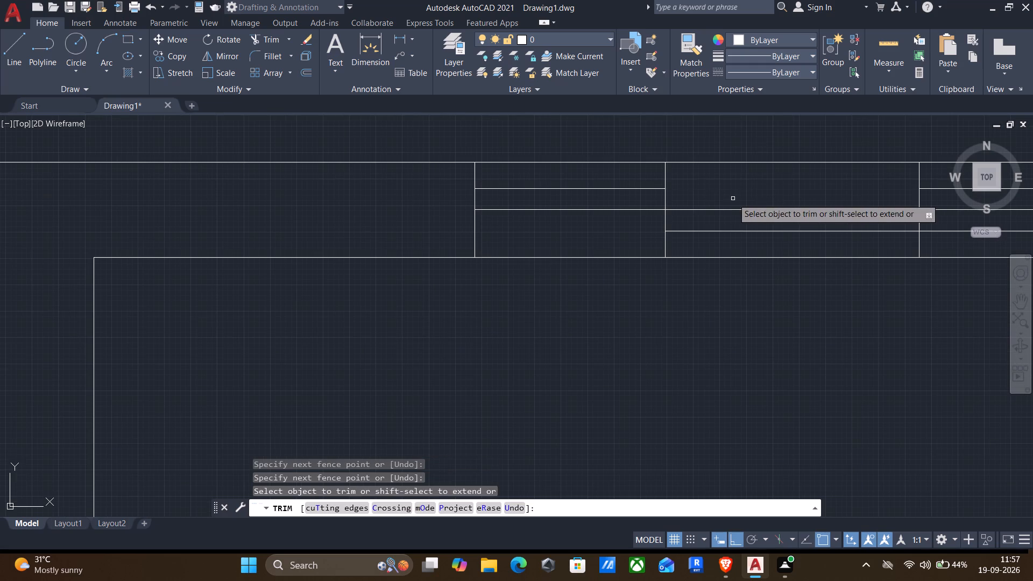
scroll(731, 203, "down", 3)
scroll(786, 219, "up", 5)
left_click_drag(775, 207, 765, 193)
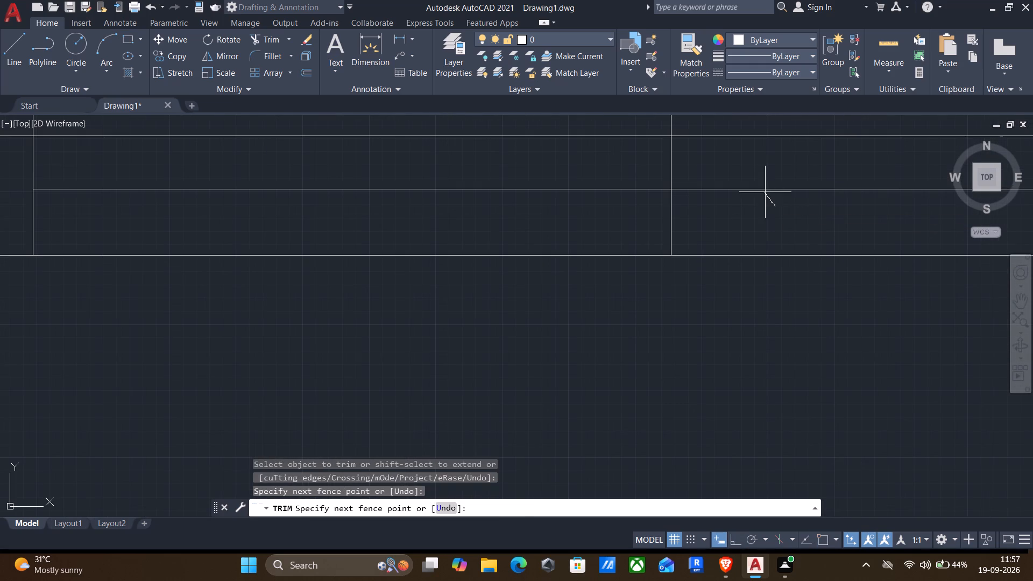
left_click_drag(765, 193, 753, 179)
Trim the south and north ends off both dividers of the northeast room's north wall window to finish its staggered sliding panes.
left_click_drag(690, 218, 619, 222)
scroll(216, 241, "down", 2)
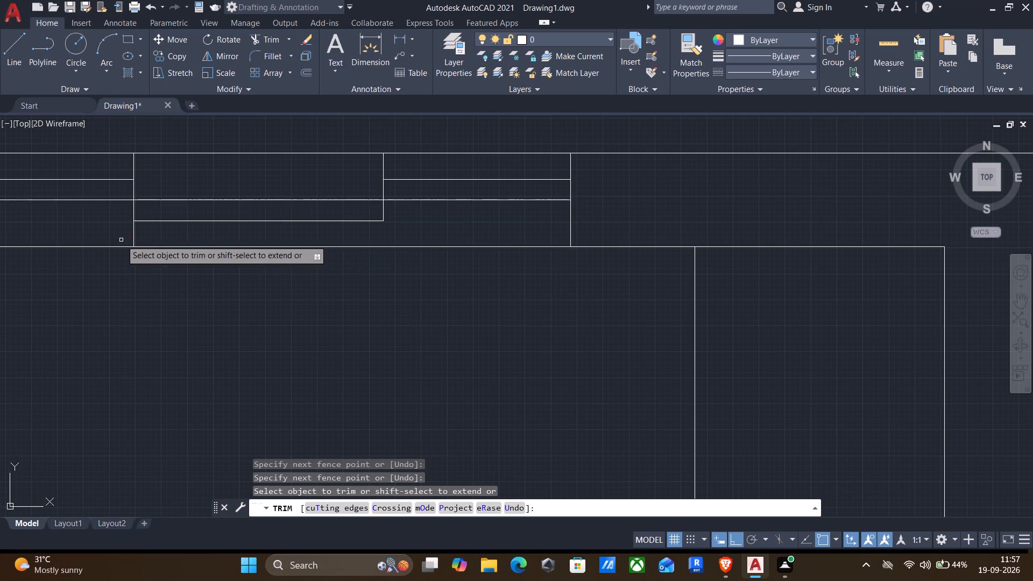
scroll(119, 239, "up", 2)
left_click_drag(117, 239, 180, 228)
scroll(180, 229, "down", 3)
scroll(188, 189, "up", 3)
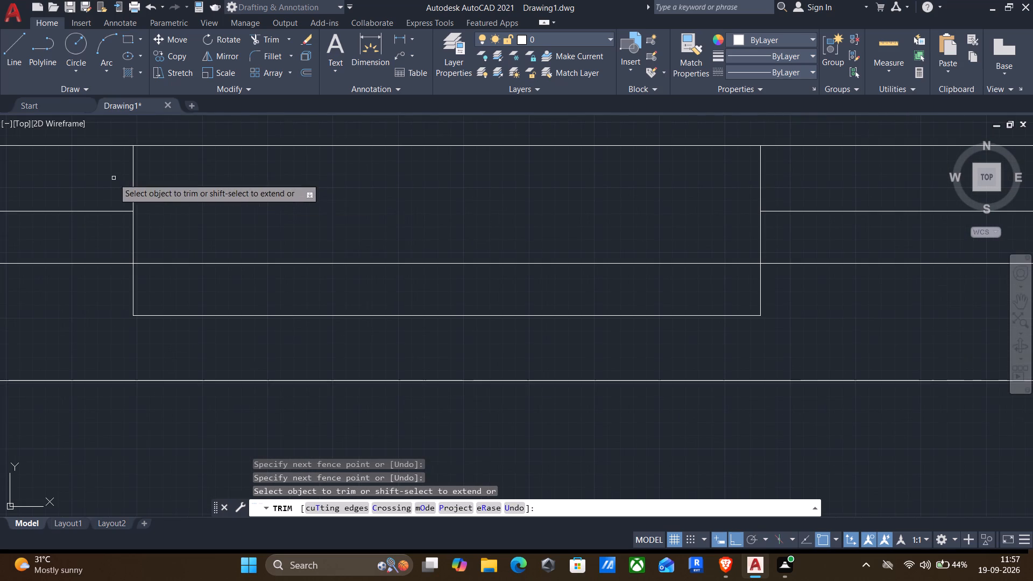
left_click_drag(103, 178, 200, 177)
scroll(289, 195, "down", 3)
scroll(438, 197, "up", 3)
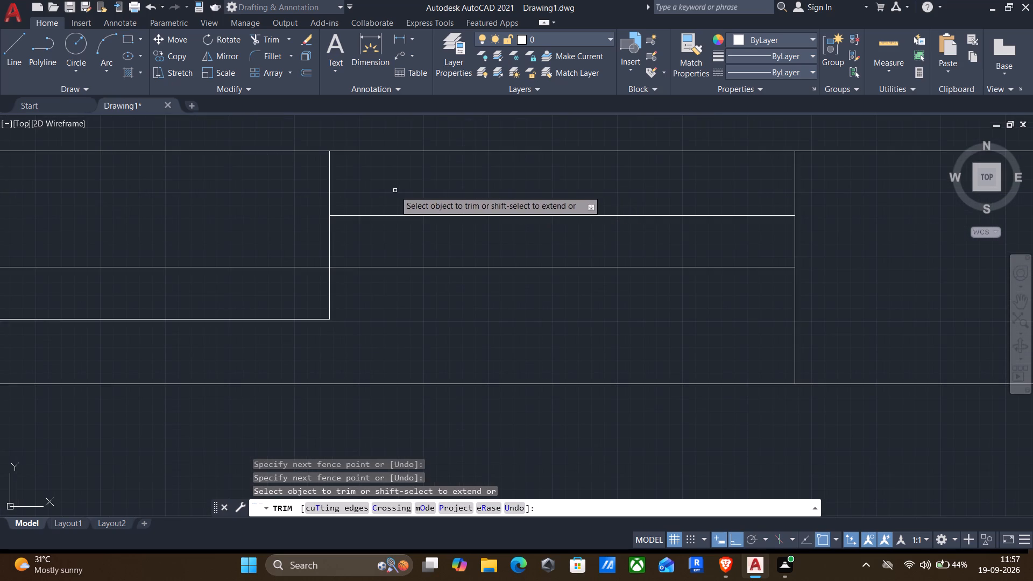
left_click_drag(393, 190, 199, 209)
Trim the northwest room's north window into staggered panes, removing the west half's south line, the east half's north line and the divider's ends.
scroll(189, 221, "down", 4)
scroll(200, 322, "down", 2)
middle_click_drag(200, 342, 537, 171)
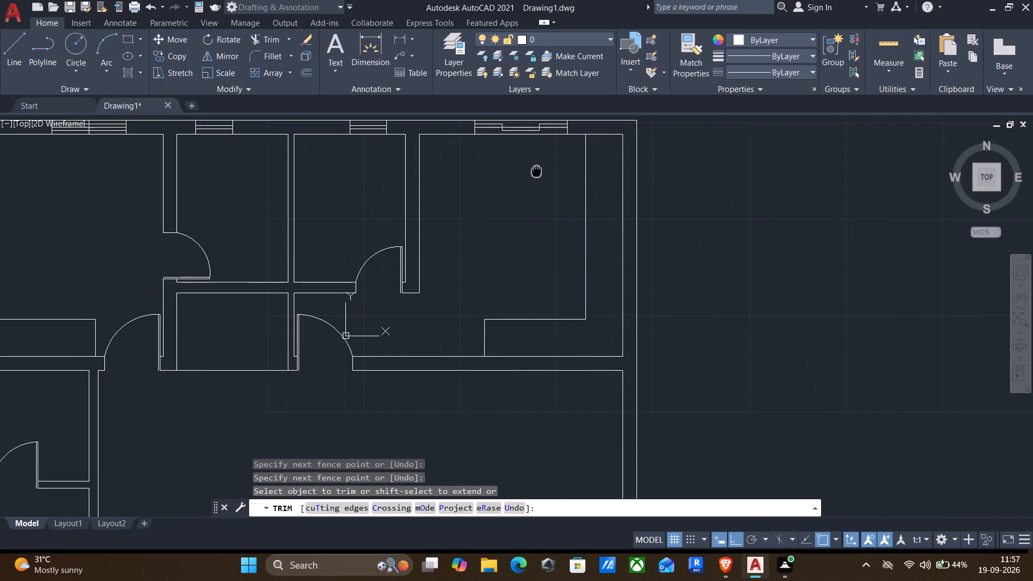
middle_click_drag(537, 171, 626, 203)
middle_click_drag(136, 172, 275, 221)
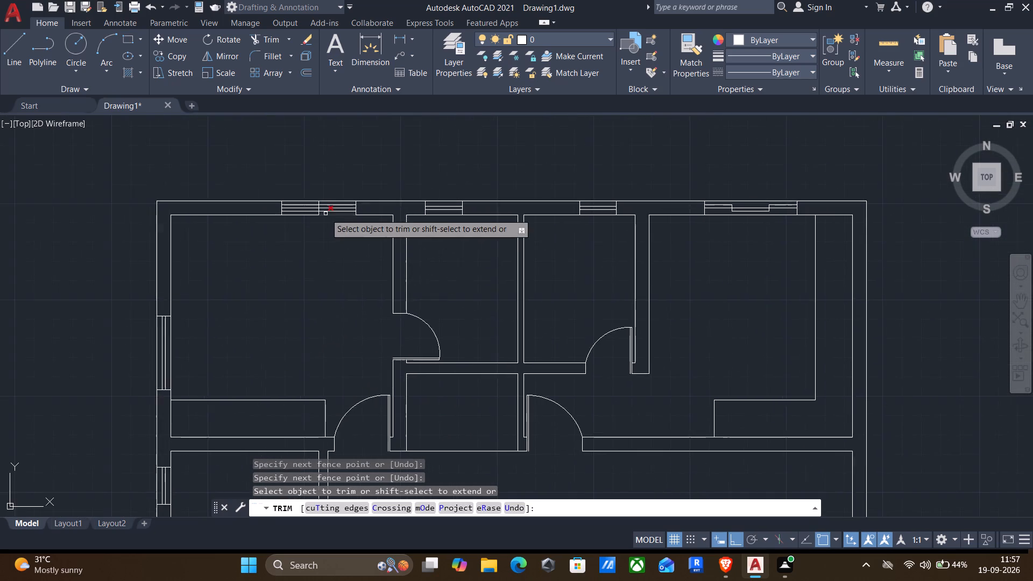
scroll(326, 214, "up", 3)
left_click(227, 203)
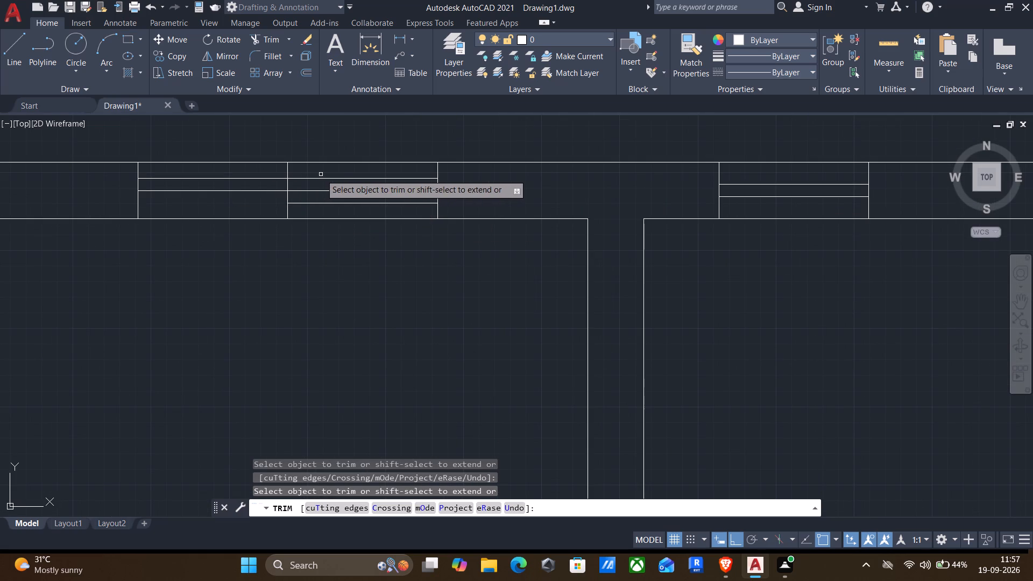
left_click(321, 174)
left_click(308, 181)
left_click_drag(289, 171, 284, 170)
left_click(274, 168)
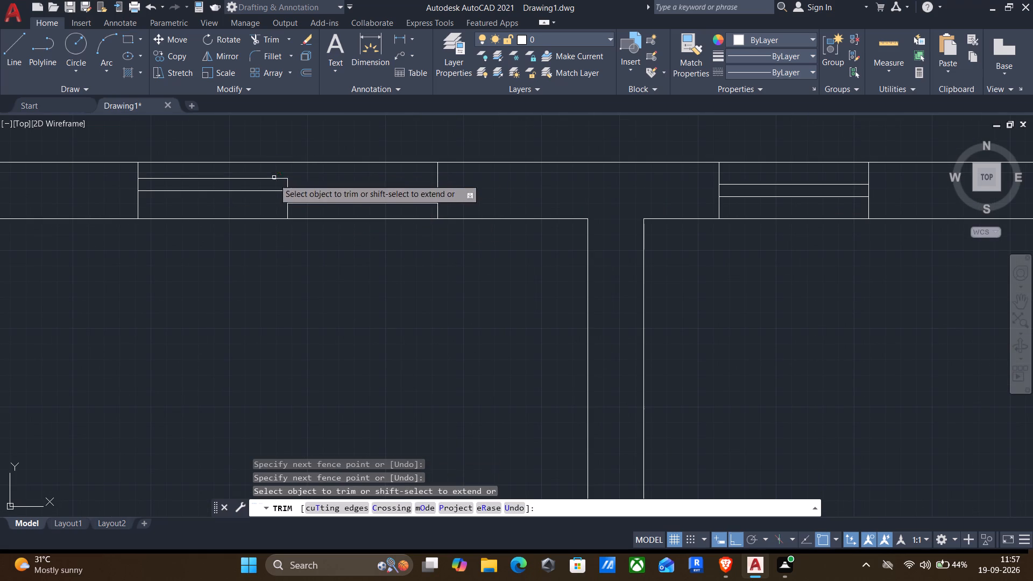
left_click(270, 212)
left_click(301, 211)
scroll(304, 224, "down", 3)
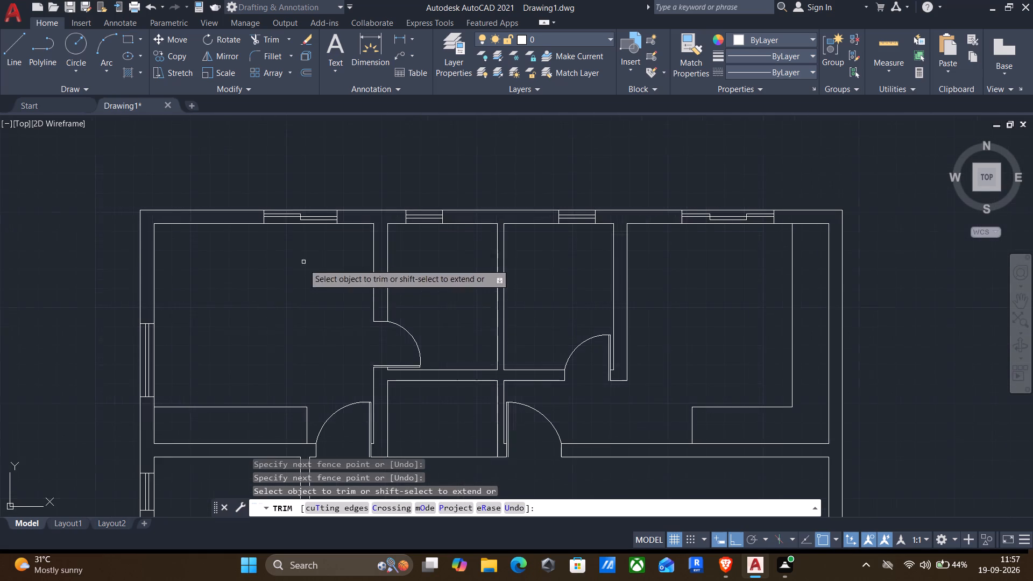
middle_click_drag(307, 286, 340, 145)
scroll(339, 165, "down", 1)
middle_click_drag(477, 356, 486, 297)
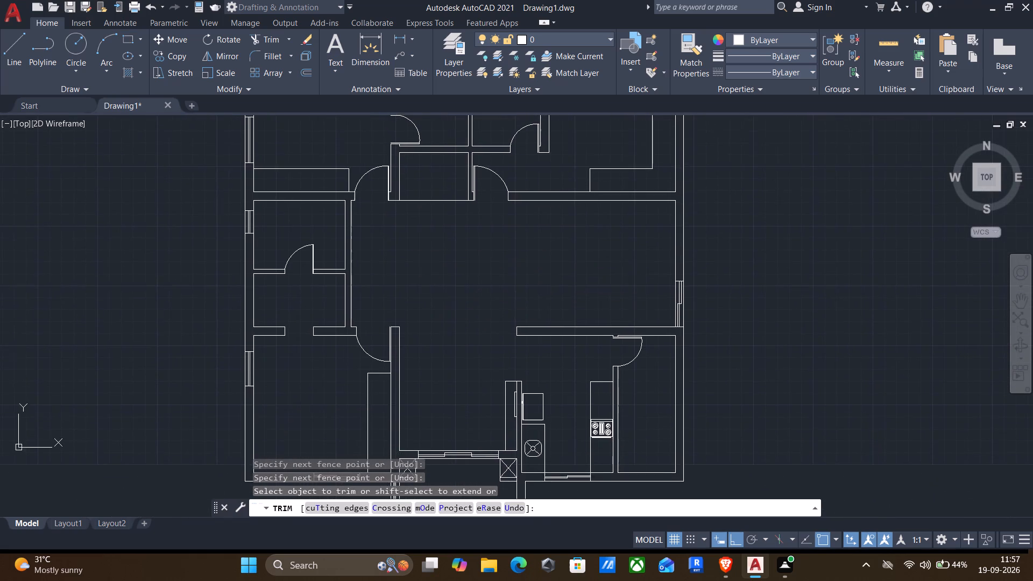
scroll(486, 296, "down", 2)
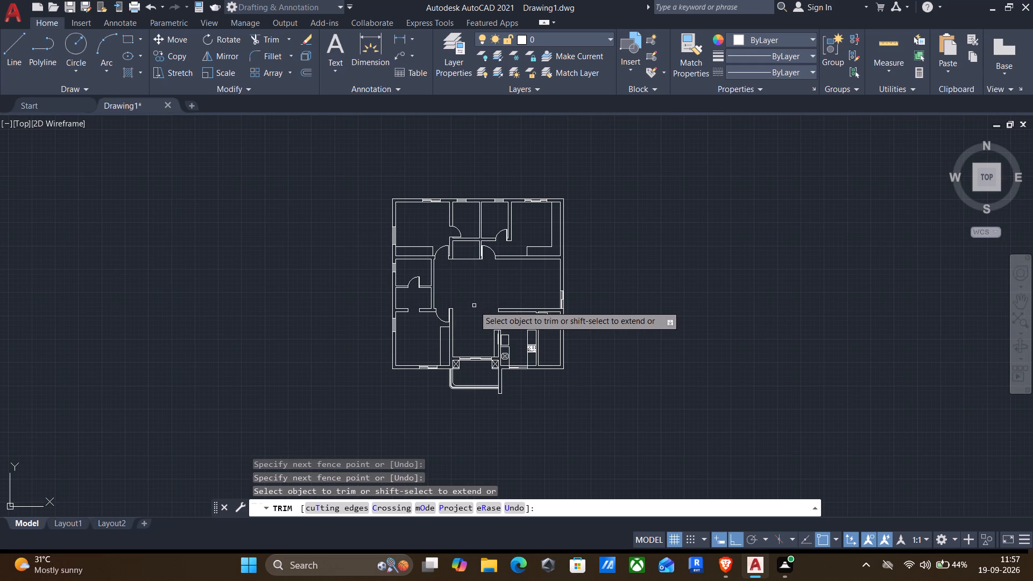
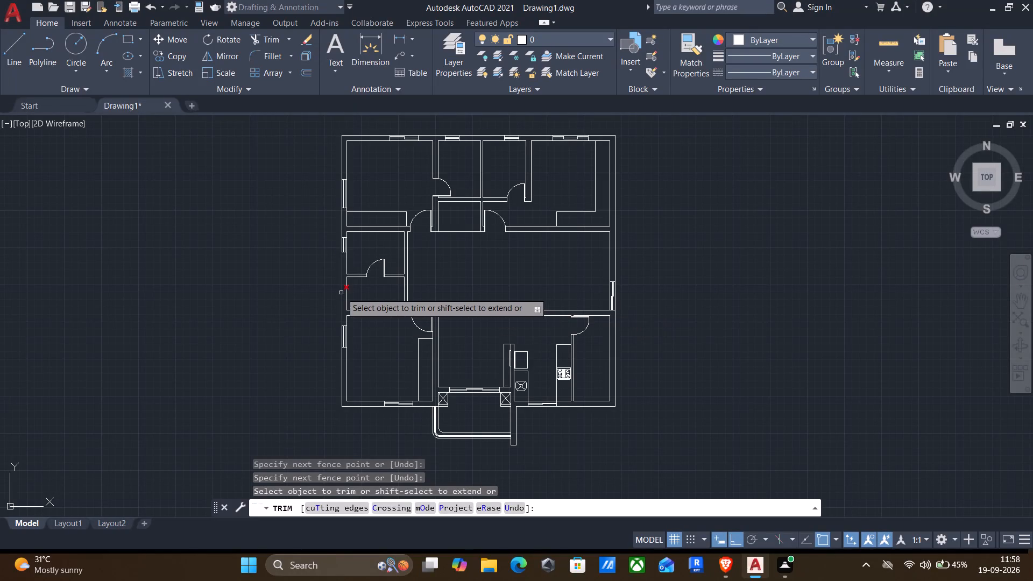
Draw a line extending the northeast room's south built-in edge from the east built-in's front line to the east wall.
key("Escape")
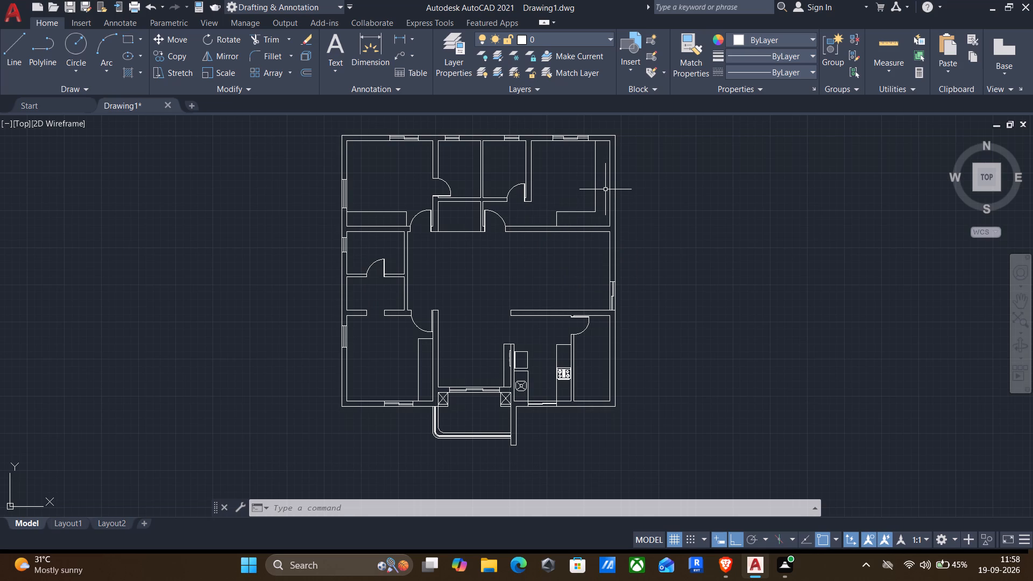
scroll(605, 189, "up", 1)
key("l")
key("Return")
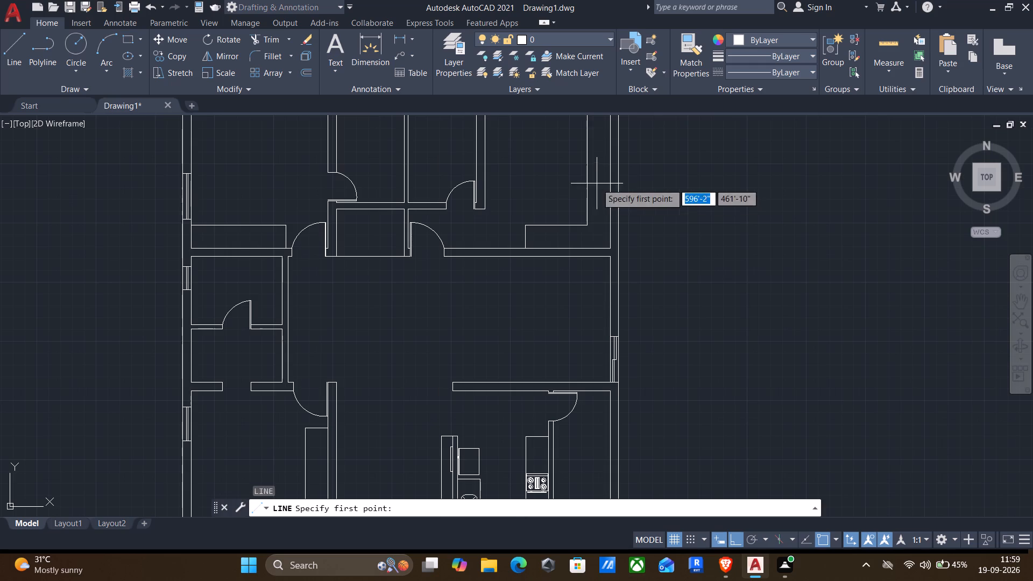
left_click(589, 224)
left_click(611, 222)
key("Return")
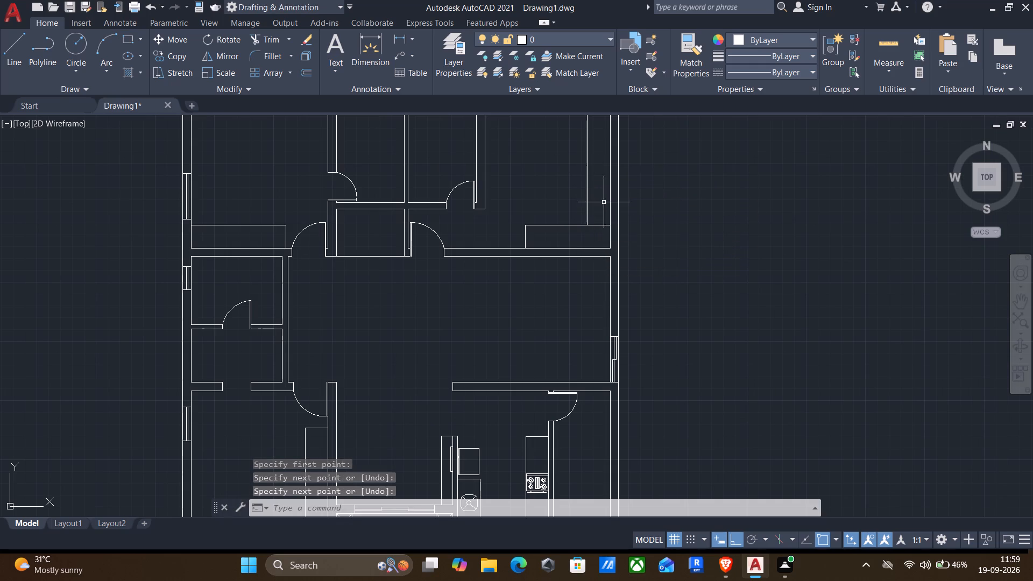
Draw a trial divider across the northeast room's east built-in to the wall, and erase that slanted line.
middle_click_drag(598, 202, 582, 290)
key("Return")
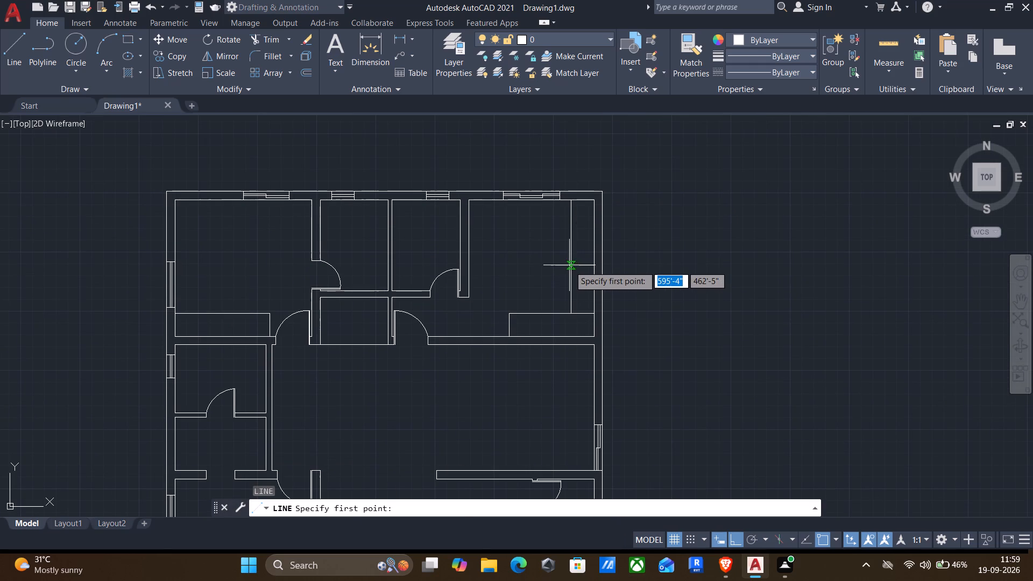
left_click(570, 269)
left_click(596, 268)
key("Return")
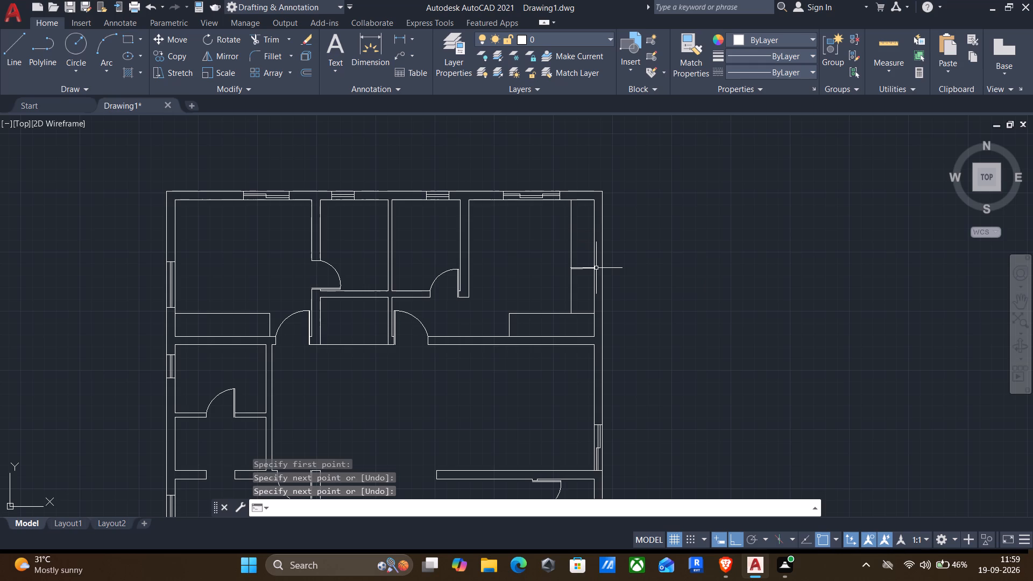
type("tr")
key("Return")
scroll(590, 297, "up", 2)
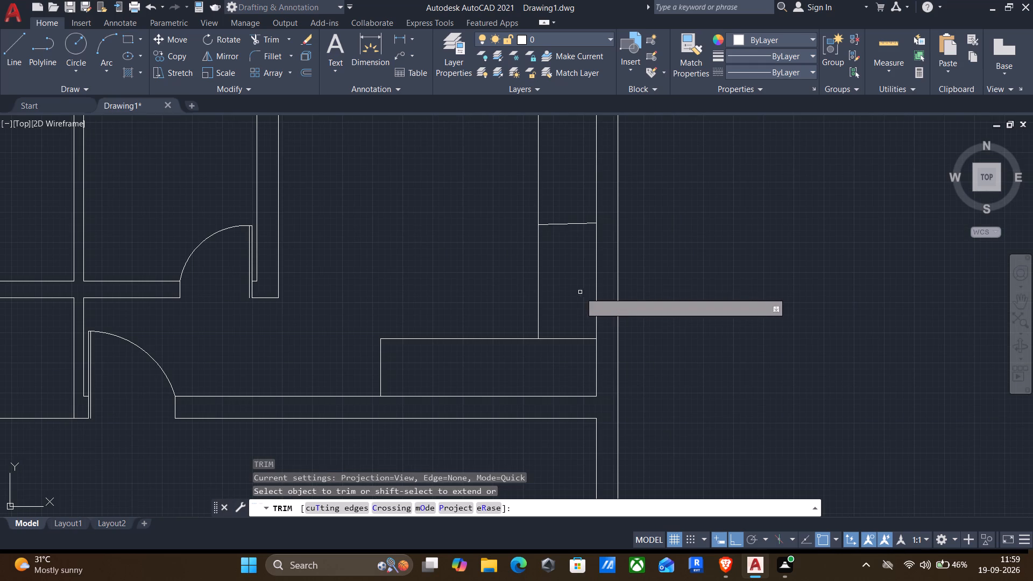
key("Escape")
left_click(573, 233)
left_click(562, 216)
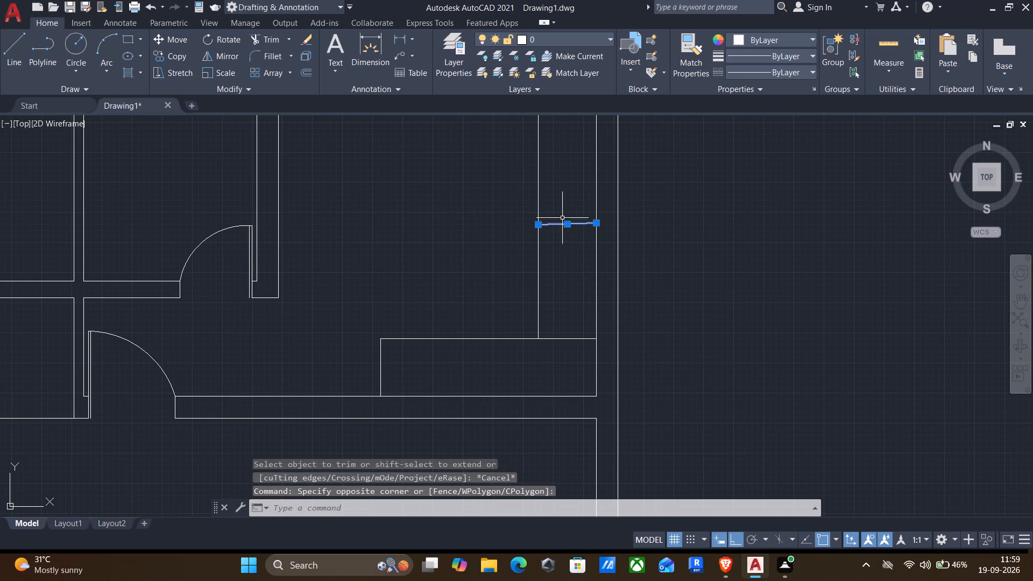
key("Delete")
Draw a horizontal divider line across the northeast room's east built-in, from the east wall's inner face to its front line.
key("l")
key("Return")
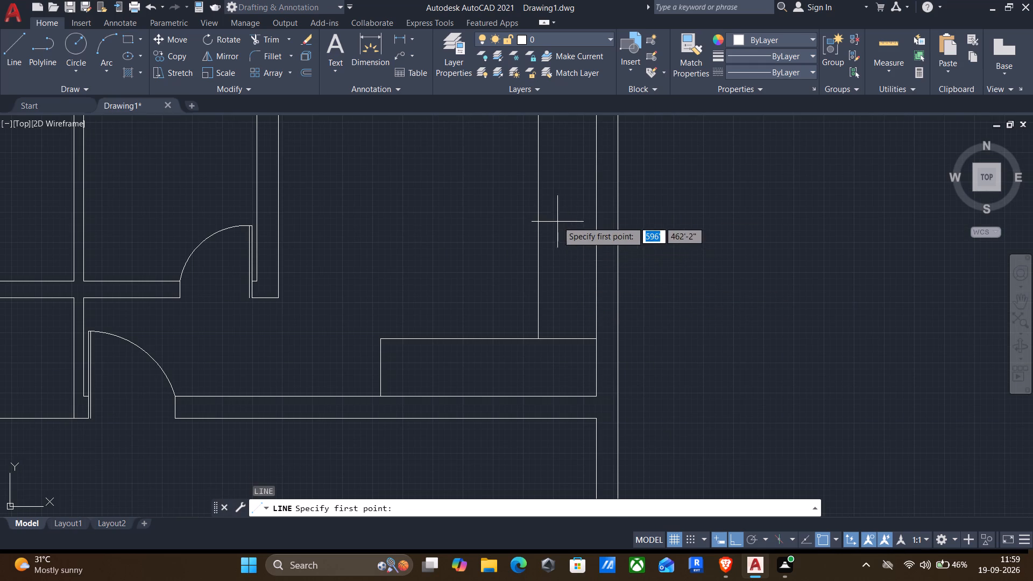
left_click(598, 225)
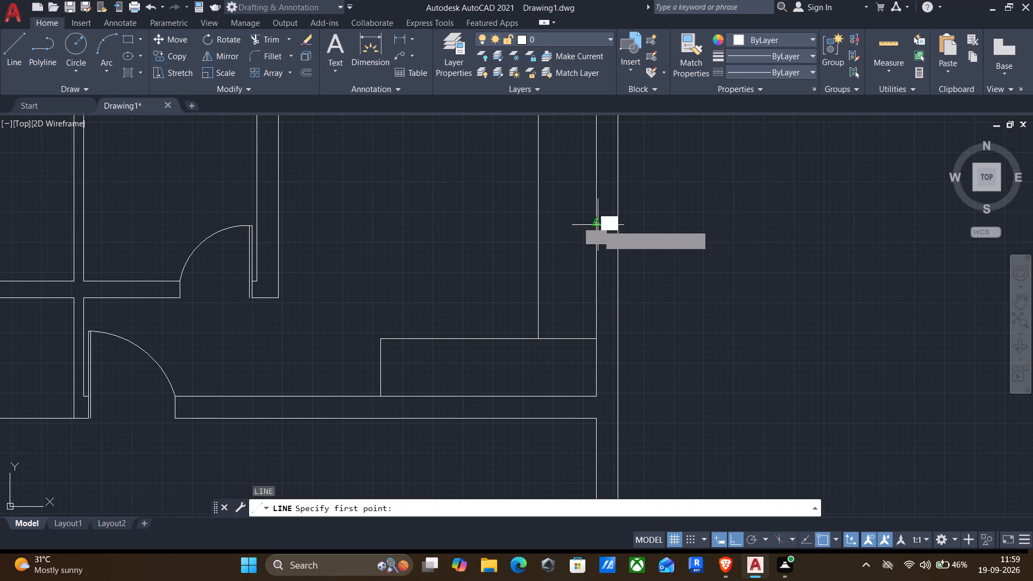
left_click(541, 224)
key("Return")
Trim the east built-in's front line south of the new divider, down to the south built-in.
key("t")
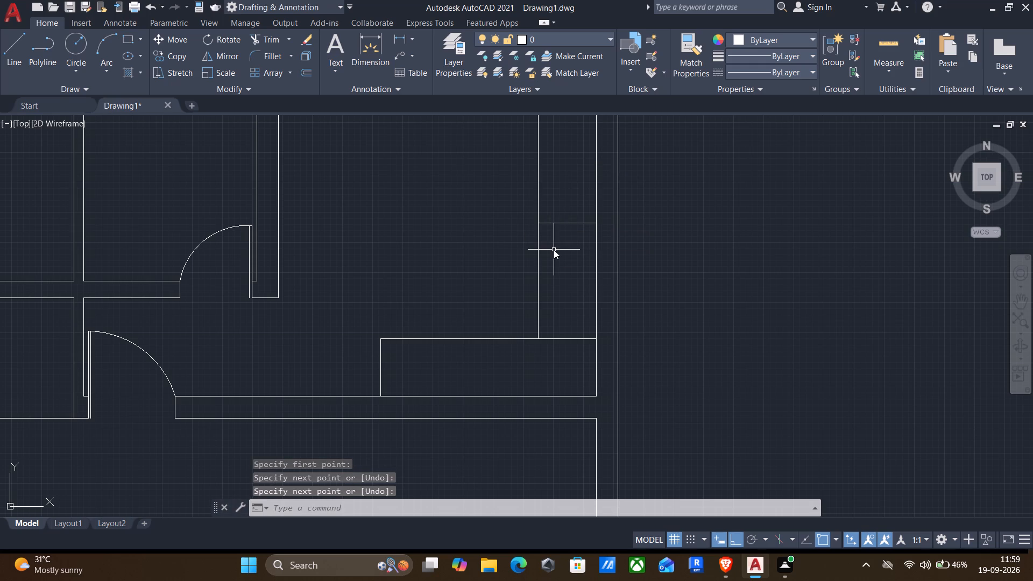
key("r")
key("Return")
left_click_drag(547, 271, 465, 282)
scroll(462, 284, "down", 3)
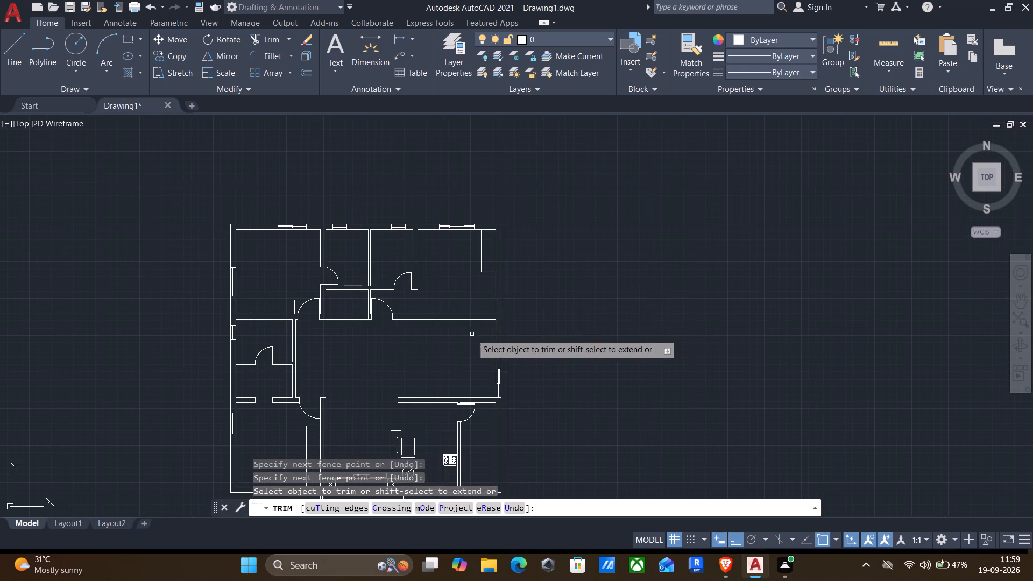
middle_click_drag(467, 334, 635, 275)
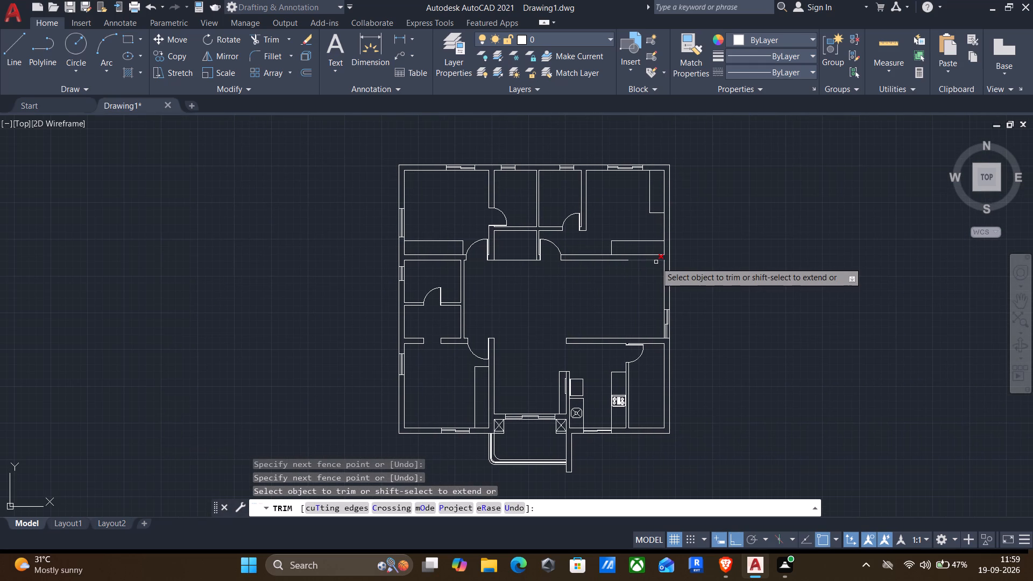
middle_click_drag(362, 333, 370, 294)
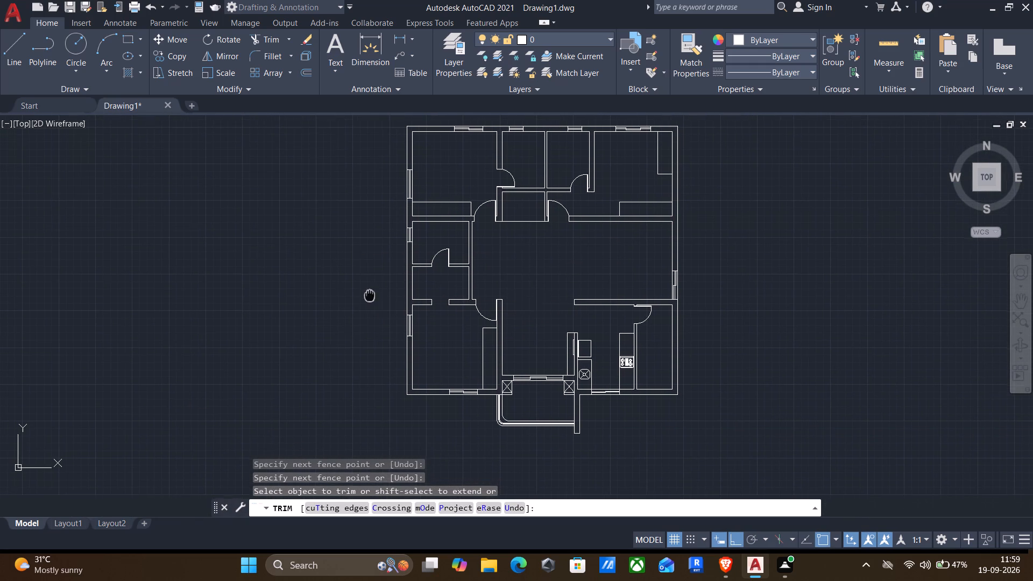
middle_click_drag(370, 294, 370, 294)
key("Escape")
Open DesignCenter and browse through Sample, en-us and DesignCenter to the blocks of Home - Space Planner.dwg.
middle_click_drag(363, 232, 358, 259)
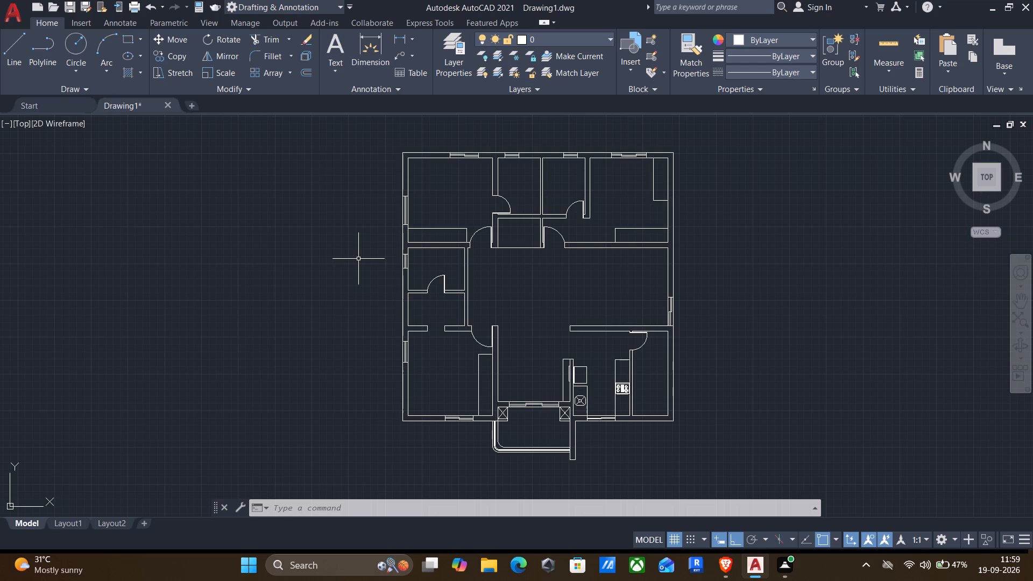
type("dc")
key("Return")
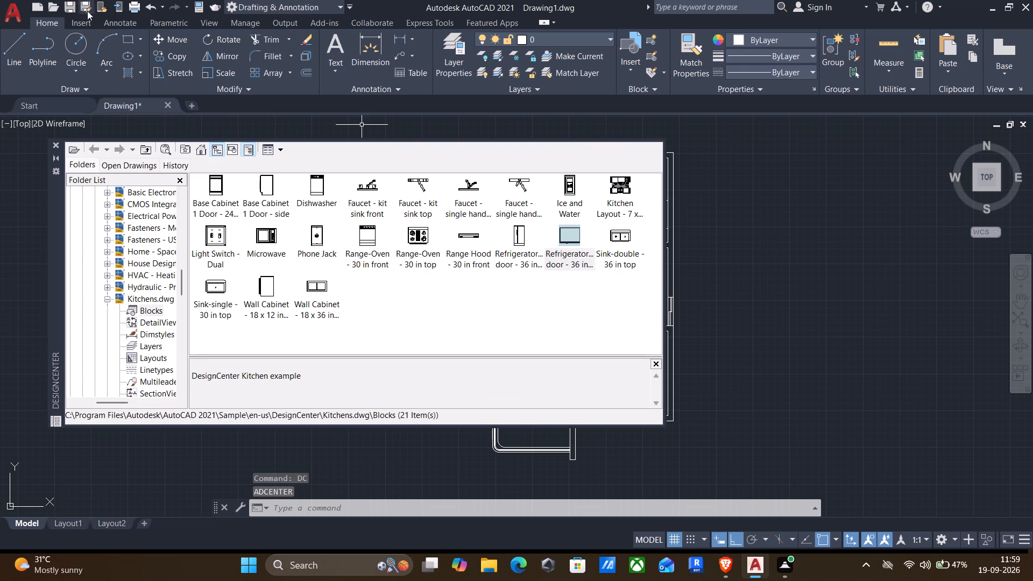
left_click(203, 151)
left_click(216, 181)
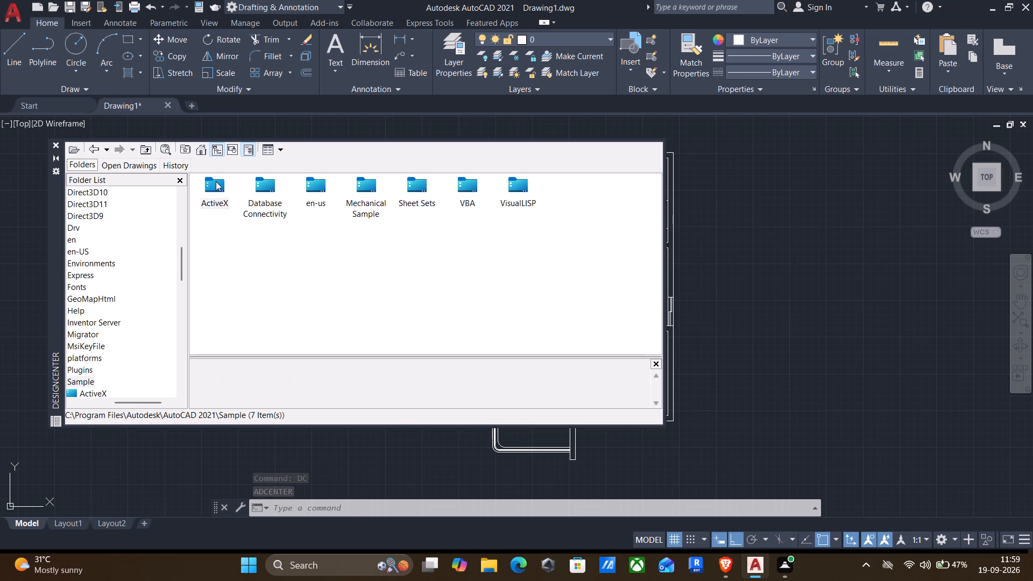
double_click(316, 180)
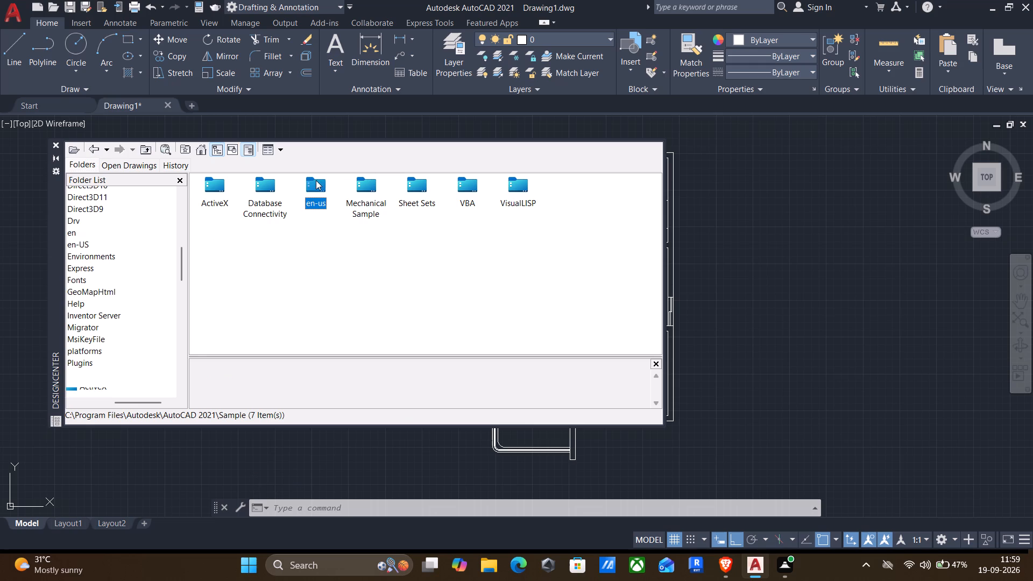
left_click_drag(216, 188, 216, 183)
left_click(216, 183)
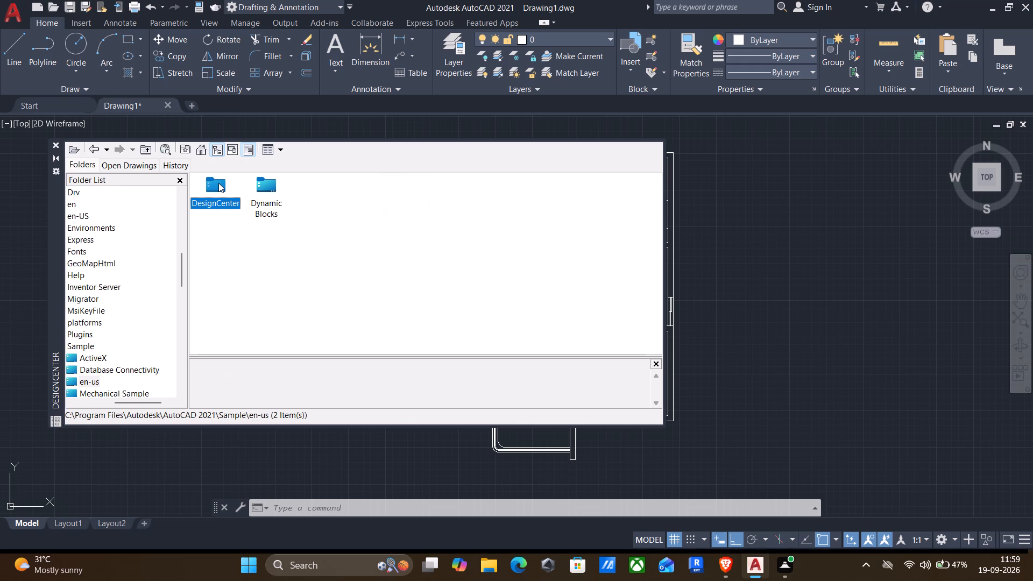
double_click(219, 180)
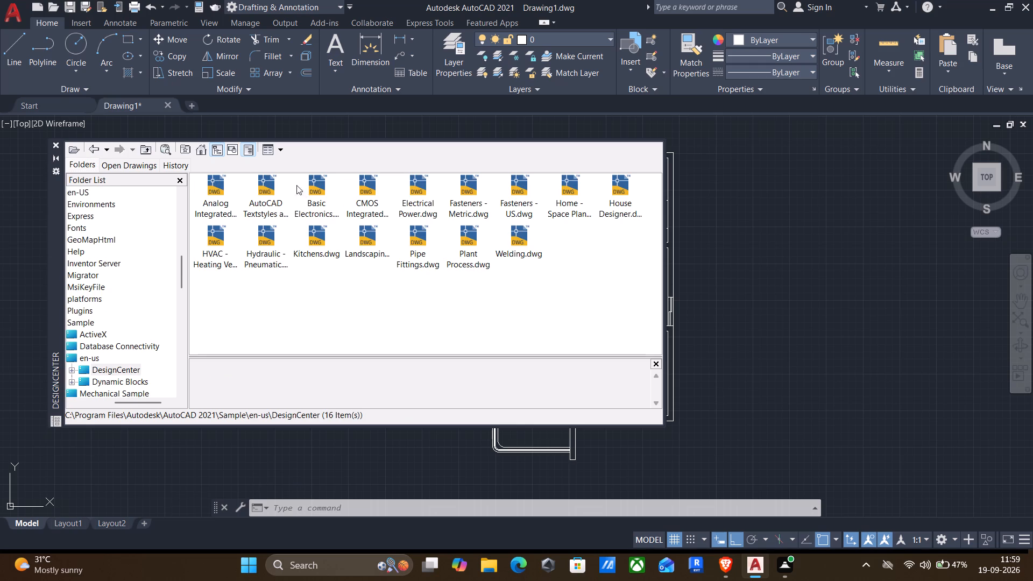
double_click(567, 187)
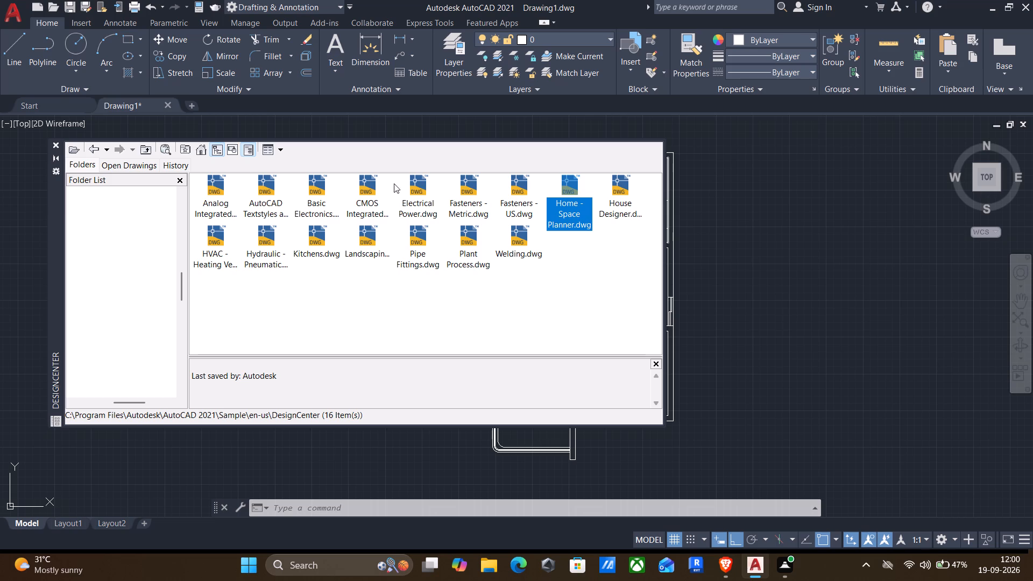
double_click(208, 181)
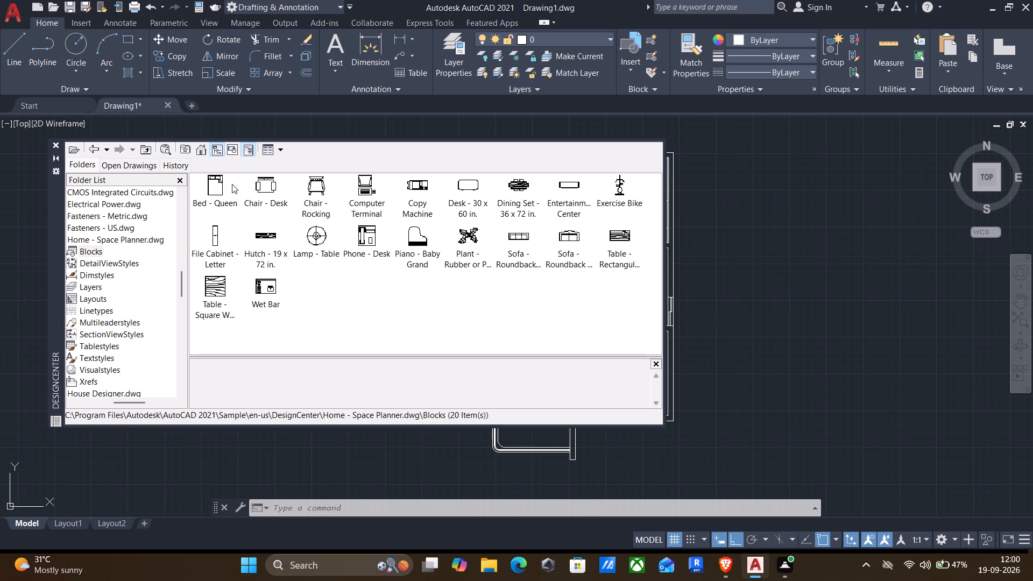
Place the Bed - Queen, Lamp - Table, three-seat Sofa - Roundback and Chair - Rocking blocks outside the plan's east side, and close DesignCenter.
left_click_drag(221, 184, 814, 202)
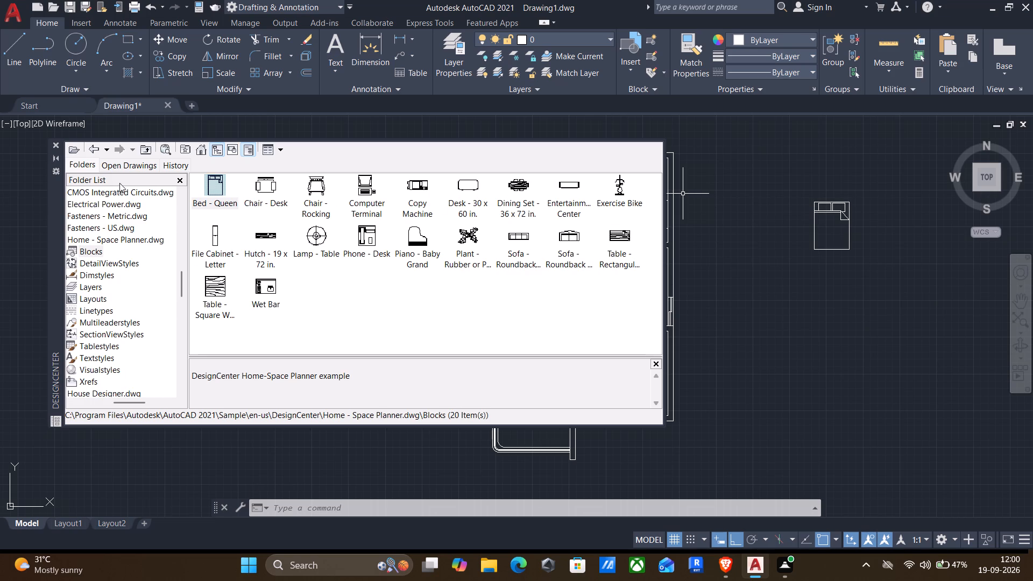
left_click_drag(315, 229, 478, 256)
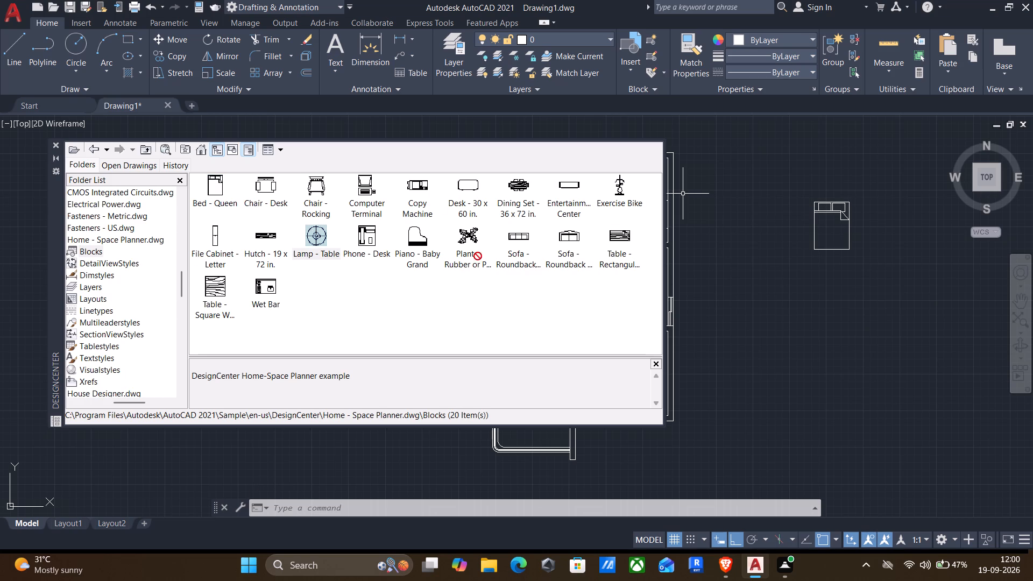
left_click_drag(478, 256, 786, 209)
left_click_drag(520, 235, 832, 285)
left_click_drag(312, 187, 704, 195)
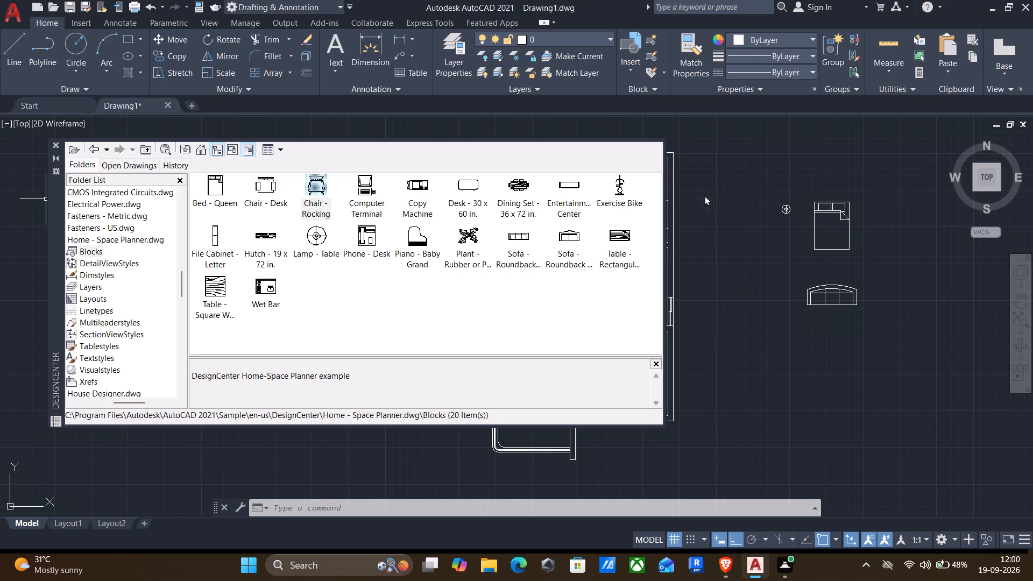
left_click_drag(704, 195, 741, 180)
left_click(56, 145)
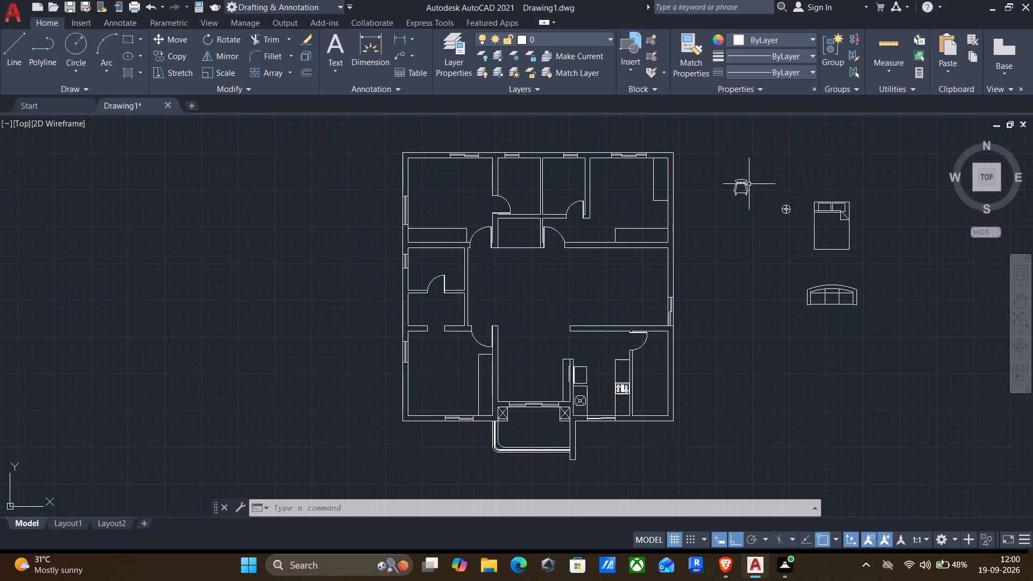
Copy the rocking chair freely from the middle of its backrest to the east end of the northwest room's south built-in.
scroll(745, 180, "up", 3)
left_click(691, 161)
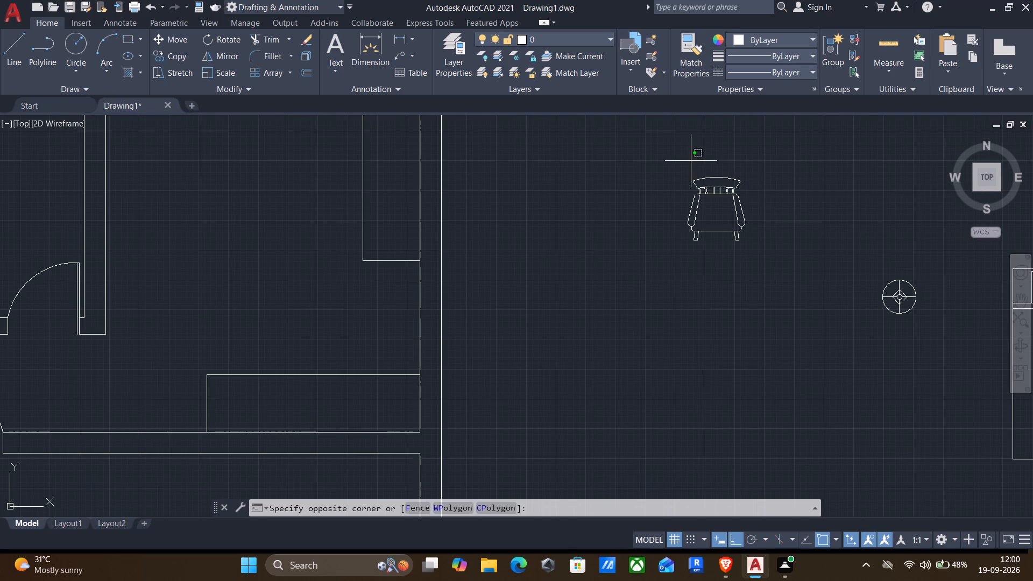
left_click_drag(784, 257, 788, 277)
scroll(788, 278, "up", 2)
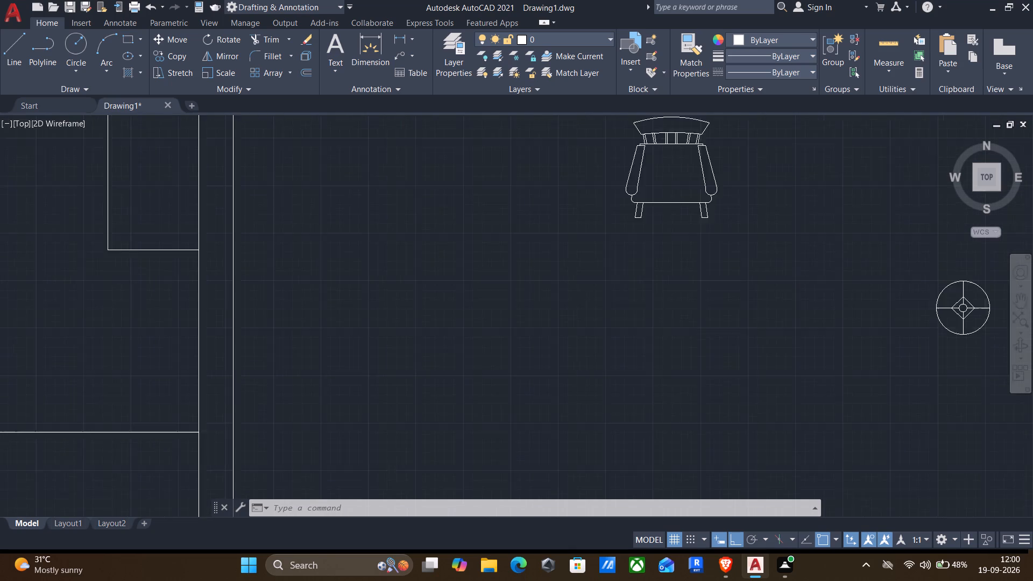
scroll(788, 278, "down", 3)
scroll(788, 278, "up", 1)
left_click(788, 278)
left_click(636, 219)
scroll(662, 227, "down", 2)
type("co")
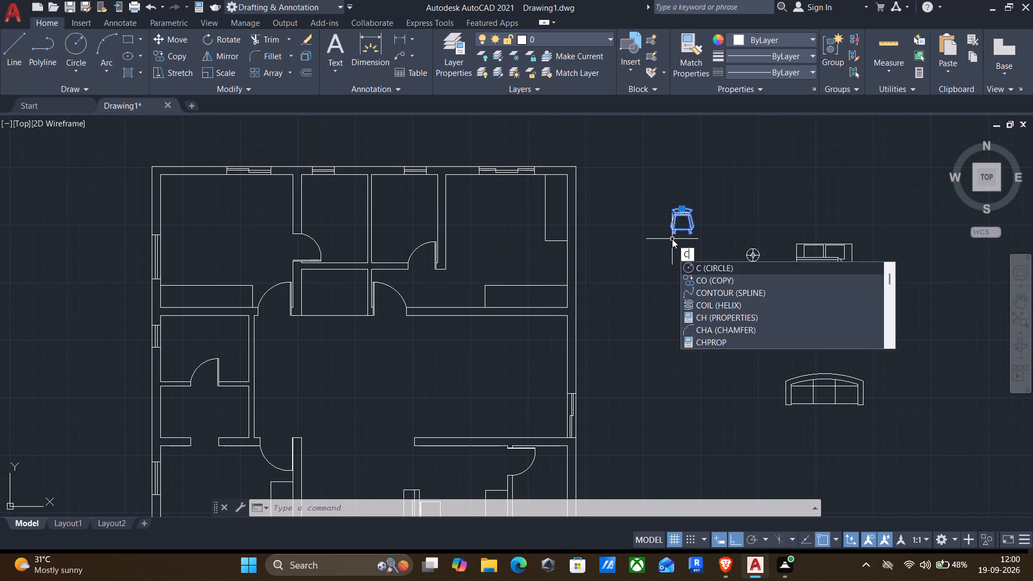
key("Return")
scroll(673, 212, "up", 4)
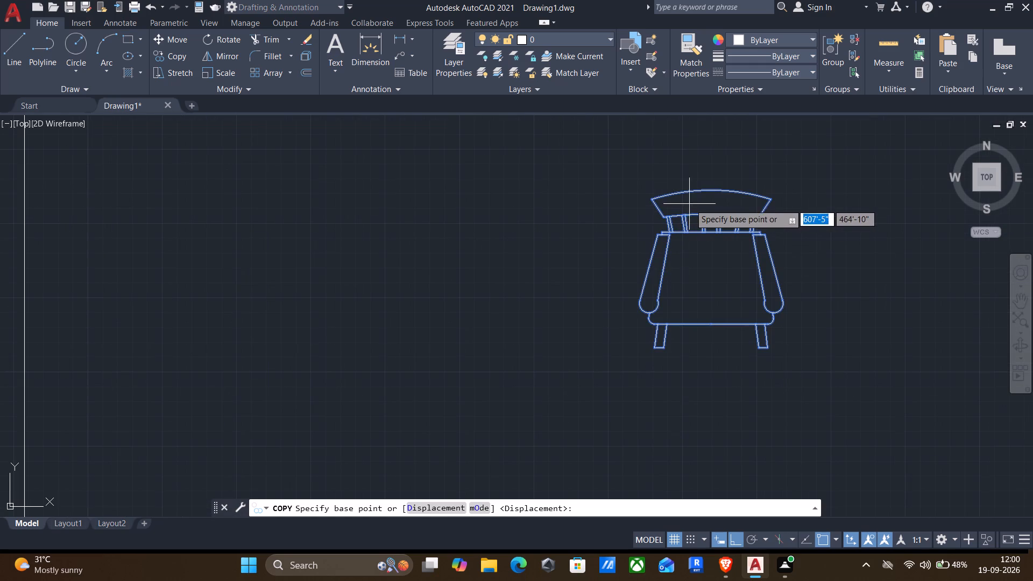
left_click(718, 193)
key("F8")
scroll(578, 230, "down", 1)
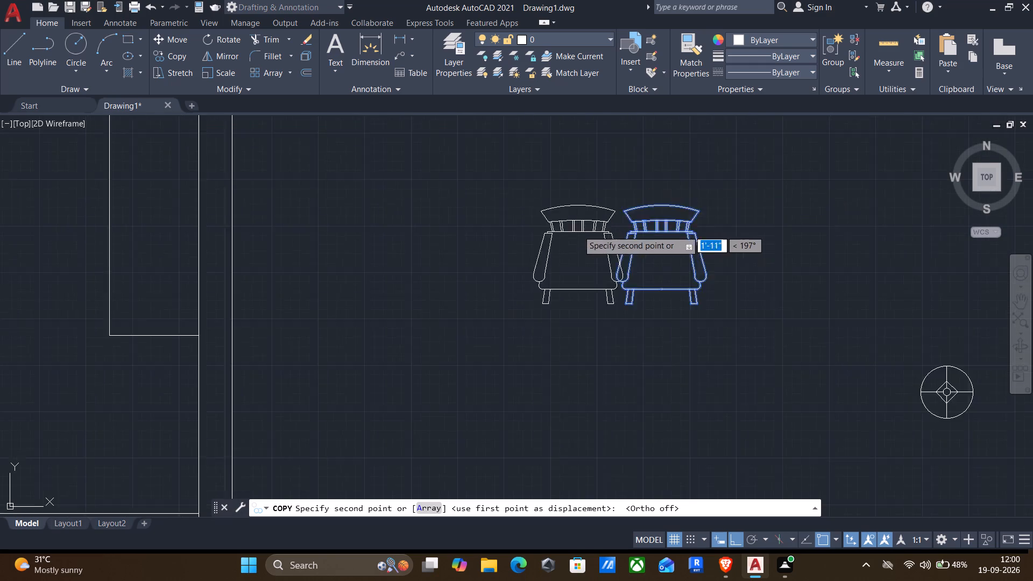
scroll(577, 230, "down", 2)
scroll(58, 309, "down", 2)
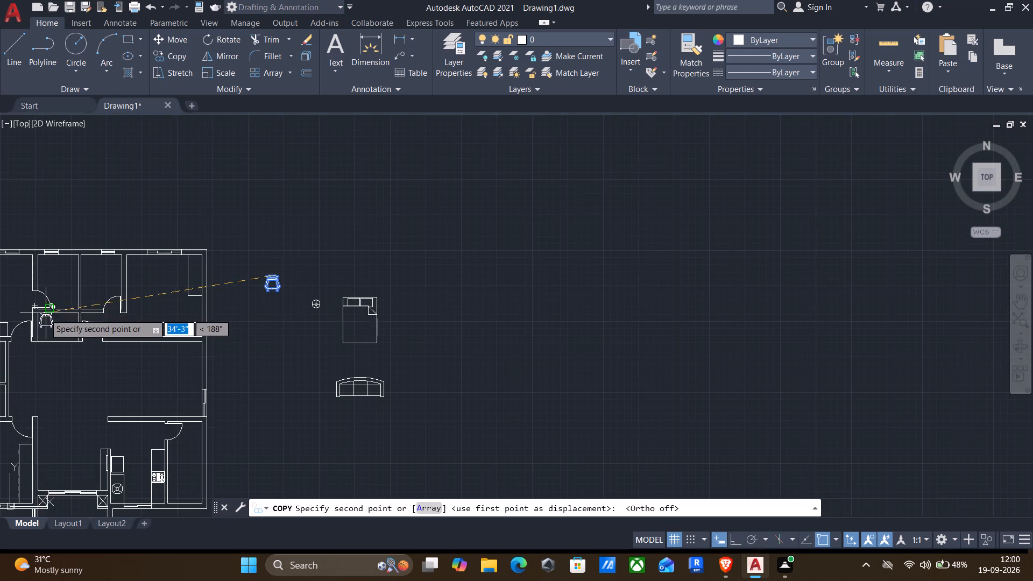
scroll(45, 314, "up", 1)
middle_click_drag(45, 314, 496, 250)
left_click_drag(62, 310, 496, 250)
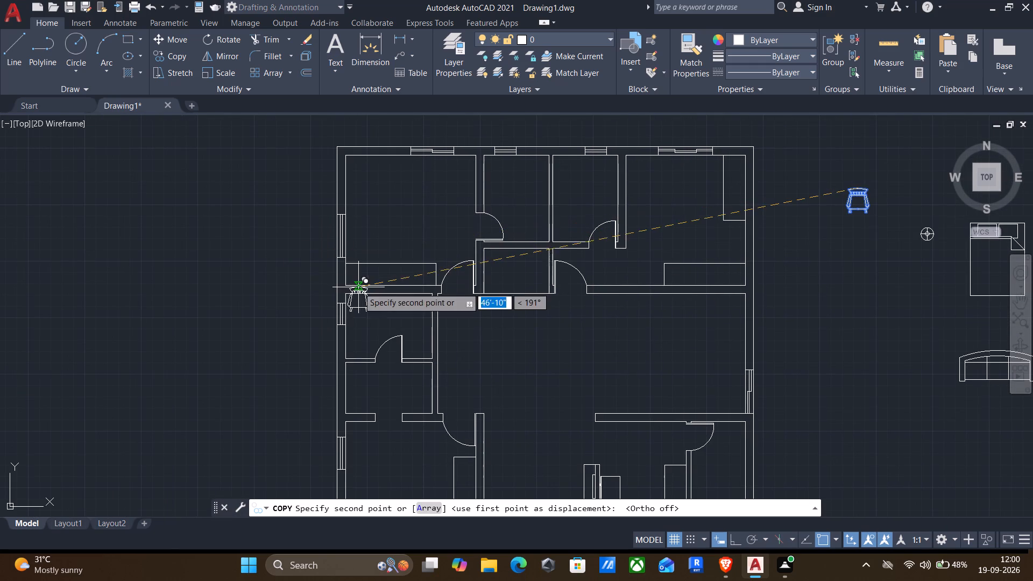
scroll(406, 277, "up", 2)
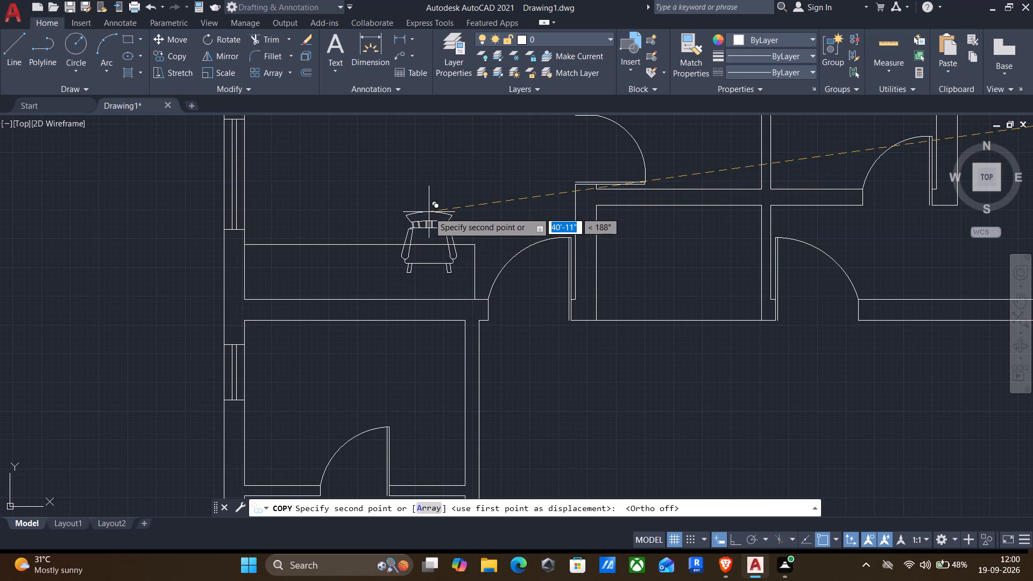
left_click(429, 212)
Place another copy of the rocking chair in the northeast room, just west of the east built-in.
scroll(429, 212, "down", 3)
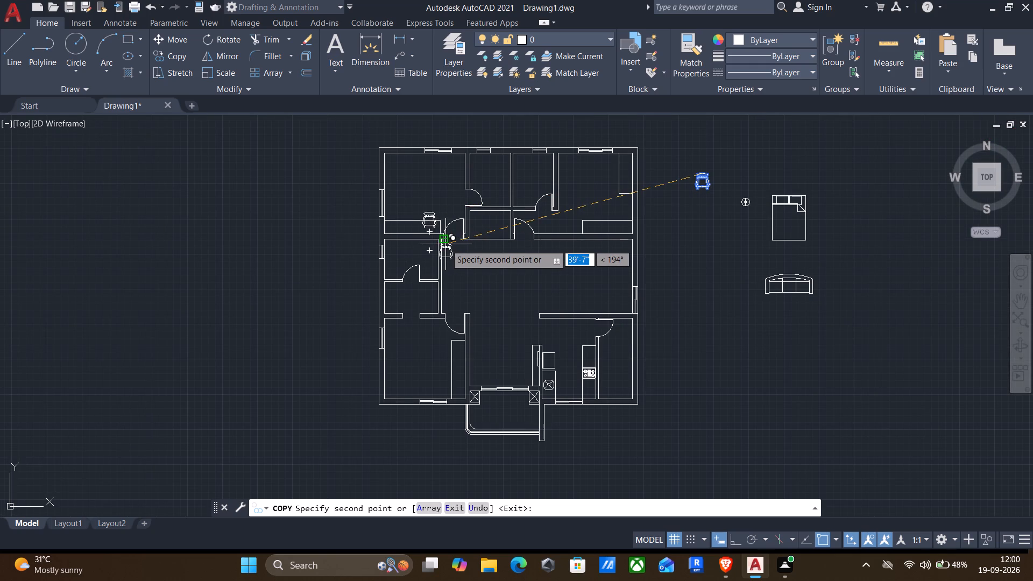
scroll(445, 244, "down", 2)
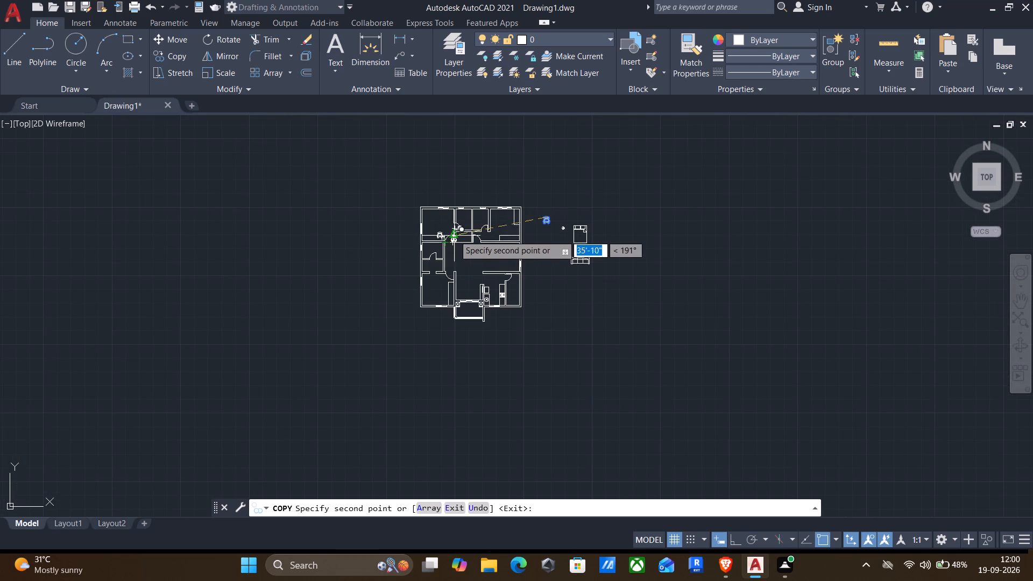
scroll(489, 228, "up", 4)
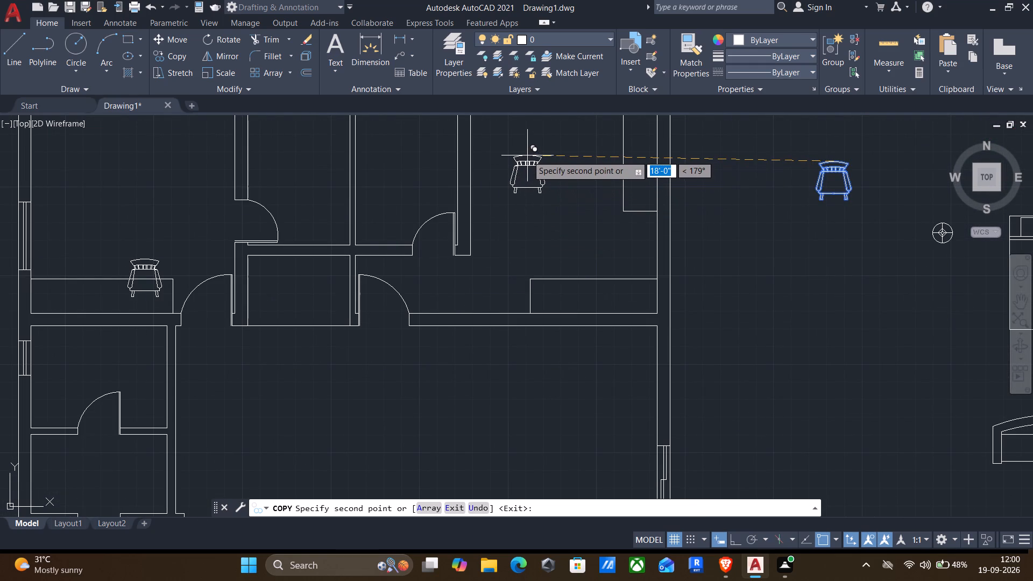
left_click(593, 145)
Place two more rocking chair copies in the southwest room, one north of the other, beside its east built-in.
scroll(591, 146, "down", 3)
scroll(533, 271, "up", 3)
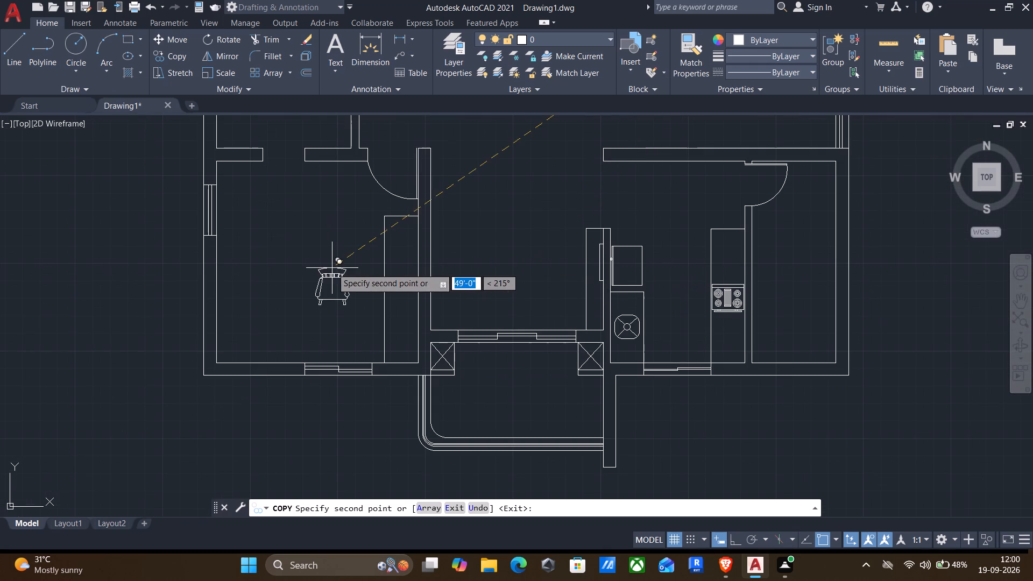
left_click(356, 235)
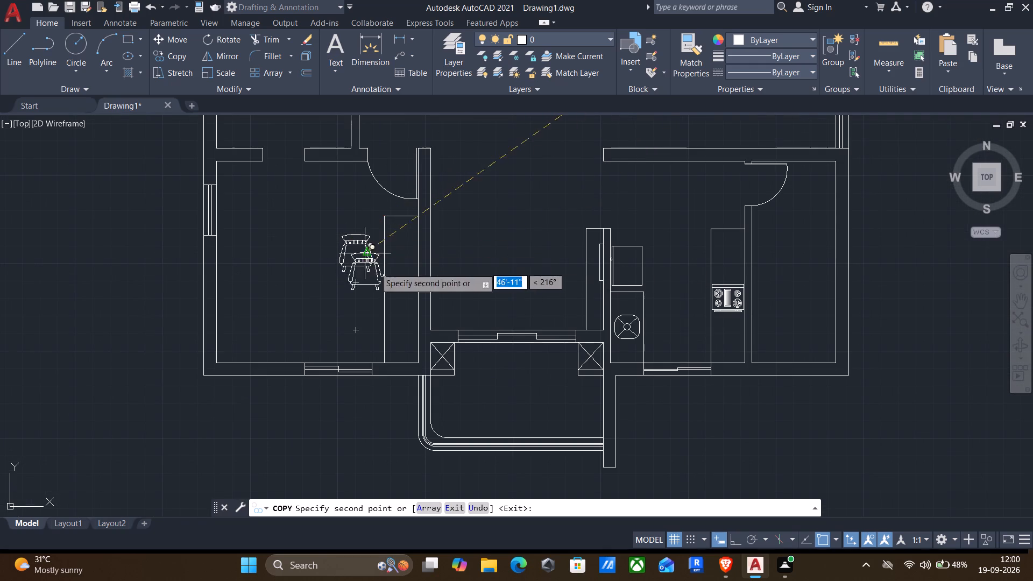
left_click(360, 309)
key("Escape")
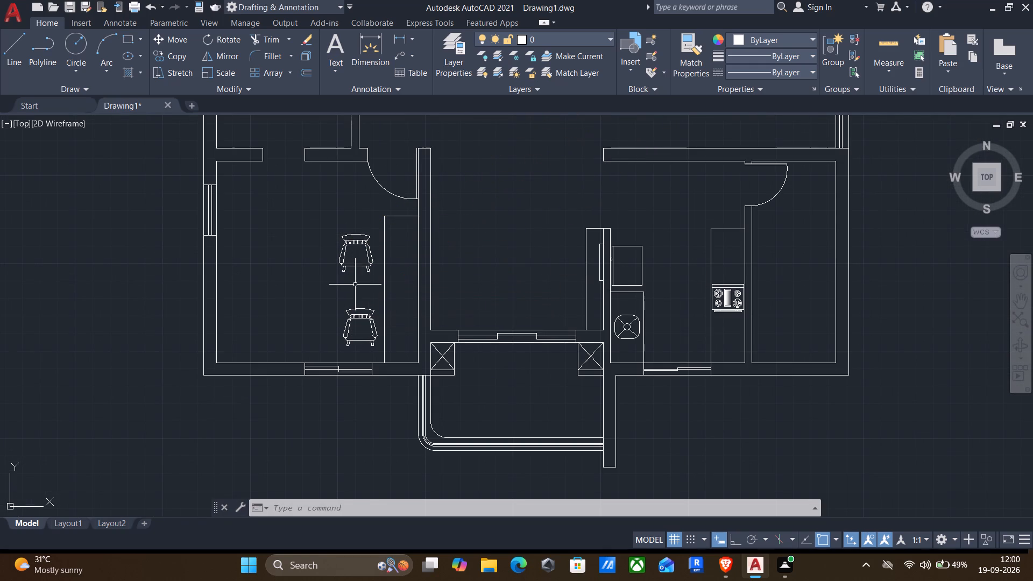
Delete the northern of the two rocking chairs in the southwest room.
left_click(357, 283)
left_click(313, 258)
key("Delete")
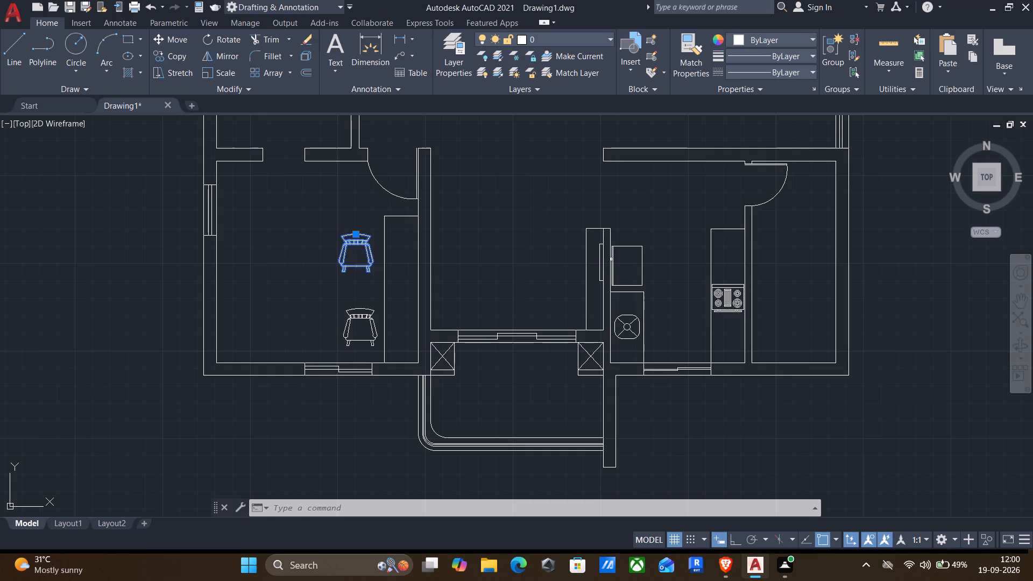
Rotate the southwest room's remaining rocking chair 90° about its backrest so it faces the east built-in.
key("r")
key("o")
key("Return")
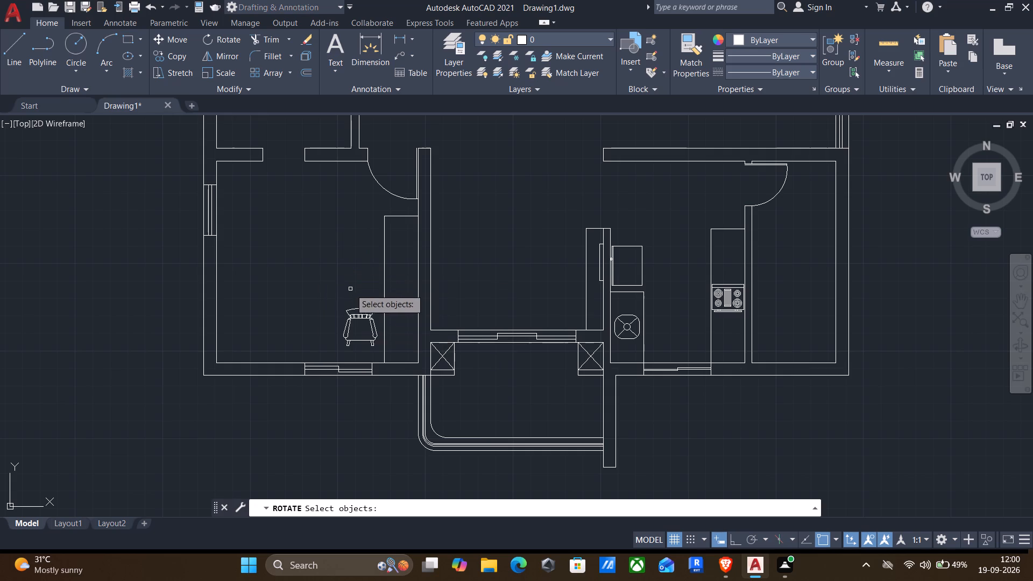
left_click(365, 308)
key("Return")
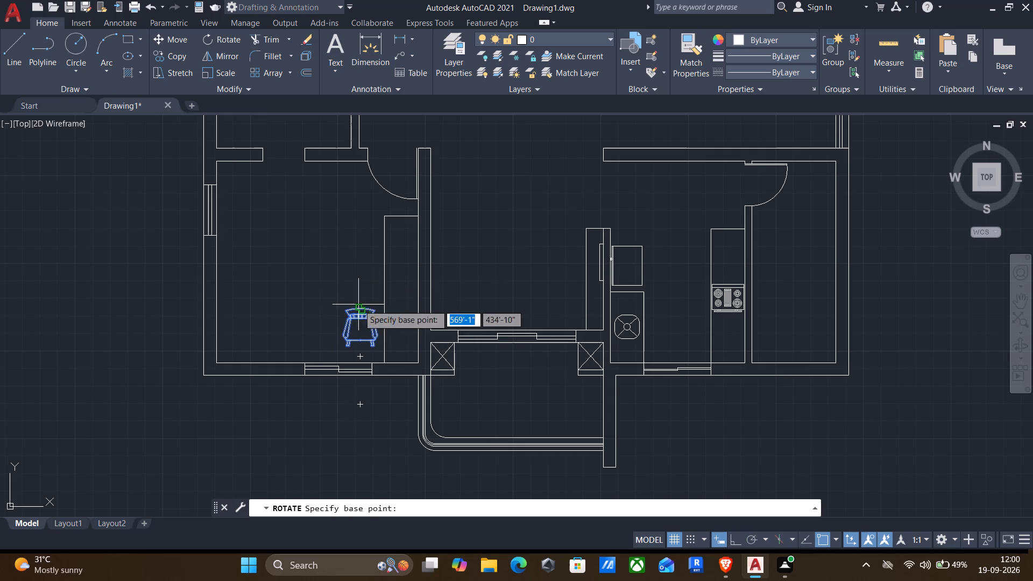
left_click(358, 304)
key("F8")
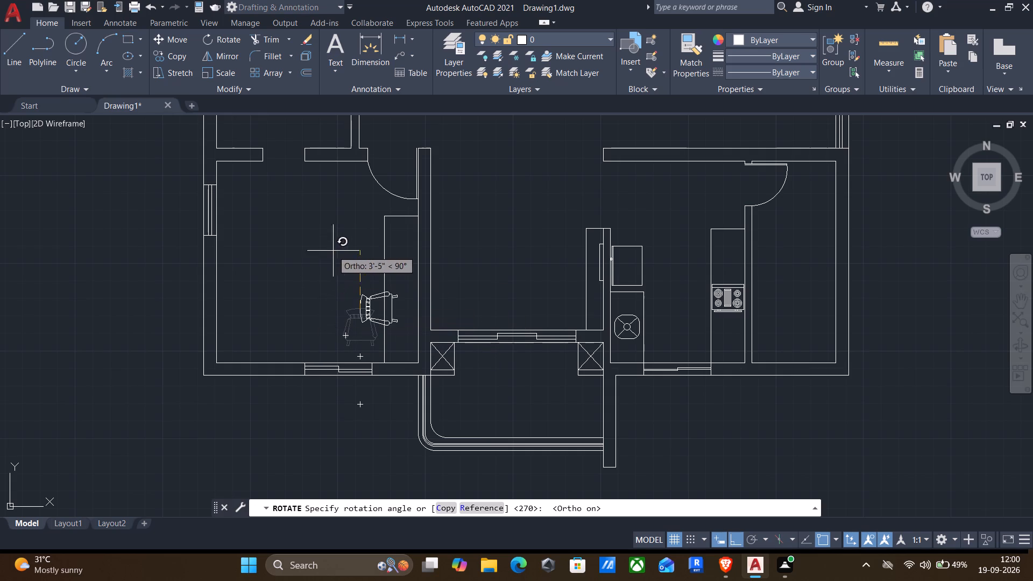
left_click(338, 247)
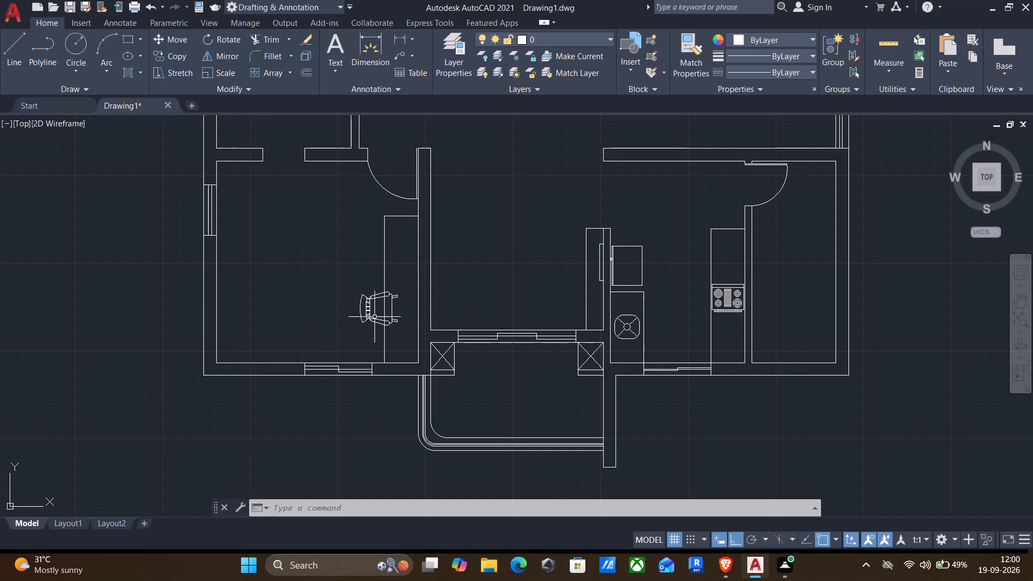
Rotate the northeast room's rocking chair 90° about its backrest so it faces the east built-in.
scroll(367, 337, "down", 2)
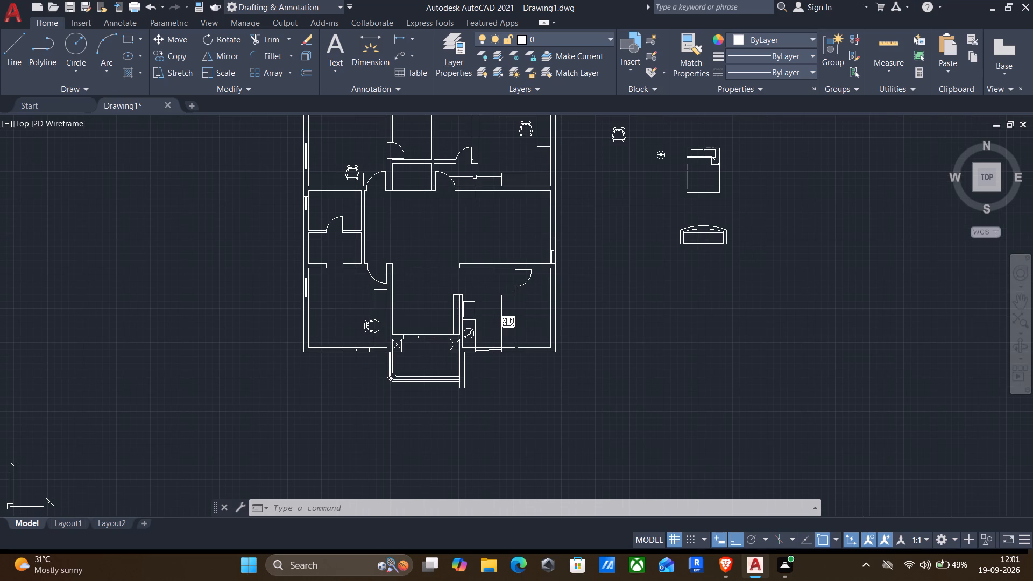
middle_click_drag(475, 177, 475, 271)
scroll(511, 228, "up", 2)
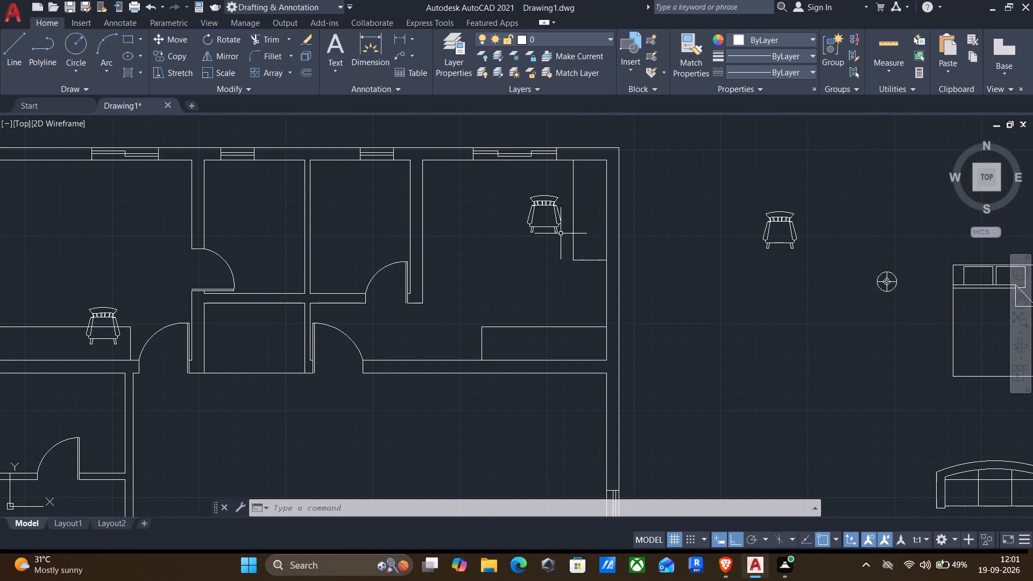
left_click(545, 249)
left_click(483, 214)
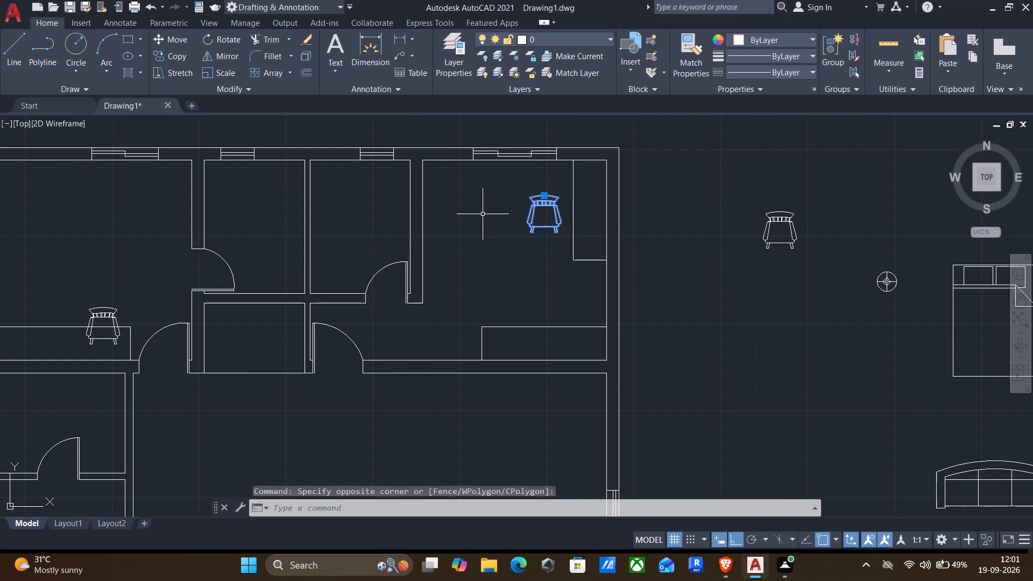
type("ro")
key("Return")
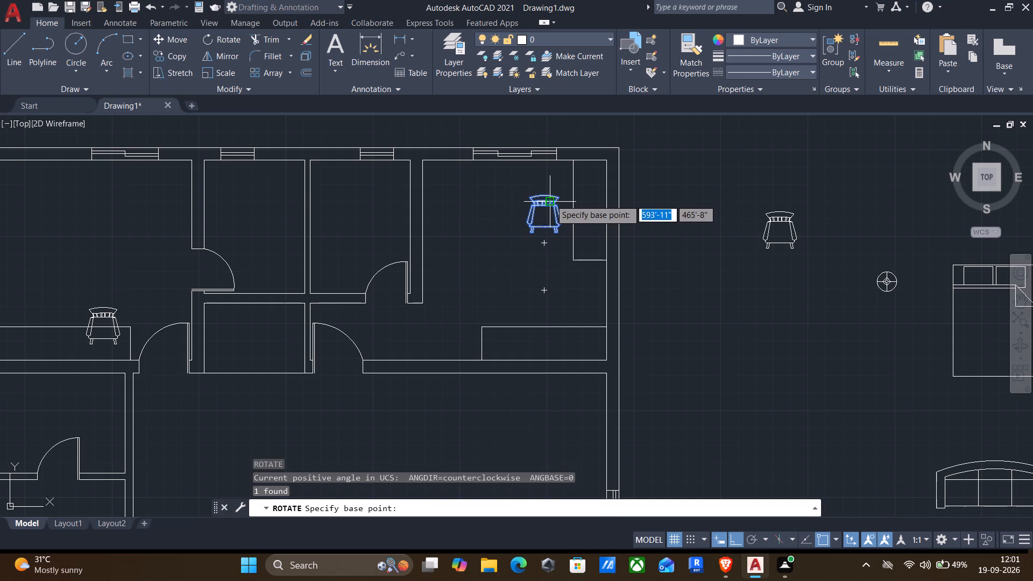
left_click(542, 194)
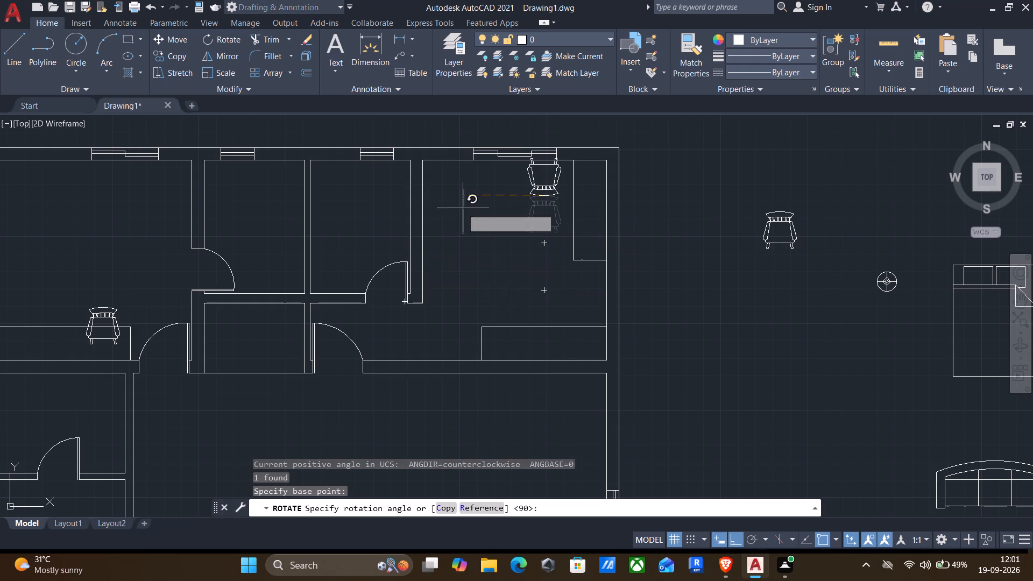
left_click(533, 125)
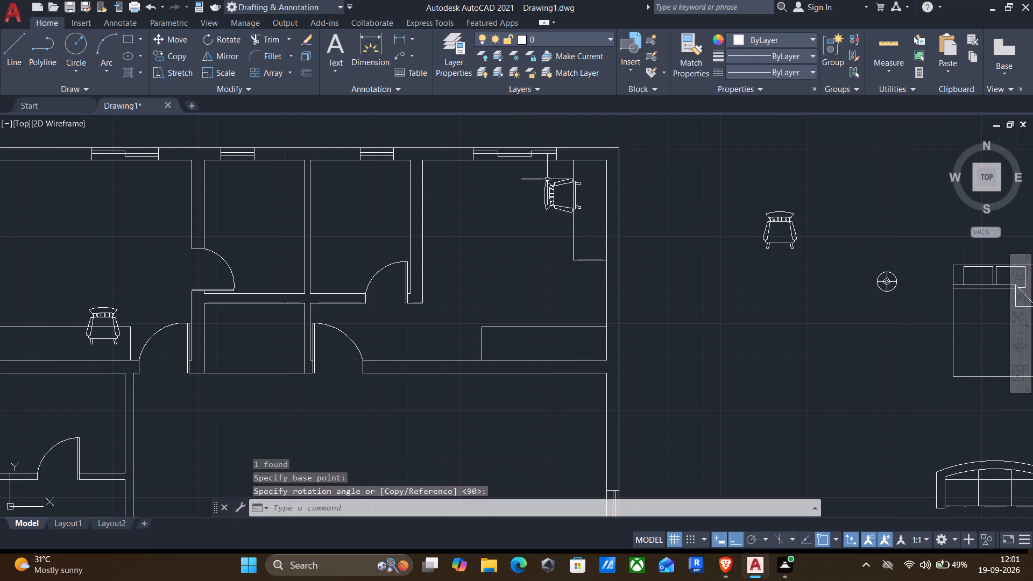
Move the northeast room's rocking chair slightly east so its seat tucks further into the east built-in.
left_click_drag(554, 238, 553, 232)
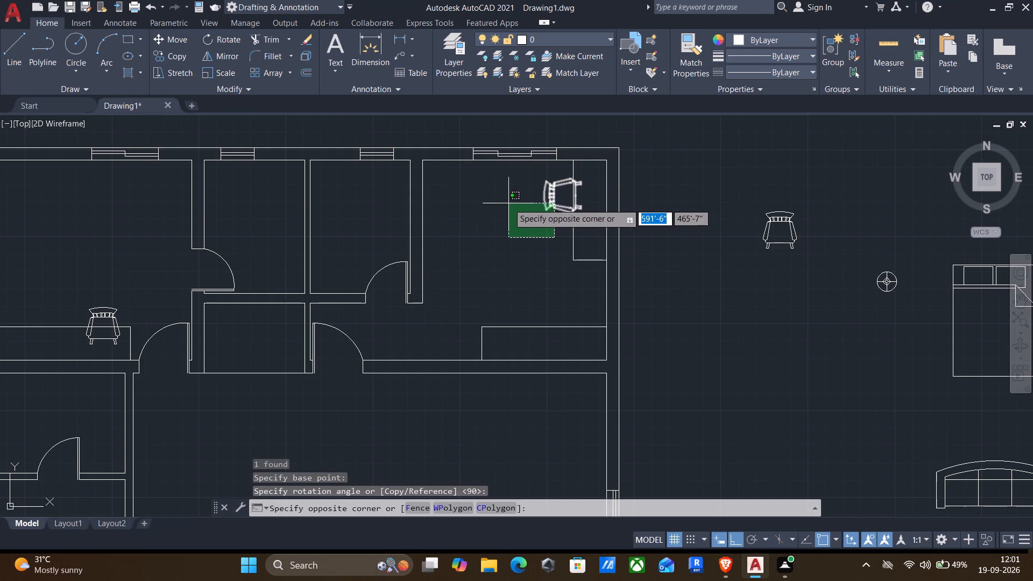
left_click(485, 192)
key("m")
key("Return")
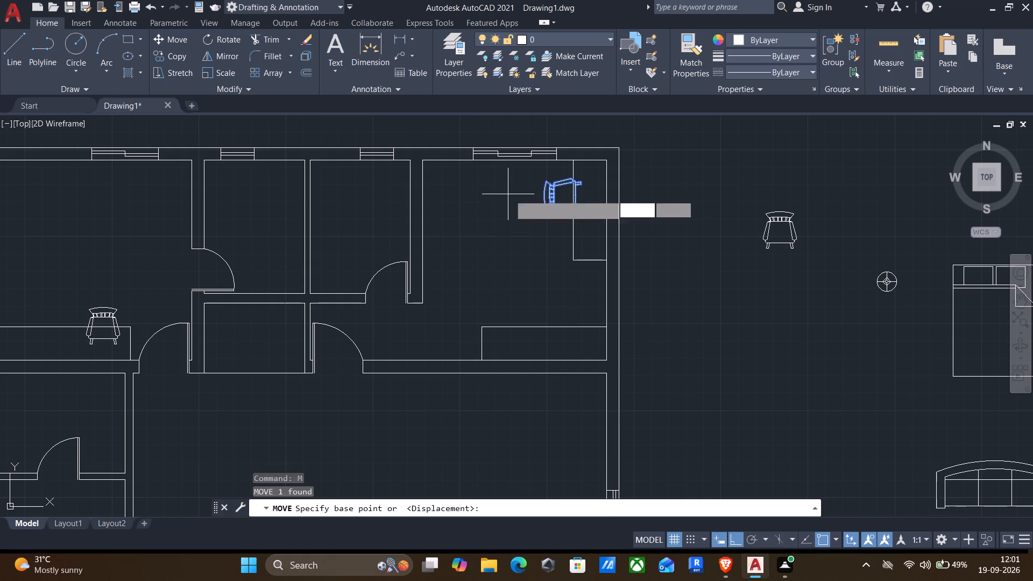
left_click(543, 193)
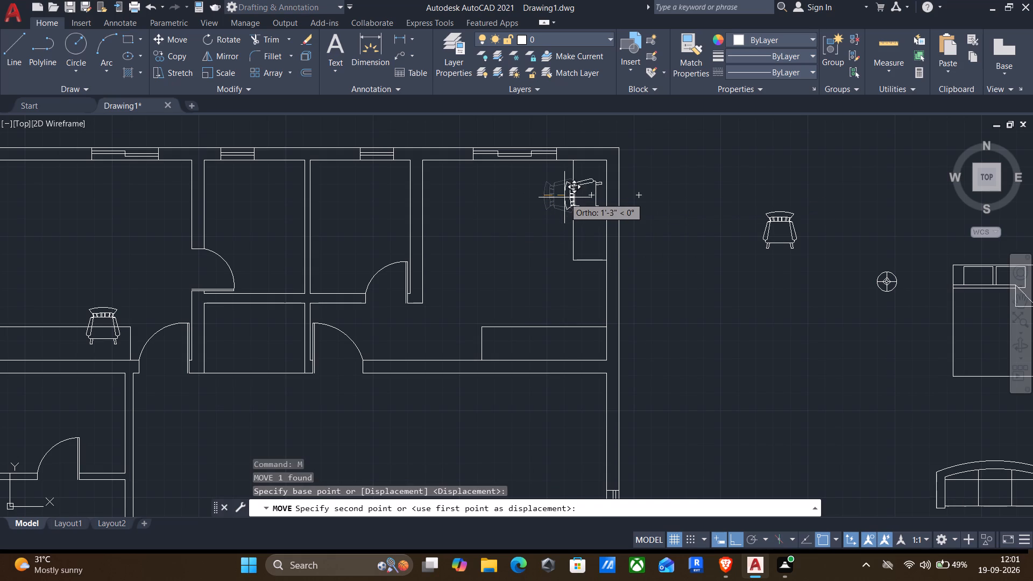
left_click(557, 197)
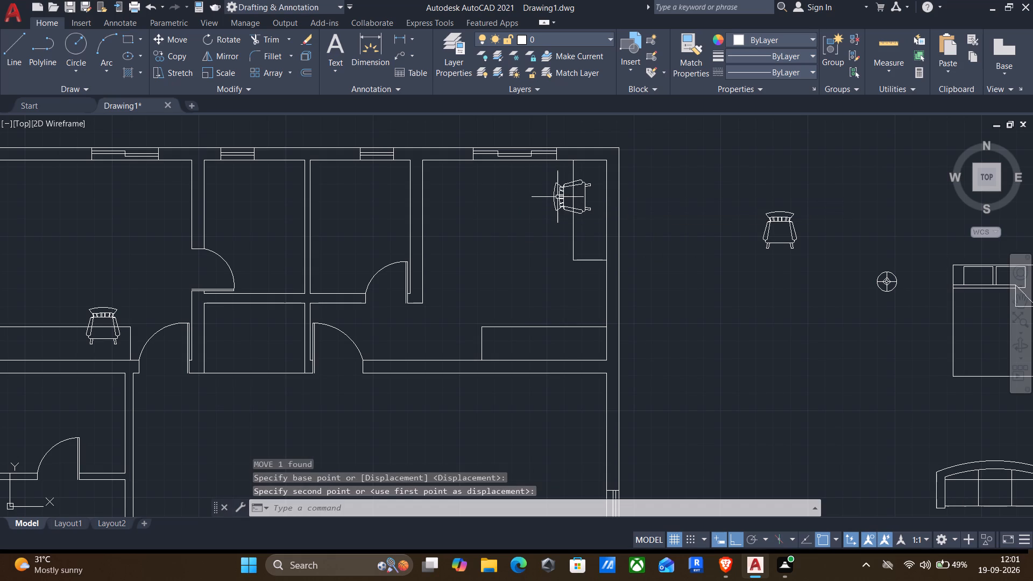
Hatch the southwest room's built-in, the northeast room's south built-in and the northwest room's built-in in pink 247,171,174.
scroll(554, 201, "down", 2)
middle_click_drag(549, 299, 555, 259)
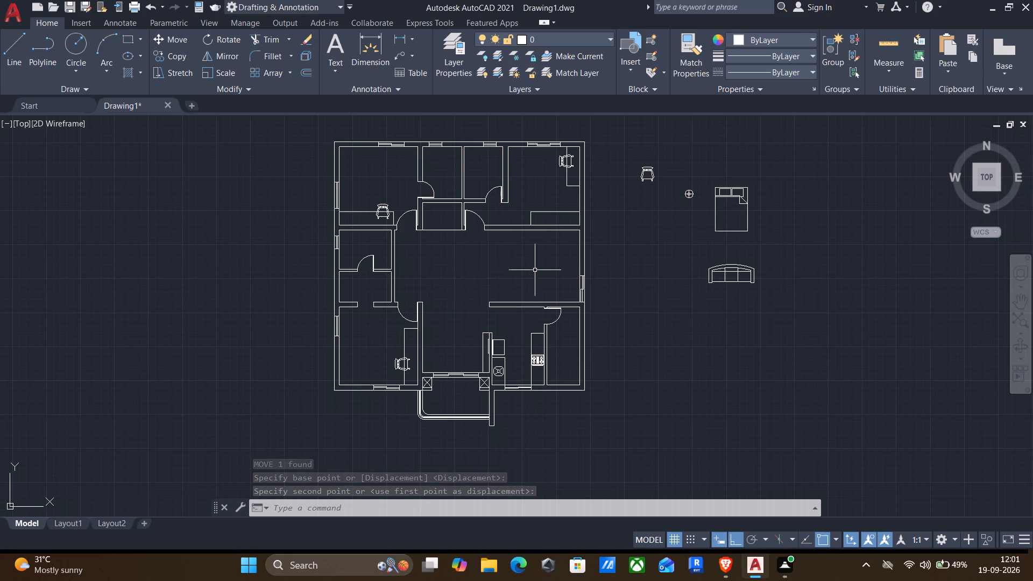
scroll(535, 270, "up", 1)
middle_click_drag(435, 303, 542, 242)
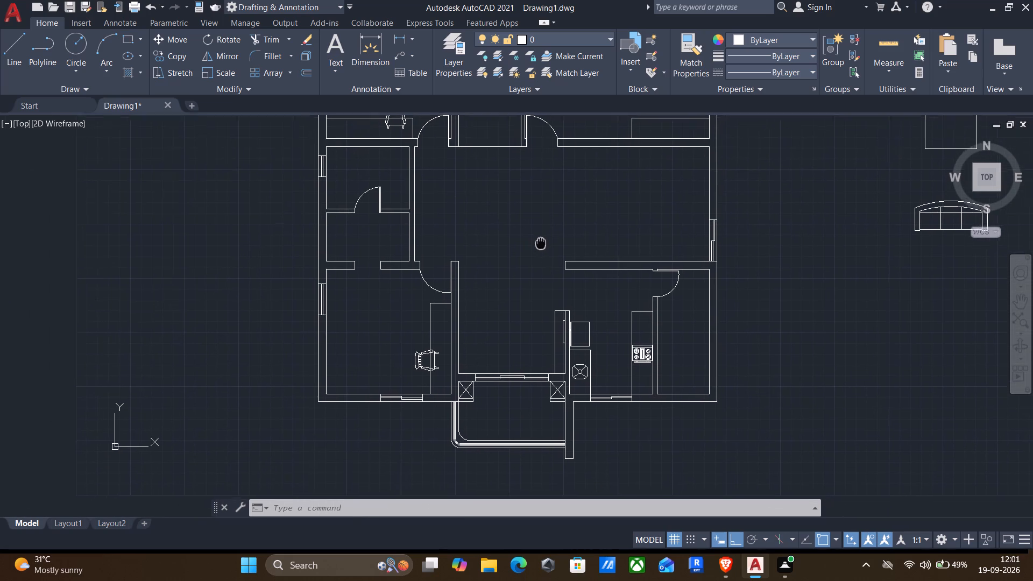
middle_click_drag(542, 242, 544, 239)
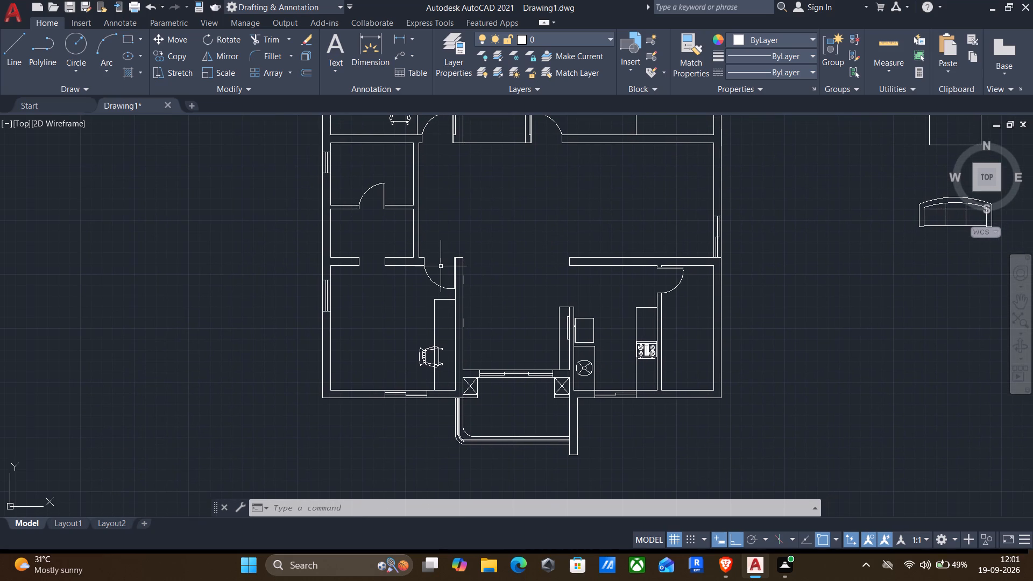
key("h")
key("Return")
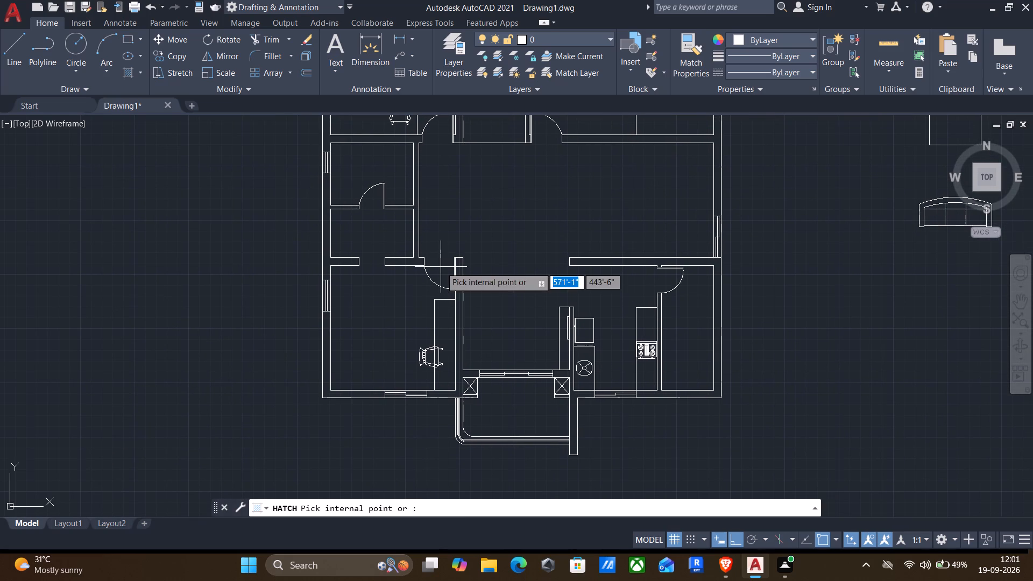
left_click(414, 54)
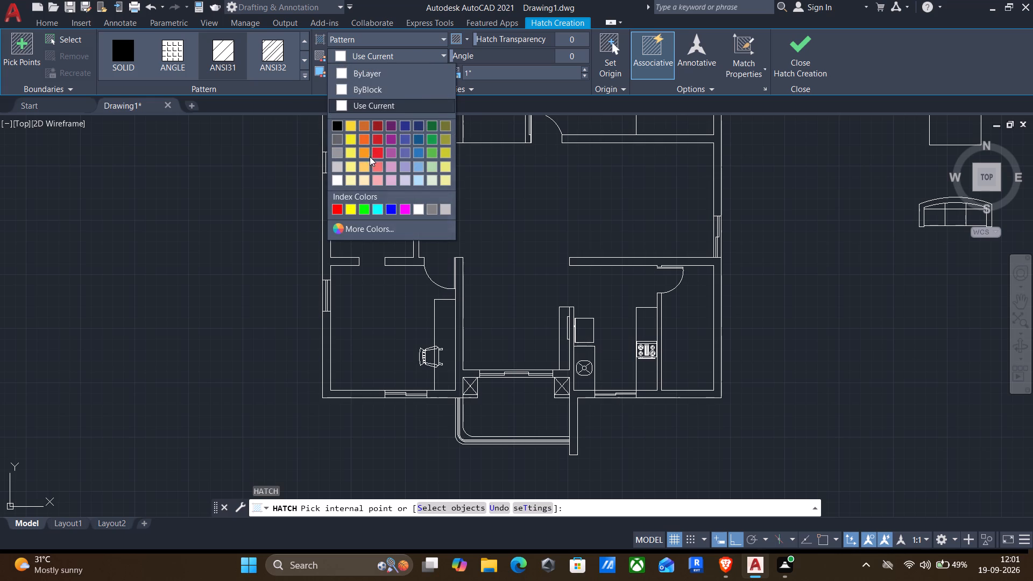
left_click(378, 178)
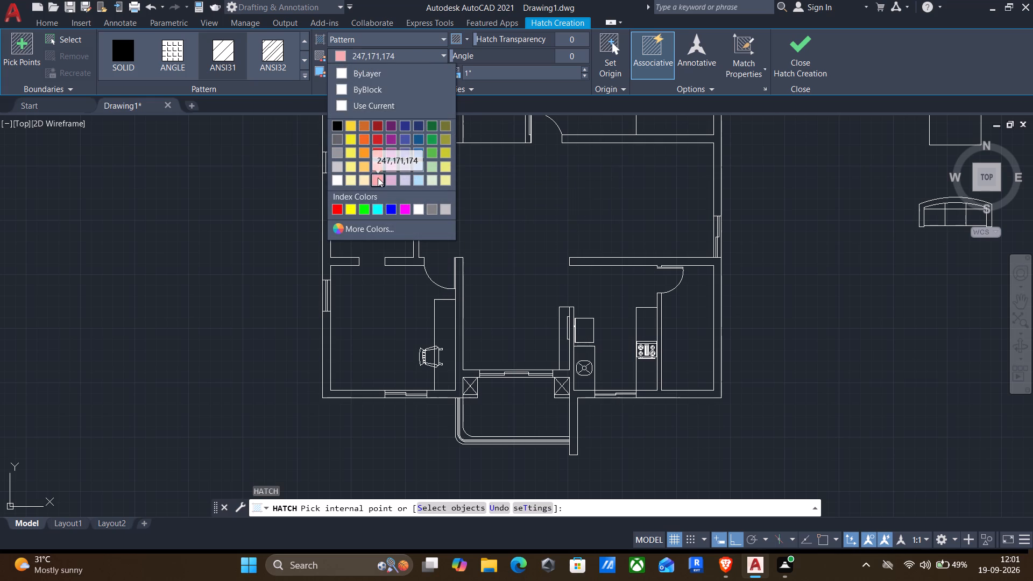
left_click(447, 349)
scroll(586, 252, "down", 2)
scroll(645, 214, "up", 2)
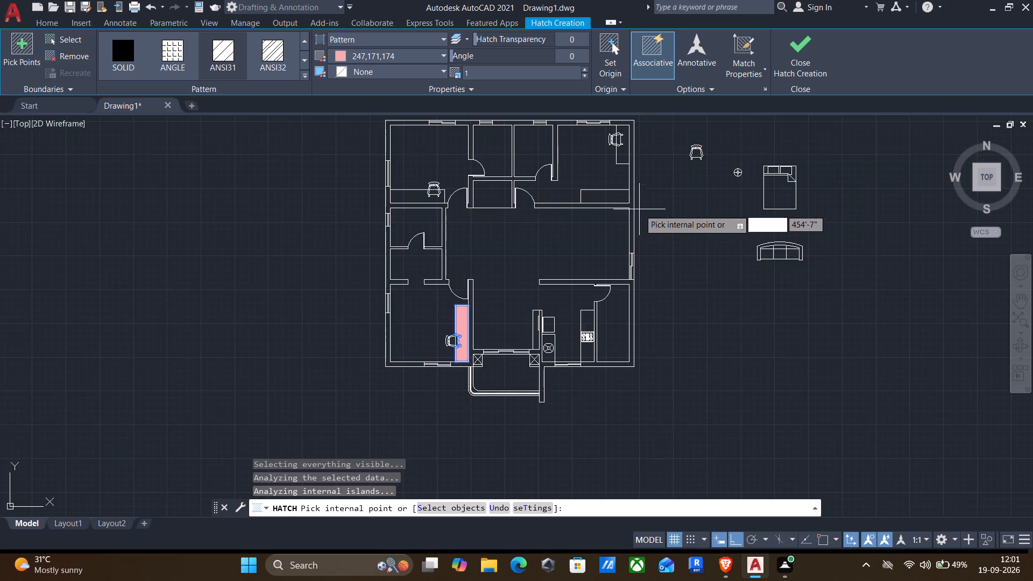
scroll(632, 204, "up", 1)
left_click(591, 193)
scroll(590, 192, "down", 3)
scroll(479, 191, "up", 2)
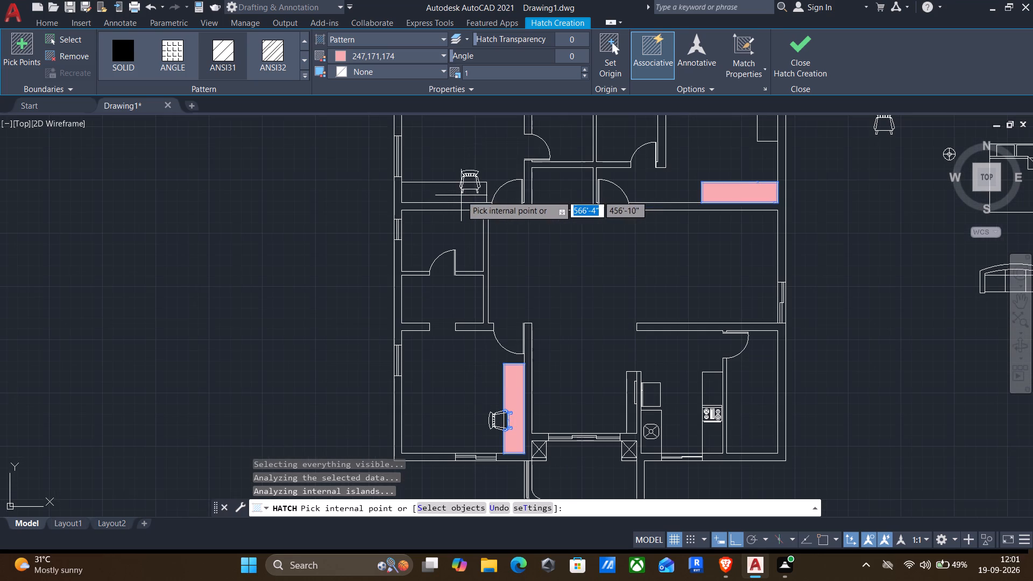
left_click(454, 195)
scroll(454, 195, "down", 2)
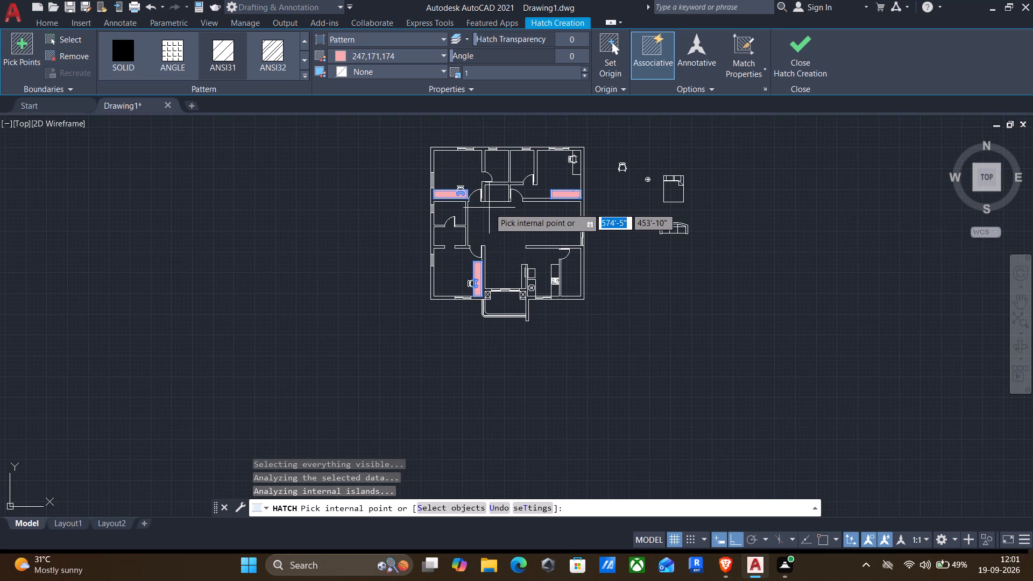
key("Escape")
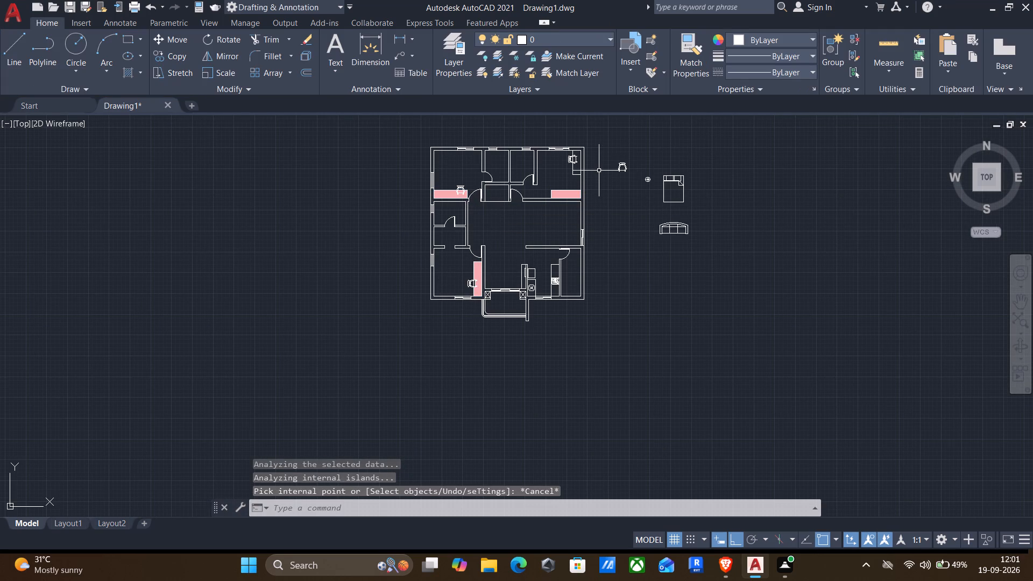
Hatch the northeast room's east built-in, behind the rocking chair, in the same pink 247,171,174.
key("Return")
scroll(573, 164, "up", 3)
left_click(578, 174)
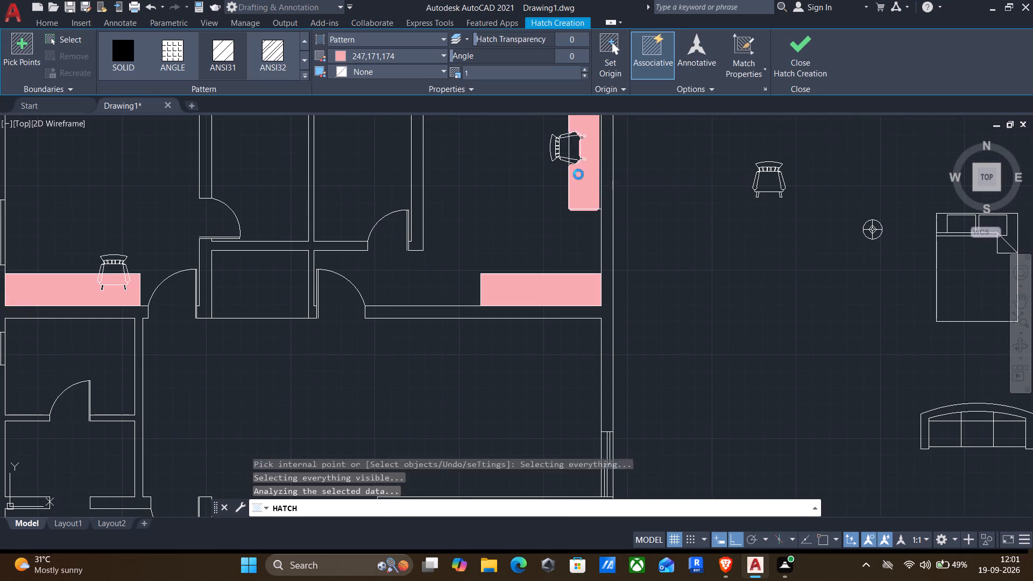
scroll(569, 189, "down", 3)
key("Escape")
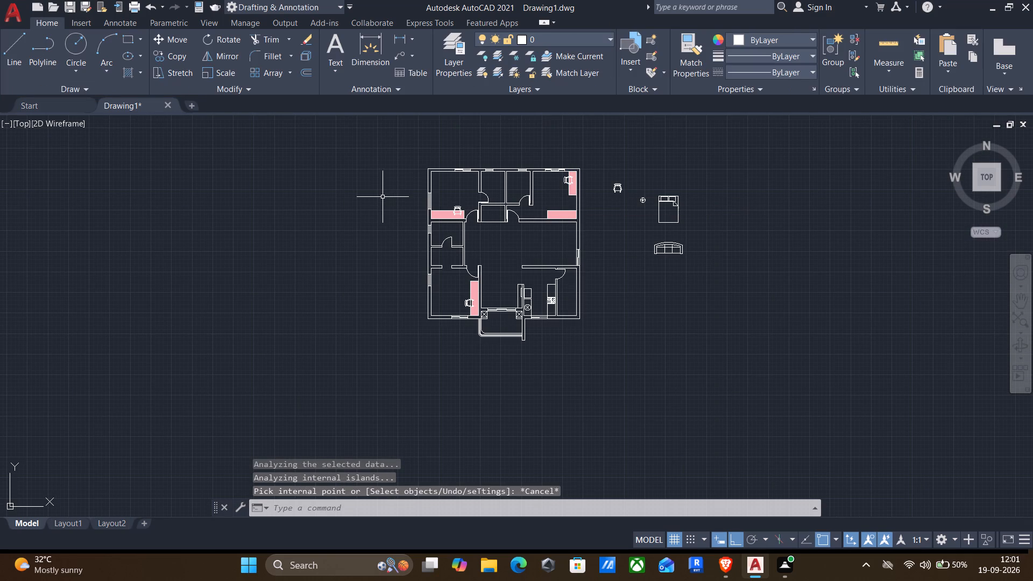
Offset the inner west wall line of the small room just north of the southwest room 2' inward.
middle_click_drag(383, 197, 431, 158)
scroll(476, 228, "up", 4)
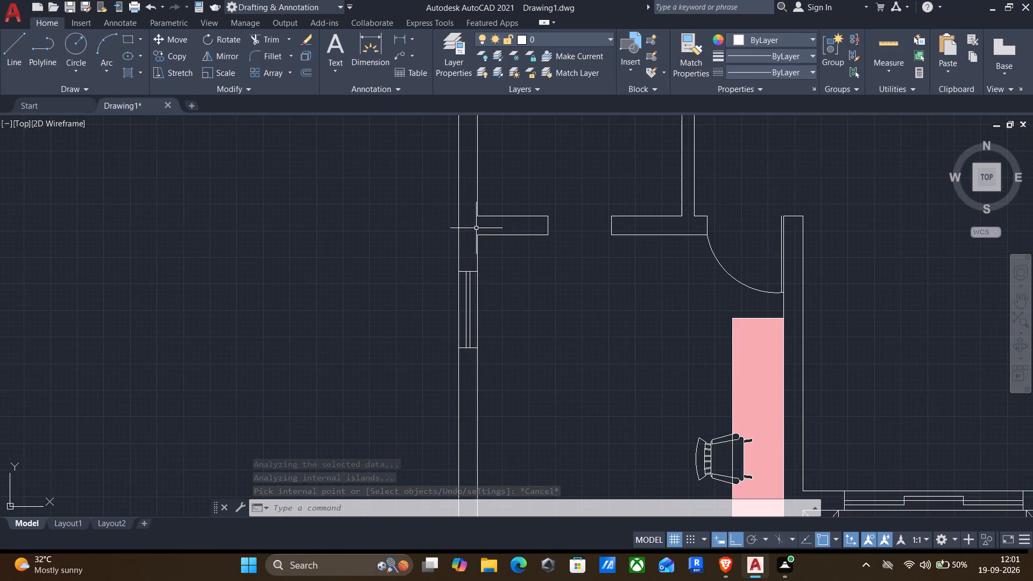
scroll(476, 228, "up", 1)
middle_click_drag(476, 228, 459, 273)
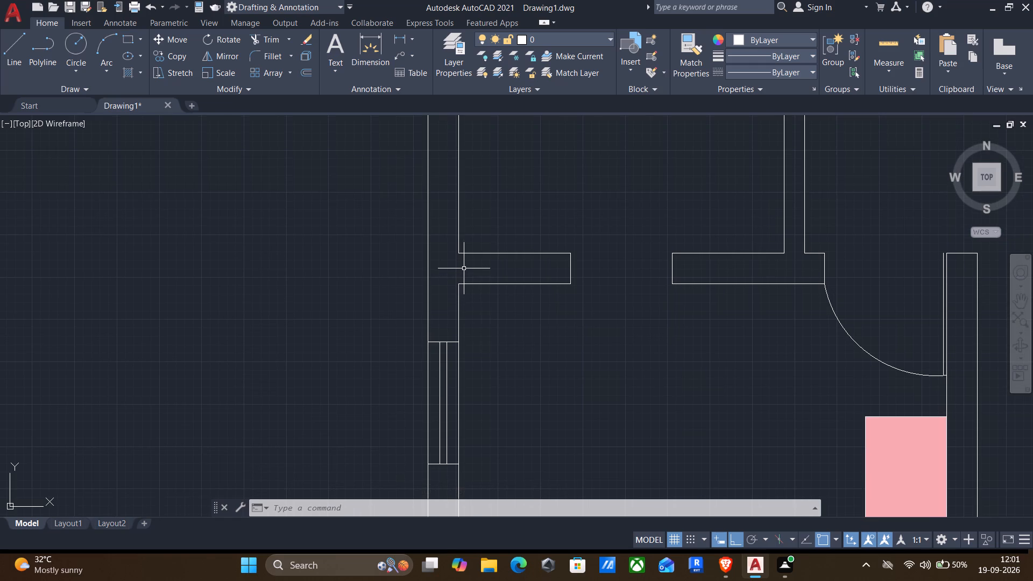
middle_click(485, 271)
middle_click_drag(509, 209, 505, 247)
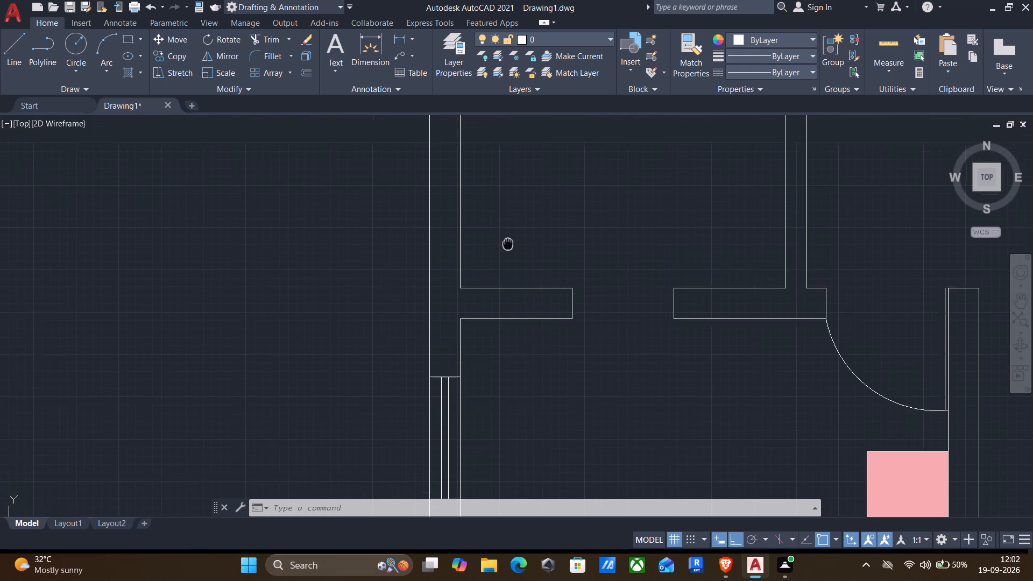
middle_click_drag(505, 247, 506, 247)
scroll(506, 247, "up", 1)
key("o")
key("Return")
left_click(440, 228)
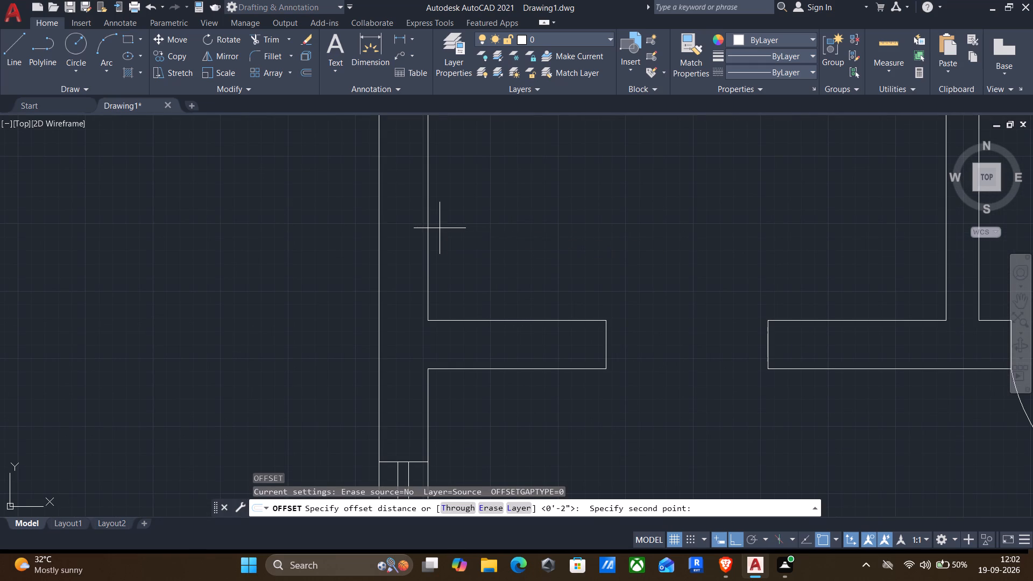
left_click(486, 228)
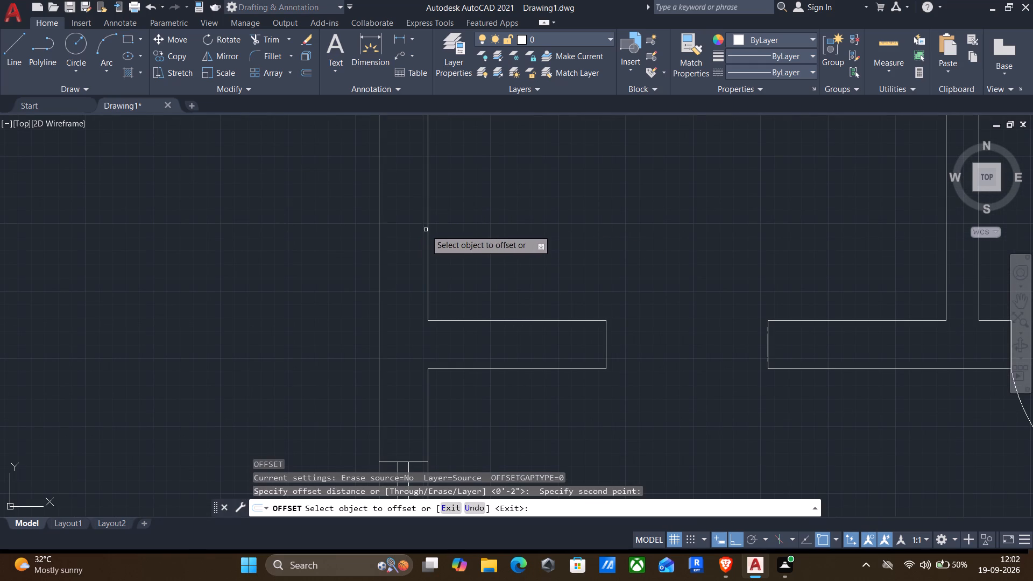
left_click(426, 230)
type("2'")
key("Return")
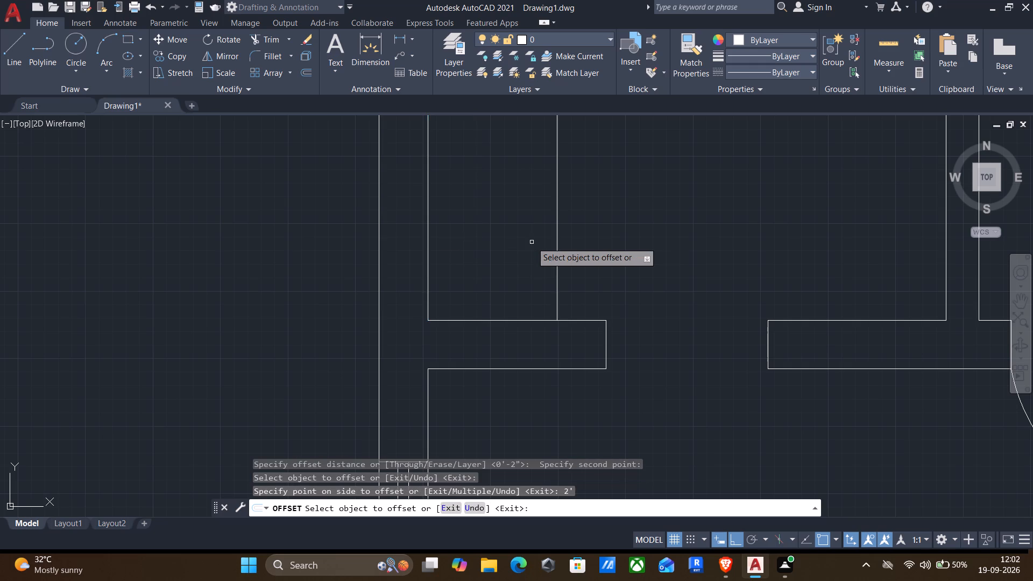
Offset the inner east wall line of the same small room 2' inward to outline the second built-in.
scroll(563, 247, "down", 1)
scroll(738, 219, "down", 1)
middle_click_drag(738, 219, 731, 239)
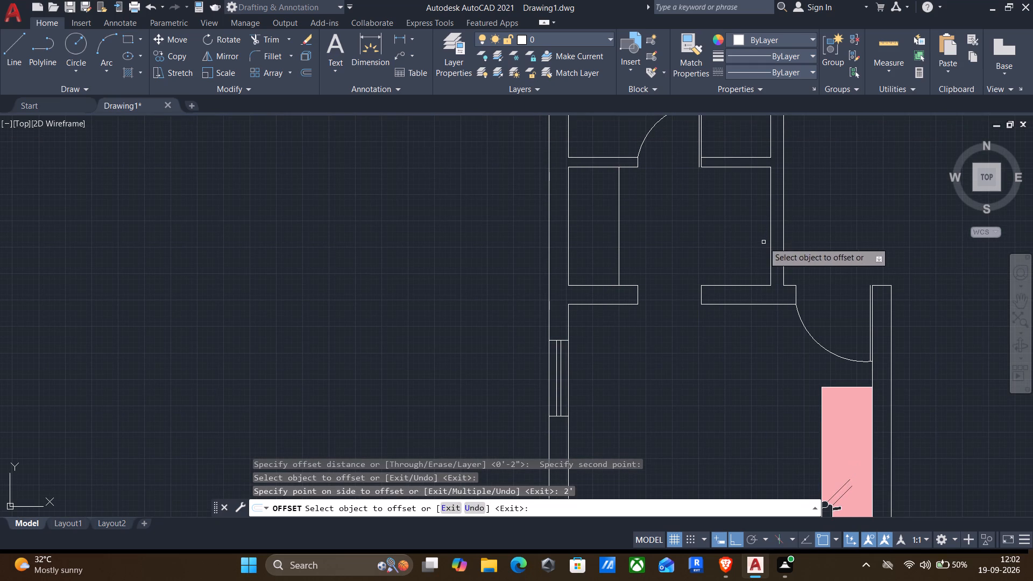
left_click(772, 244)
key("2")
key("apostrophe")
key("Return")
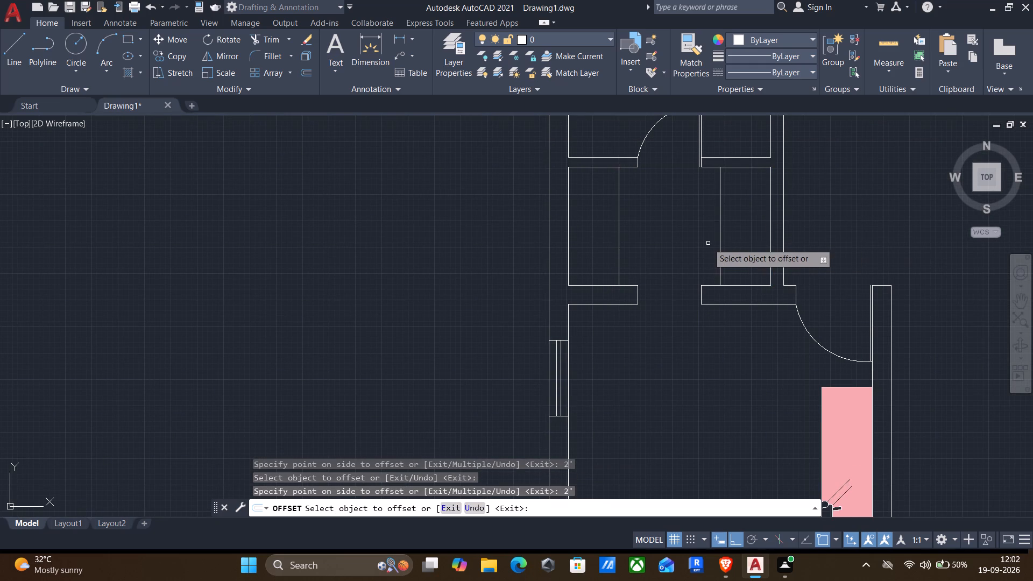
key("Return")
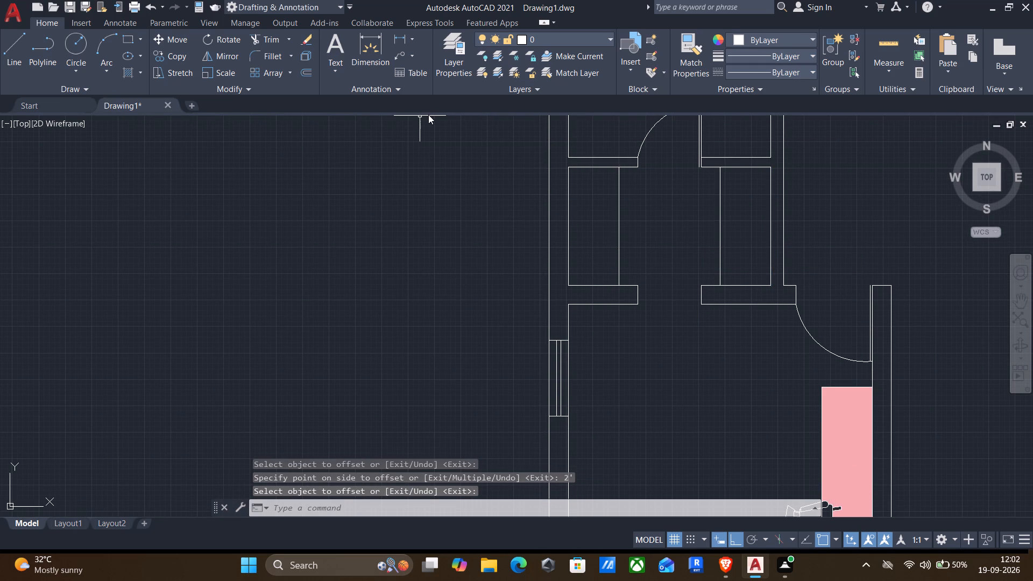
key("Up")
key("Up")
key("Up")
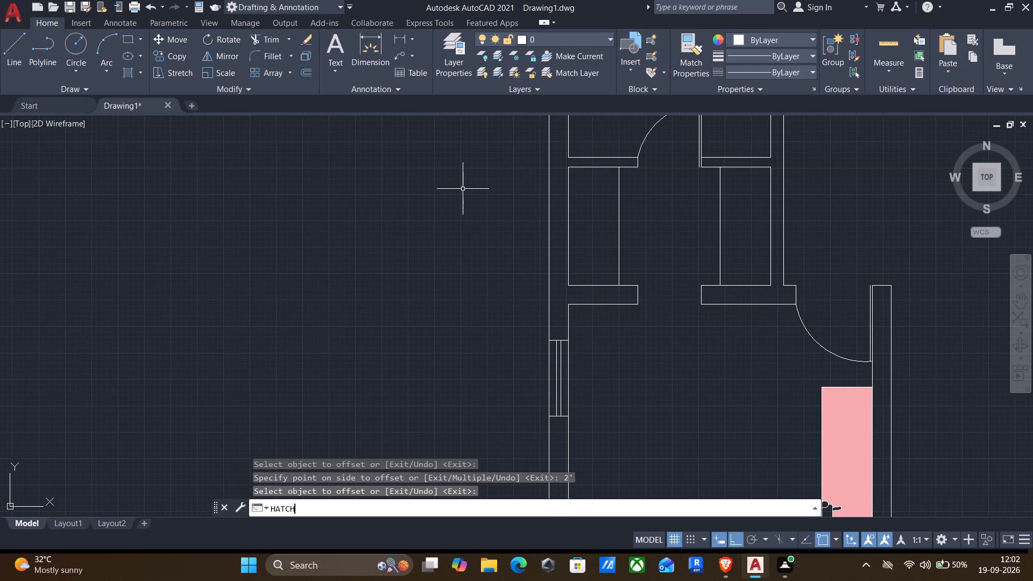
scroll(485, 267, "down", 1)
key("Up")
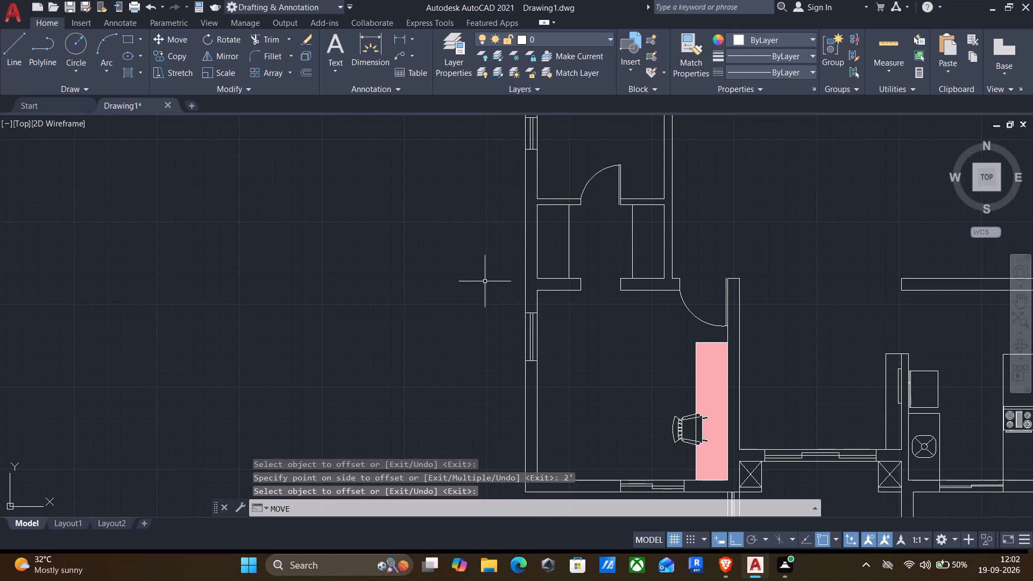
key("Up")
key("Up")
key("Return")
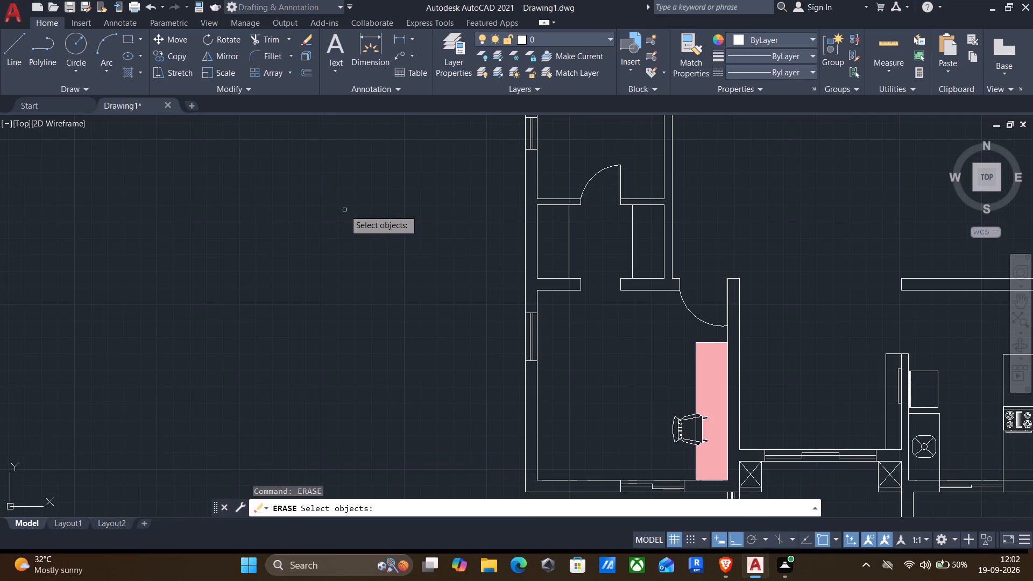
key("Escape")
Hatch both 2'-deep built-ins in the small room north of the southwest room in pink 247,171,174.
key("h")
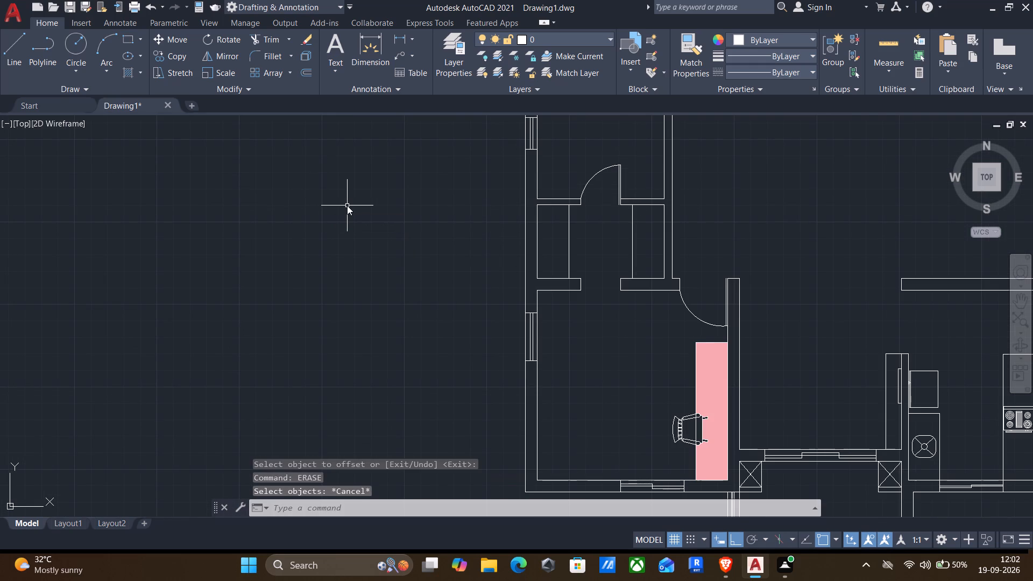
key("Return")
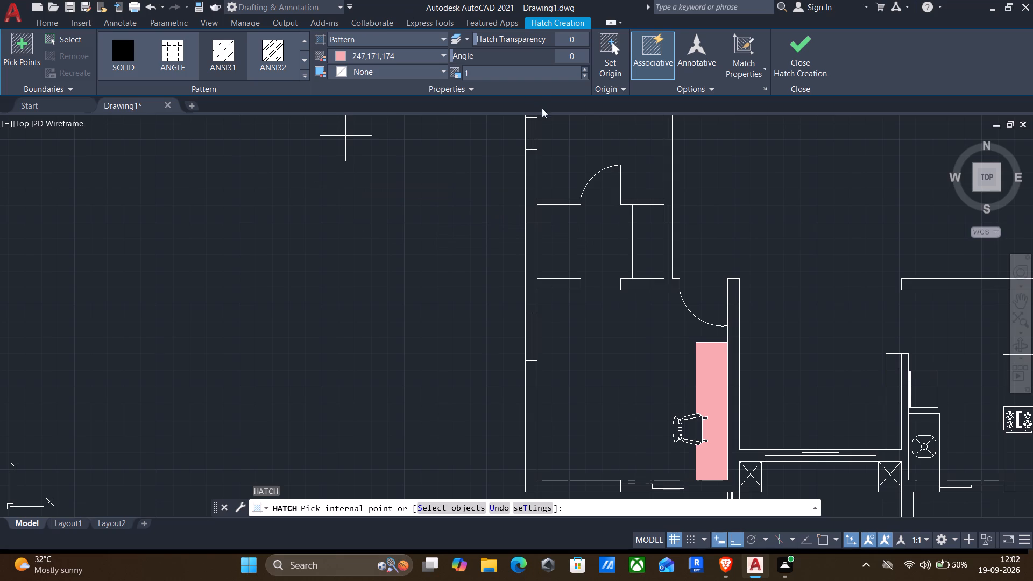
left_click(550, 232)
left_click(647, 233)
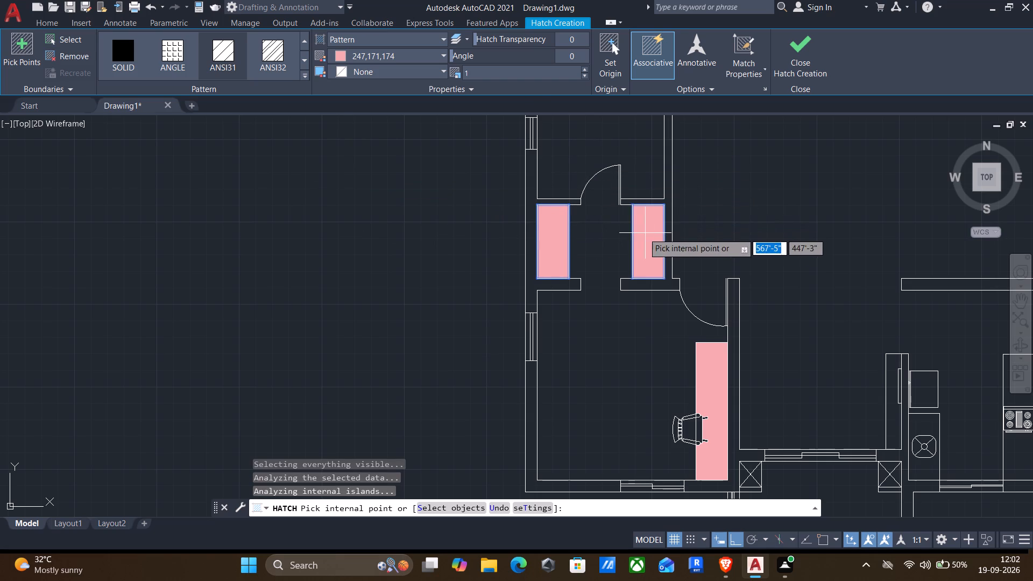
scroll(551, 221, "down", 1)
key("Escape")
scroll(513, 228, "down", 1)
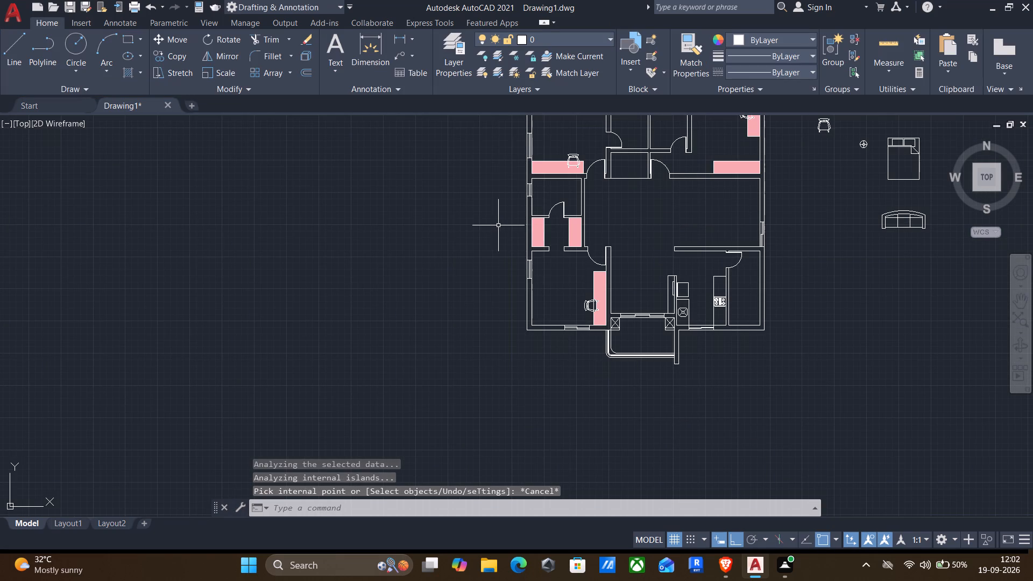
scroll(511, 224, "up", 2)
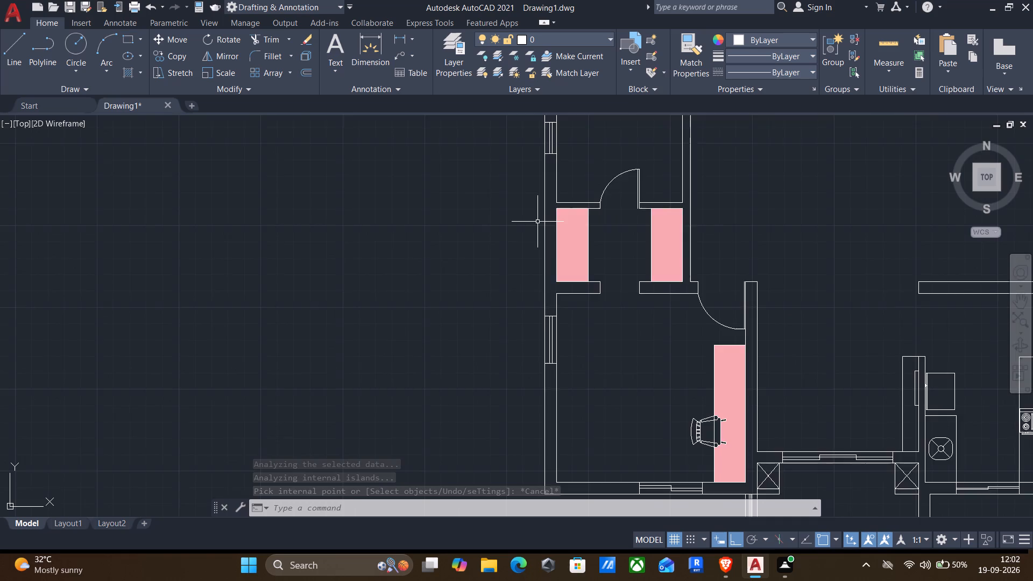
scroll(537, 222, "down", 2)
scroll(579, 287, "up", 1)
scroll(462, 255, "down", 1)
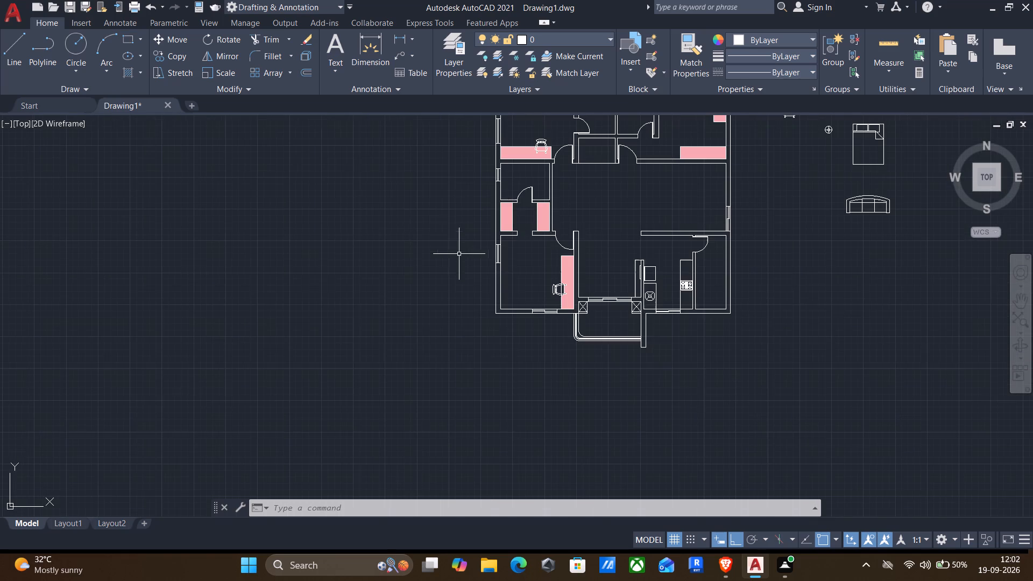
Rotate the spare bed block outside the plan's east side by 90° about its headboard corner.
middle_click_drag(371, 260, 330, 297)
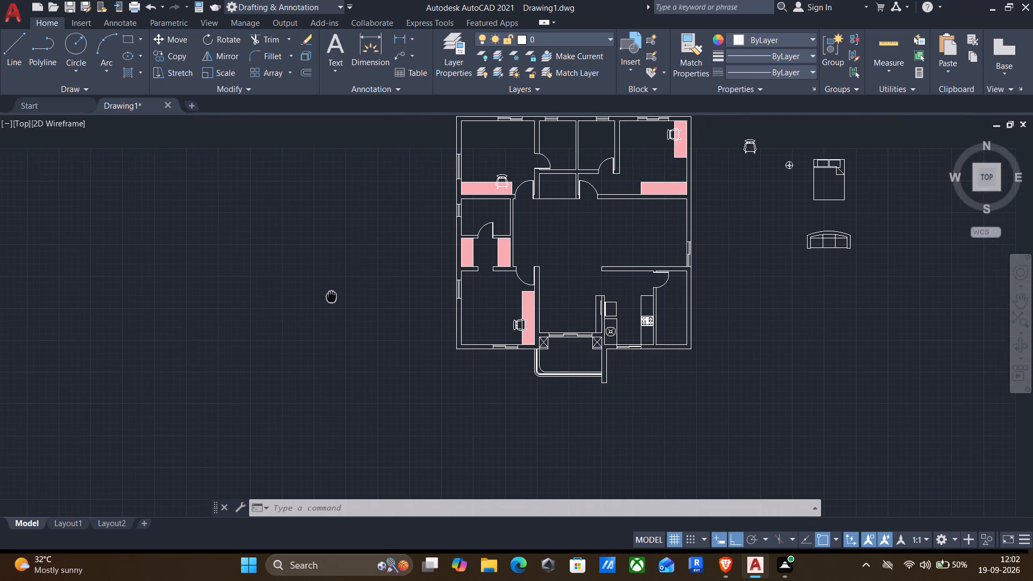
middle_click_drag(330, 297, 315, 331)
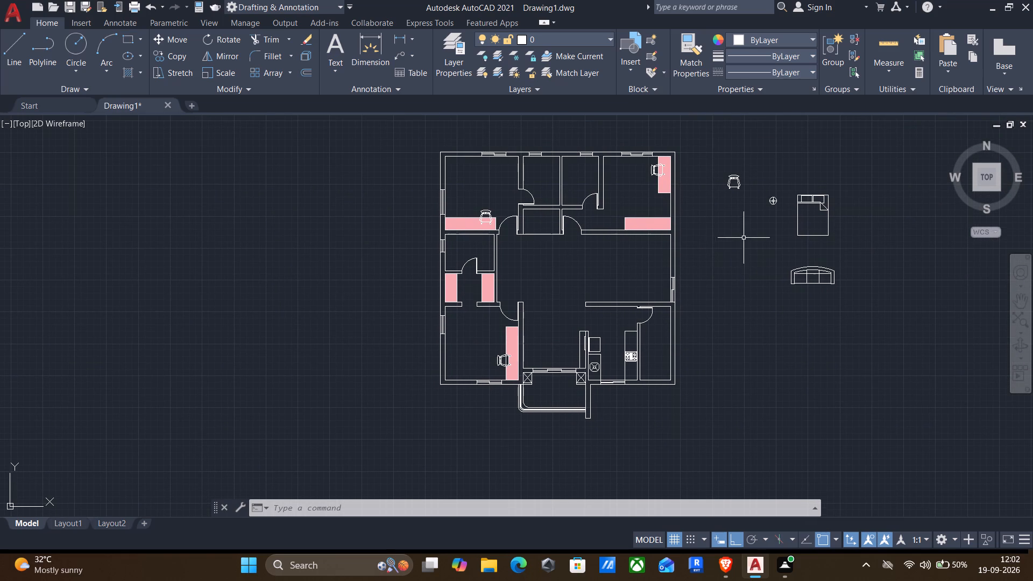
scroll(745, 238, "up", 1)
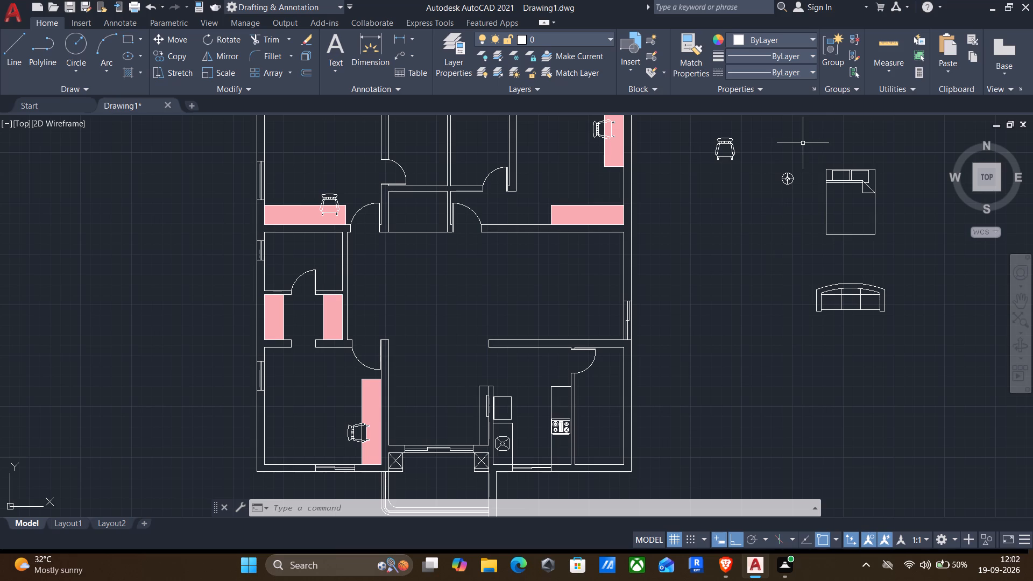
left_click(803, 143)
left_click(889, 264)
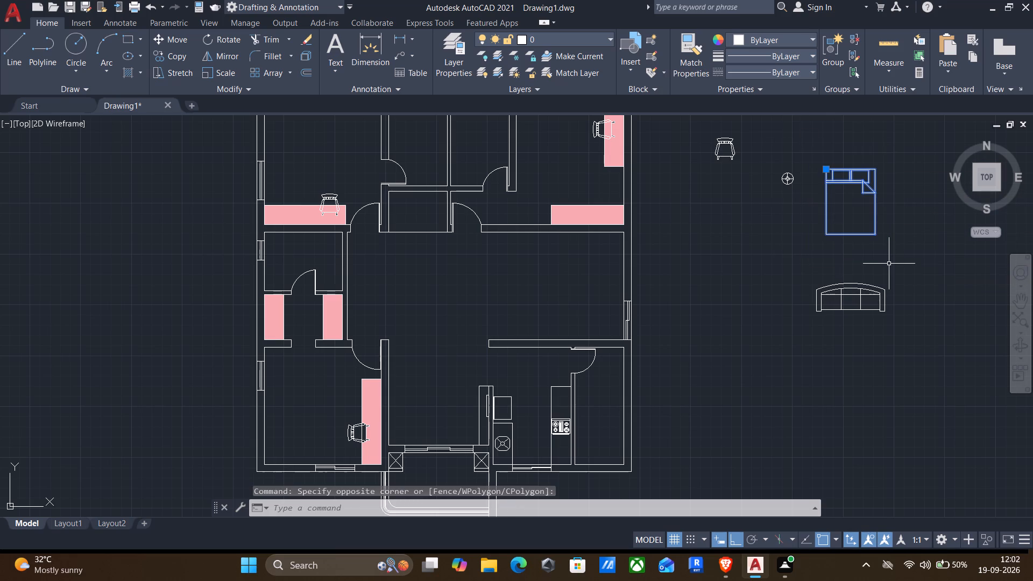
type("ro")
key("Return")
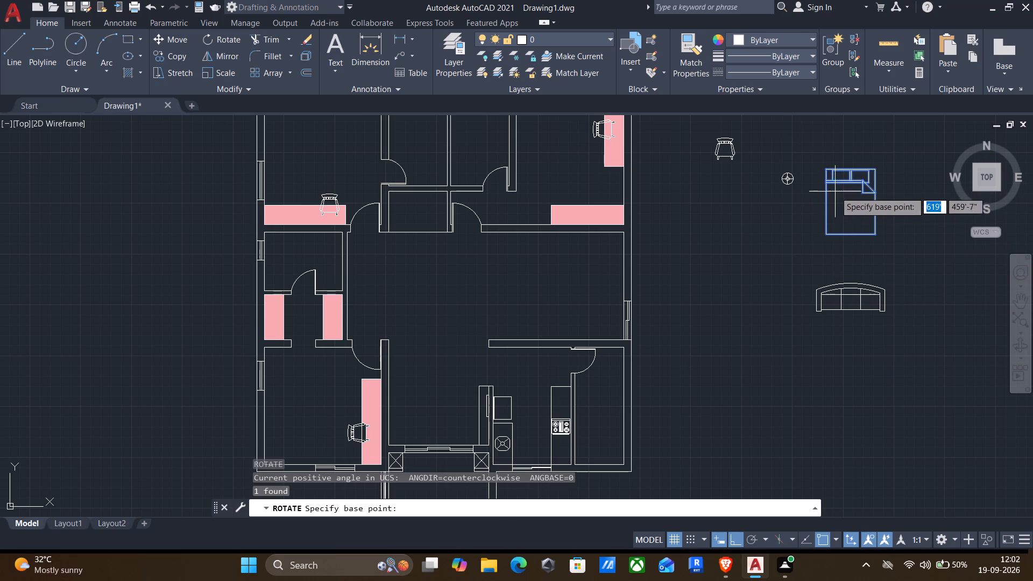
left_click(823, 167)
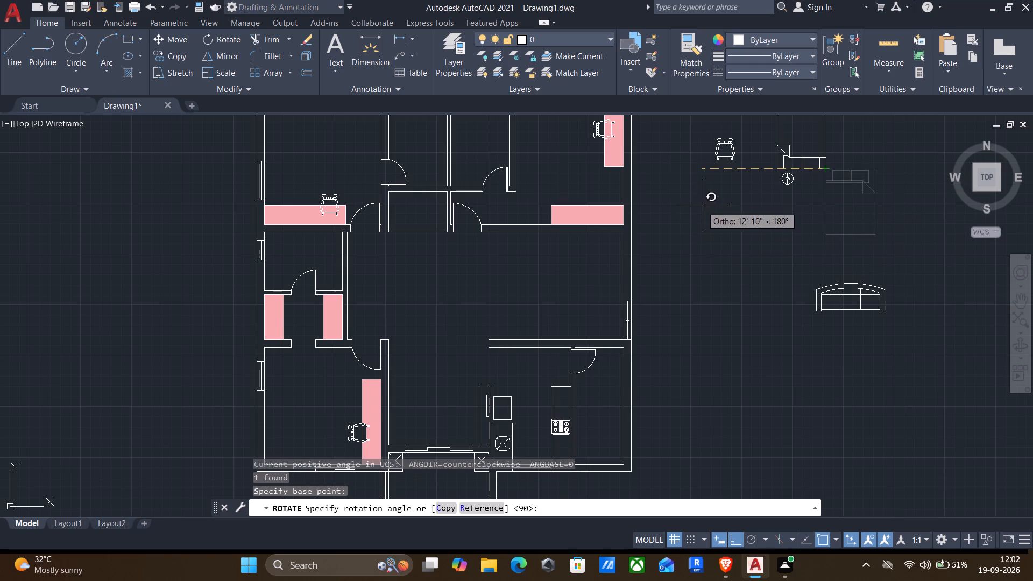
left_click(826, 154)
Copy the rotated bed from its headboard midpoint into the northwest room, with its headboard against the west wall.
left_click(855, 195)
left_click(820, 168)
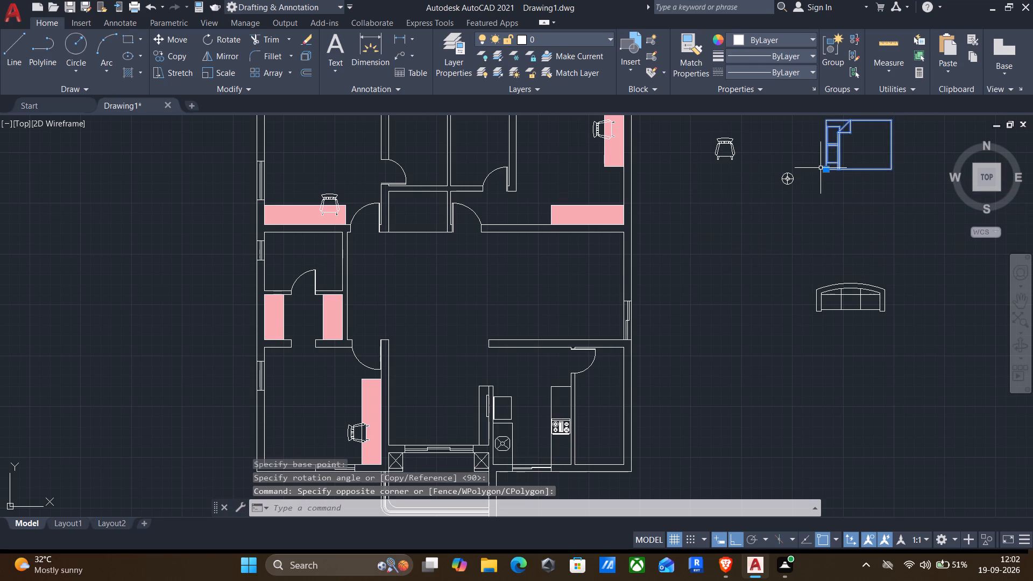
type("co")
key("Return")
left_click(827, 138)
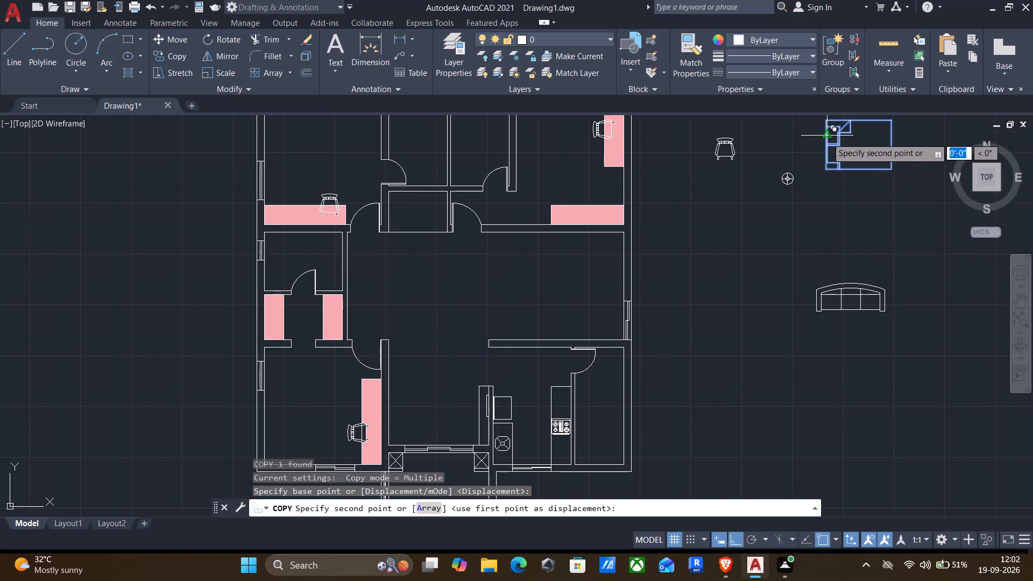
key("F8")
scroll(409, 176, "up", 1)
middle_click_drag(406, 175, 612, 232)
scroll(377, 174, "up", 1)
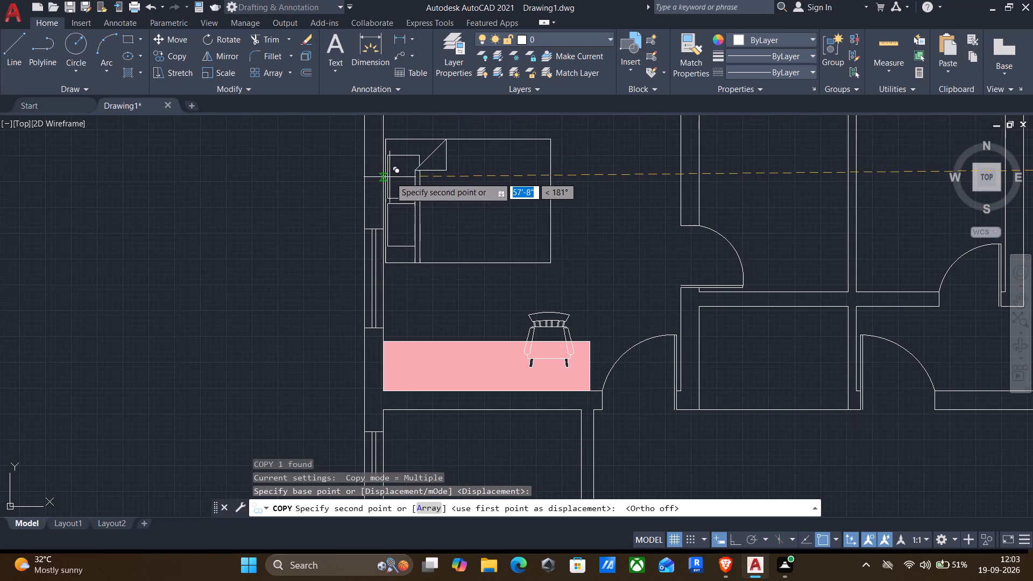
left_click(386, 168)
Place further copies of the bed against the west walls of the southwest and northeast rooms.
scroll(409, 182, "down", 3)
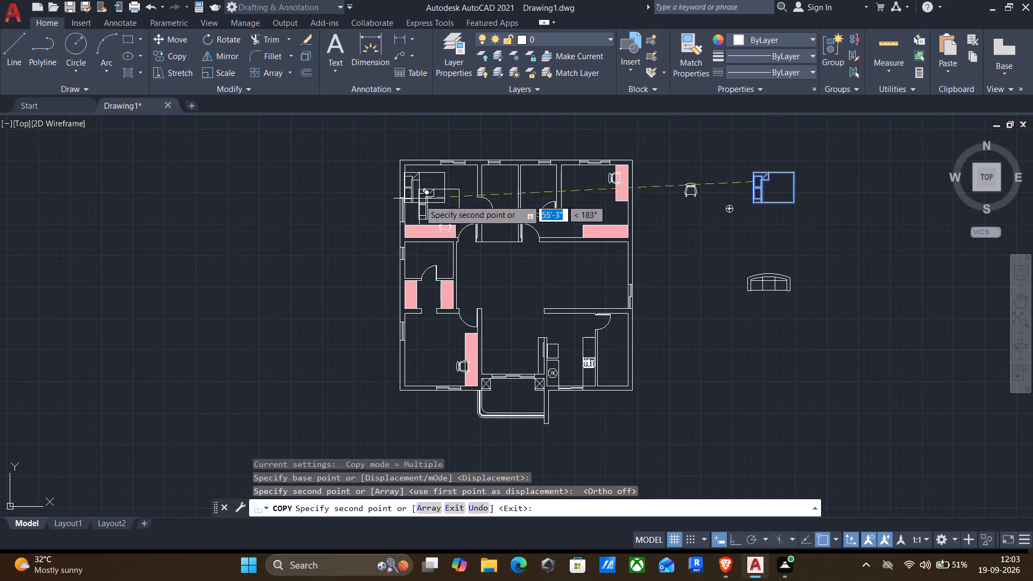
scroll(414, 358, "up", 3)
left_click(370, 316)
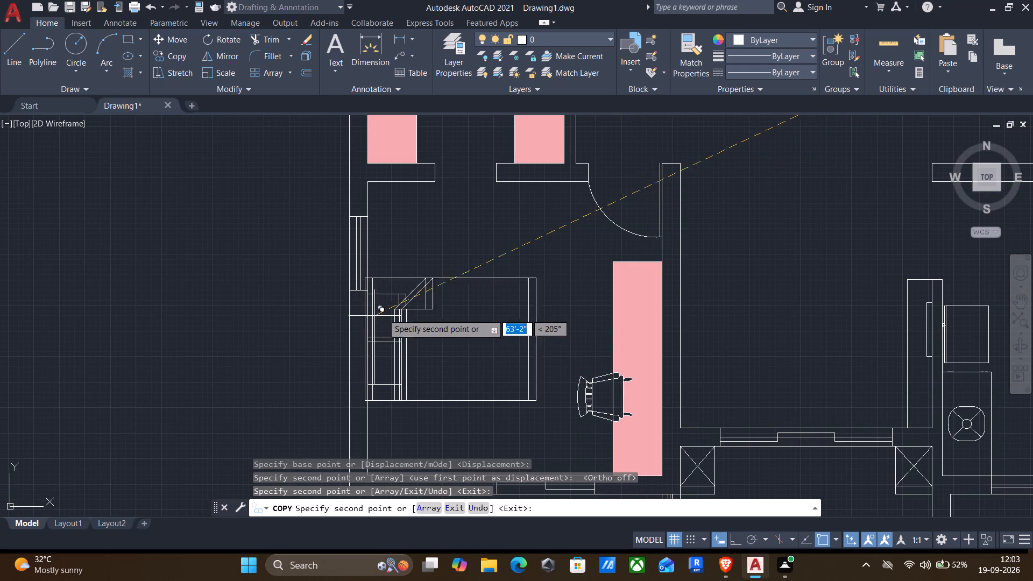
scroll(387, 314, "down", 4)
scroll(491, 223, "up", 2)
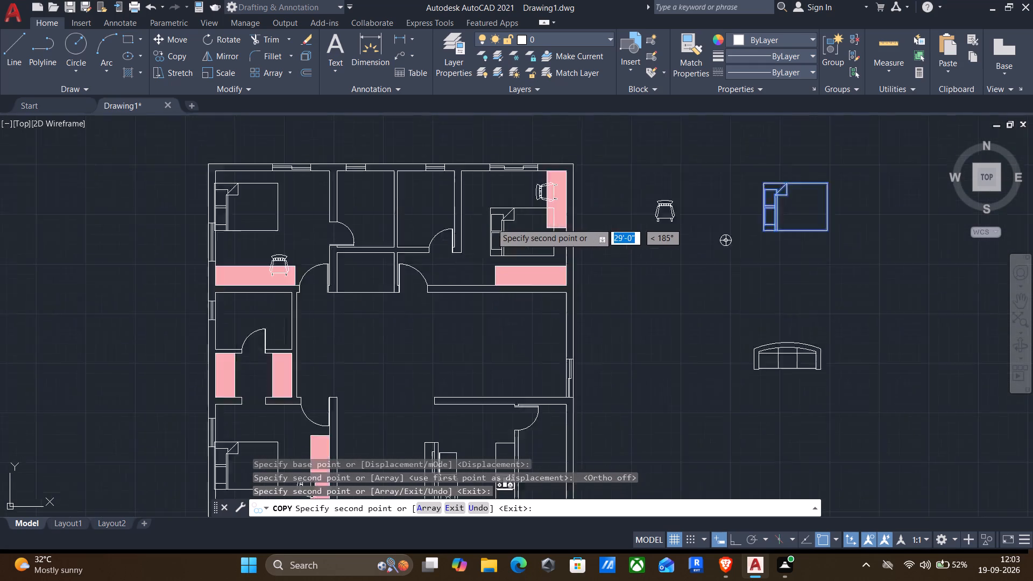
scroll(491, 223, "up", 2)
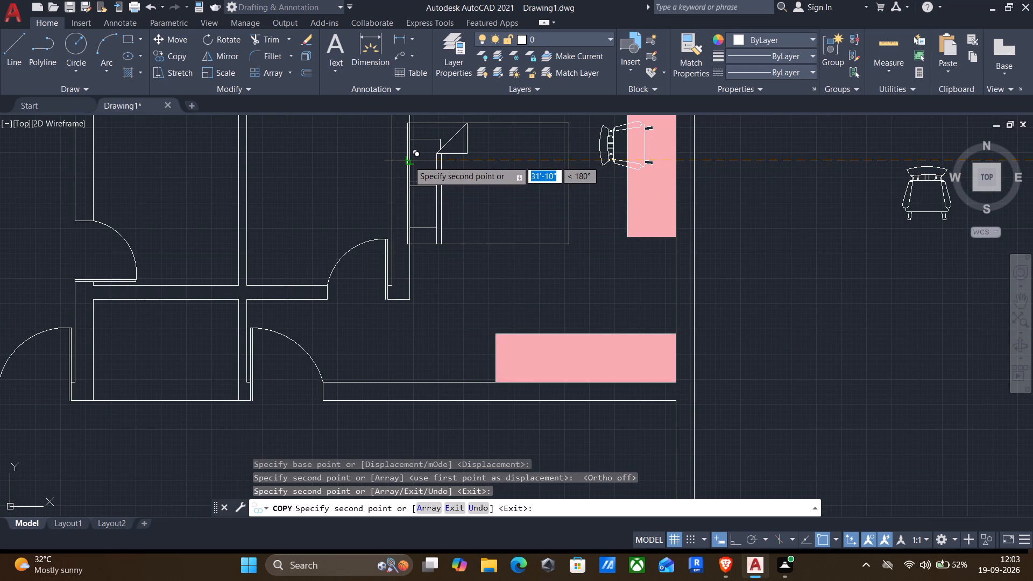
left_click(411, 156)
key("Escape")
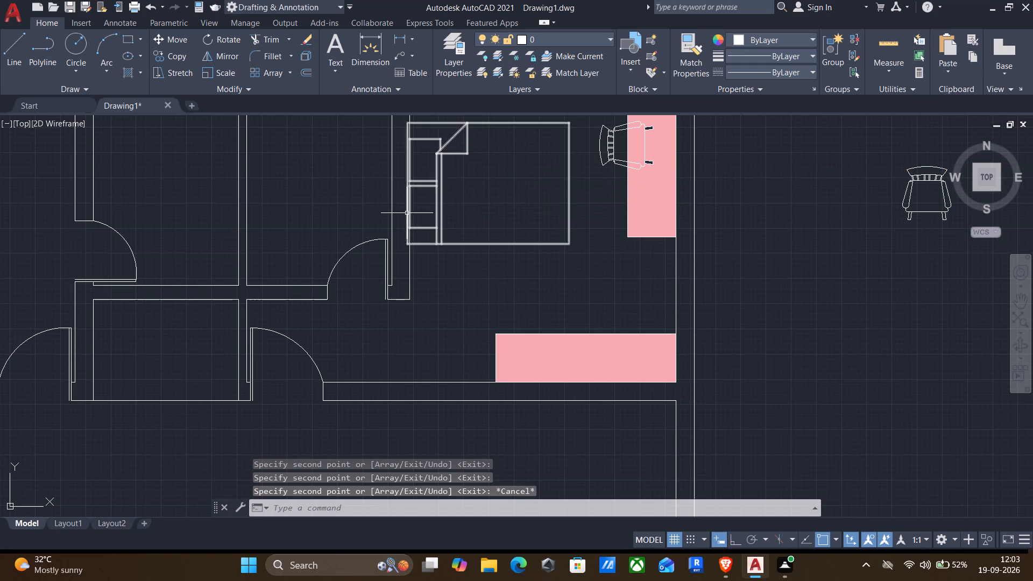
Move the northeast room's bed slightly east so its headboard sits flush with the west wall's inner face.
left_click_drag(500, 279, 484, 264)
left_click(462, 220)
key("m")
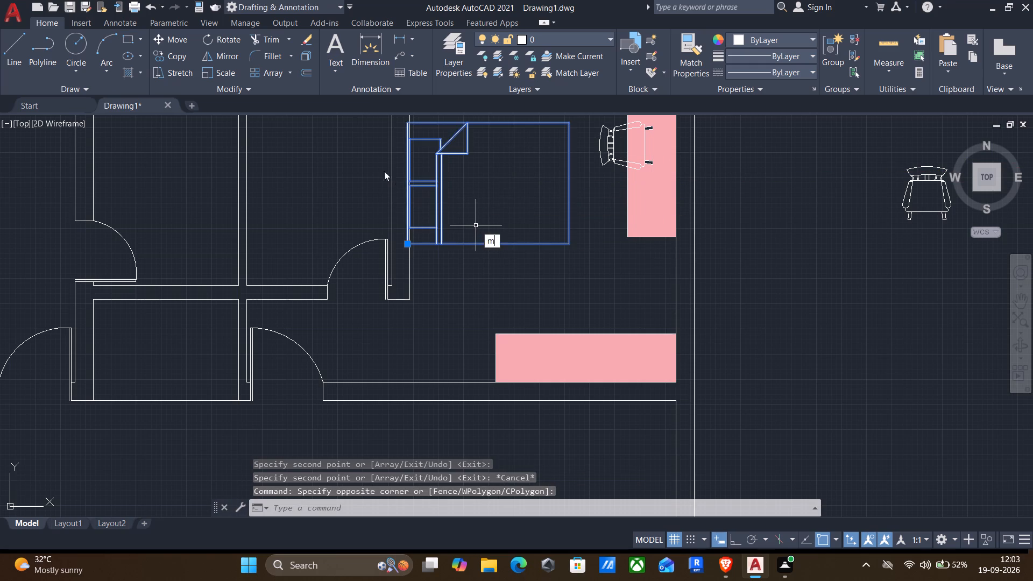
key("Return")
scroll(391, 171, "up", 4)
left_click(414, 170)
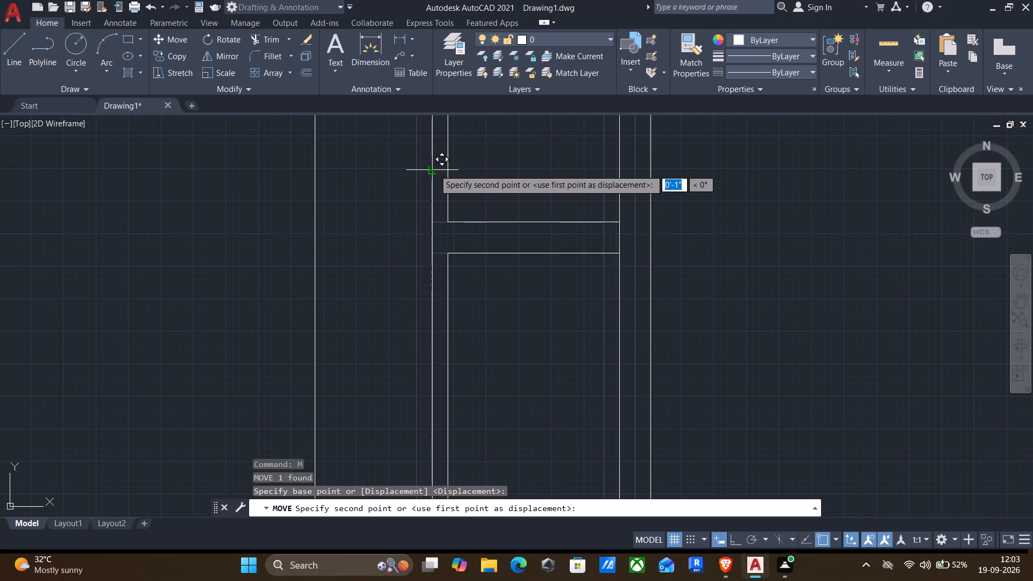
left_click(438, 170)
Move the northwest room's bed slightly east so its headboard sits flush with the west wall's inner face.
scroll(422, 182, "down", 5)
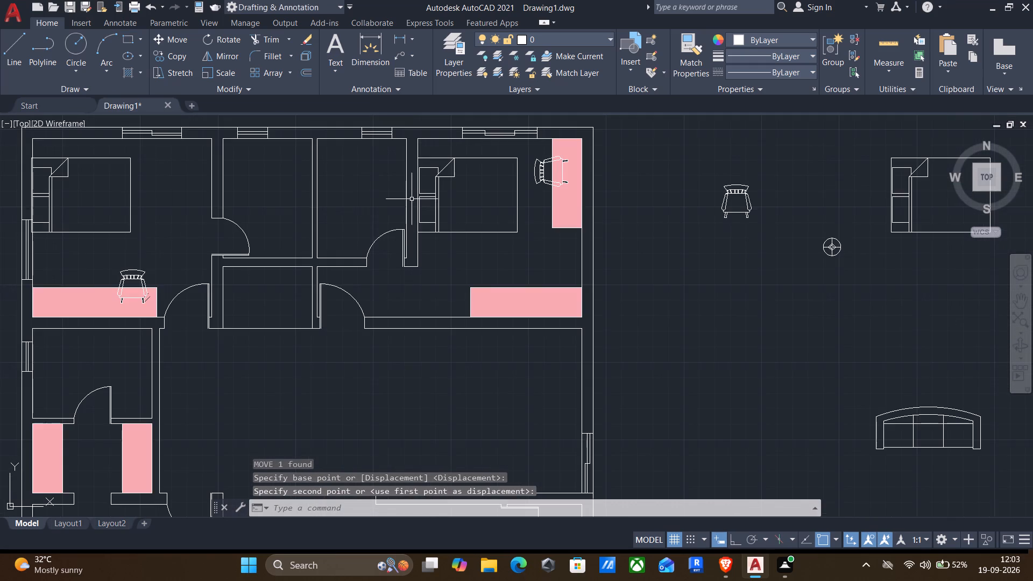
scroll(0, 190, "up", 5)
left_click(319, 226)
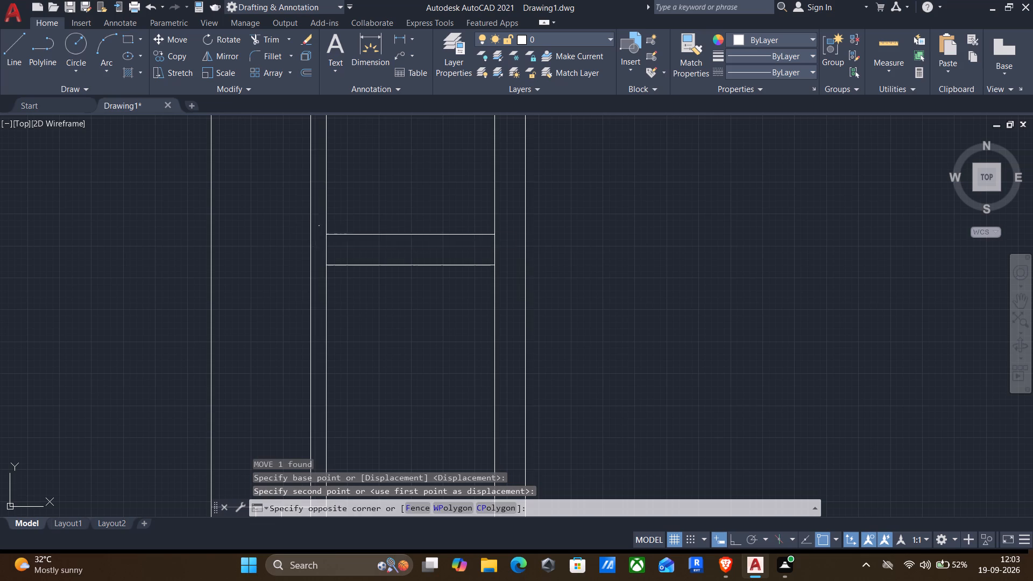
left_click(300, 218)
key("m")
key("Return")
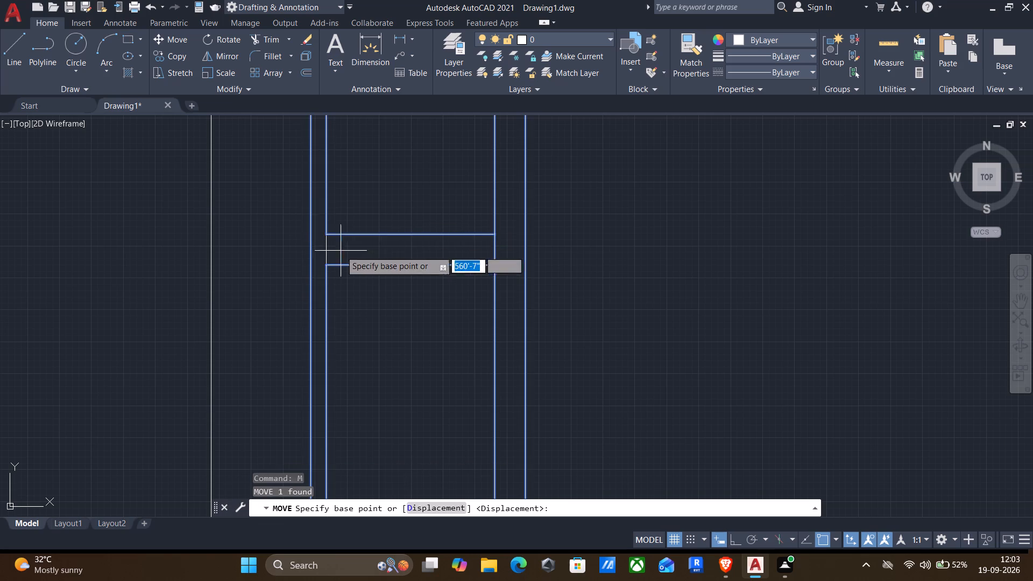
left_click(306, 223)
left_click(325, 230)
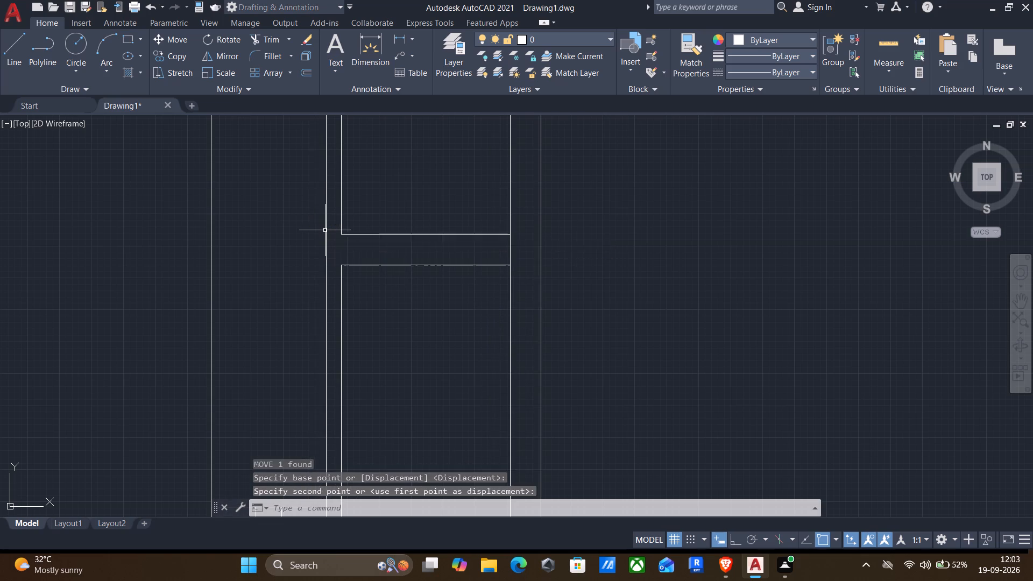
Move the southwest room's bed slightly east so its headboard sits flush with the west wall's inner face.
scroll(326, 235, "down", 5)
middle_click_drag(358, 389, 295, 168)
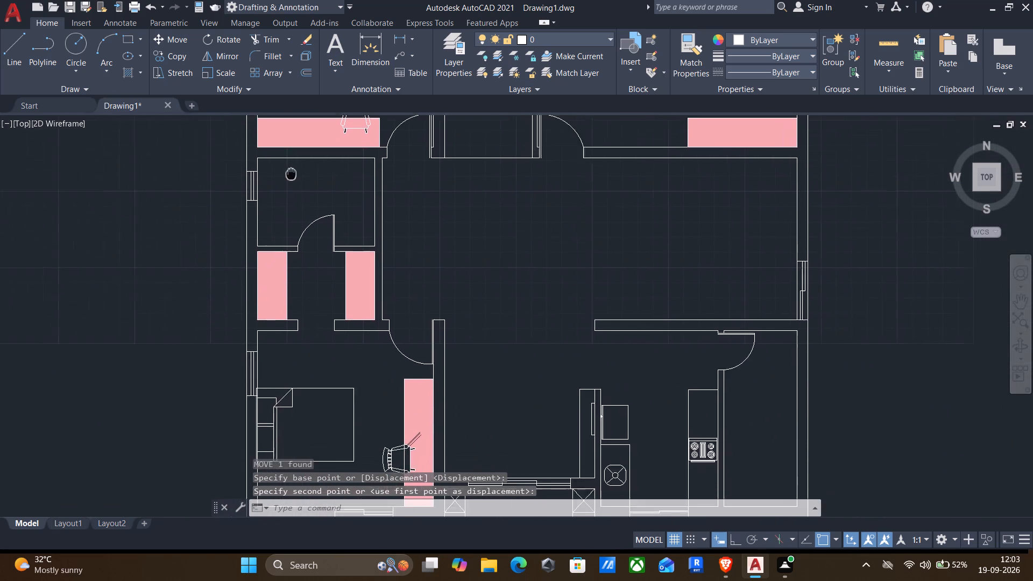
middle_click_drag(295, 168, 343, 103)
scroll(343, 102, "up", 1)
scroll(310, 411, "up", 3)
left_click_drag(416, 396, 404, 377)
left_click(332, 286)
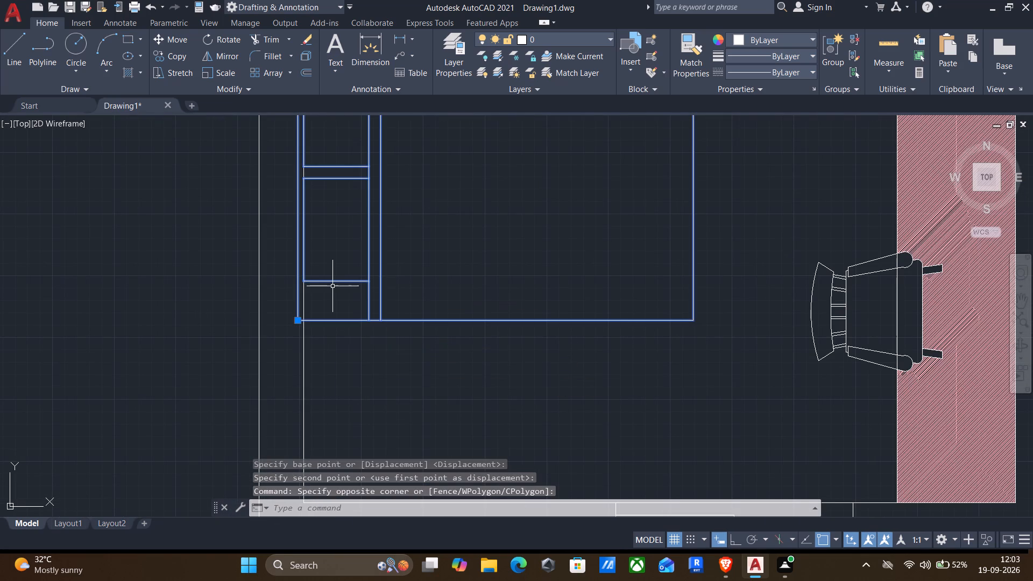
key("m")
key("Return")
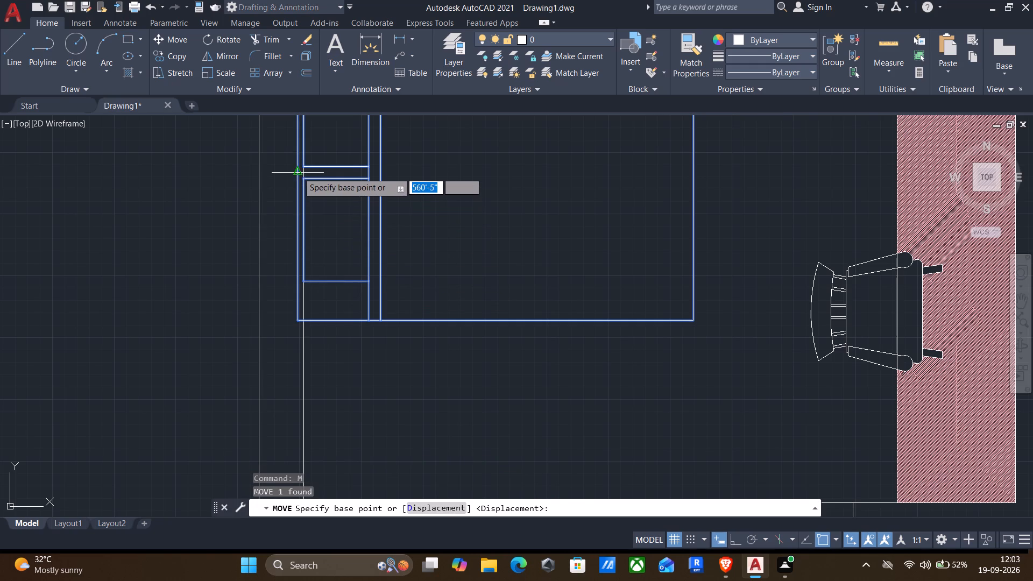
left_click(296, 168)
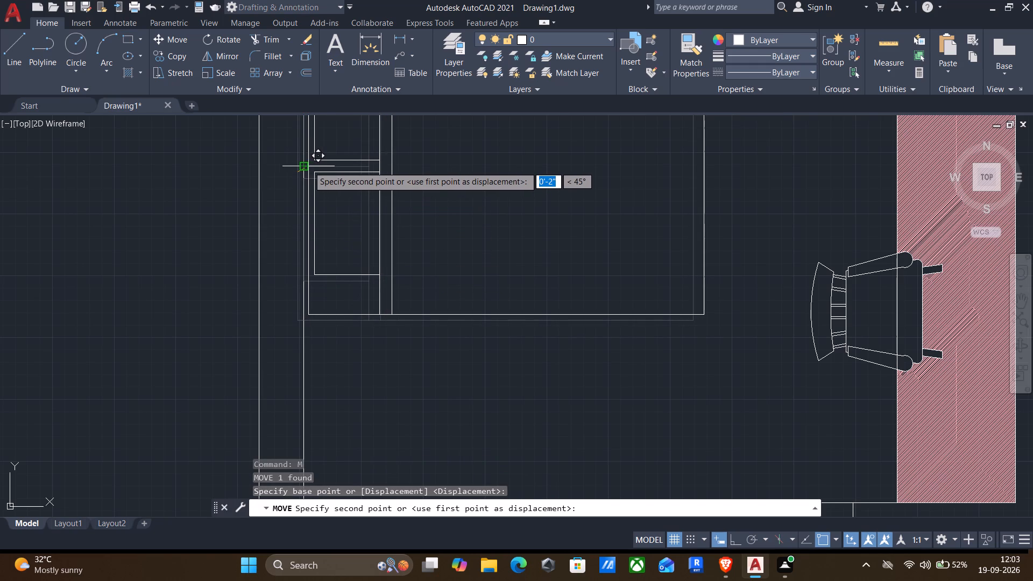
left_click(308, 166)
Draw a bedside table rectangle about 1'-5" by 1'-2" in the southwest room, against the west wall and the bed's south side.
scroll(334, 190, "down", 1)
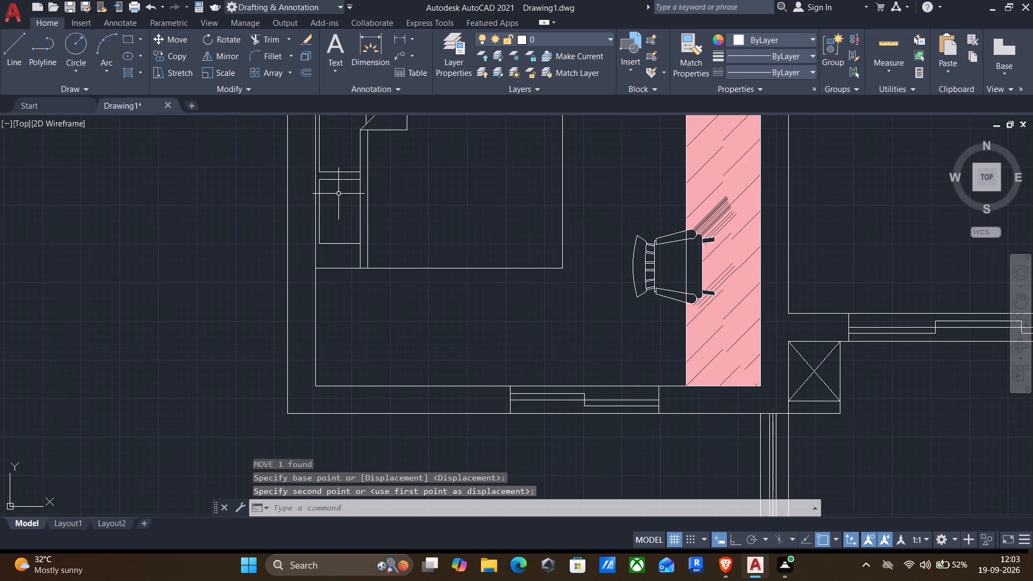
scroll(412, 260, "up", 2)
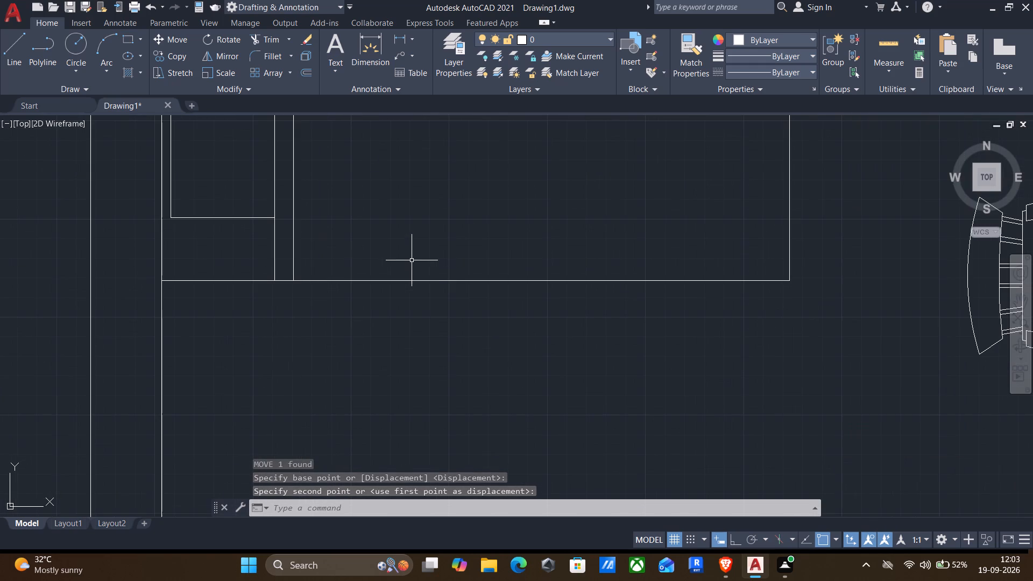
scroll(374, 286, "down", 1)
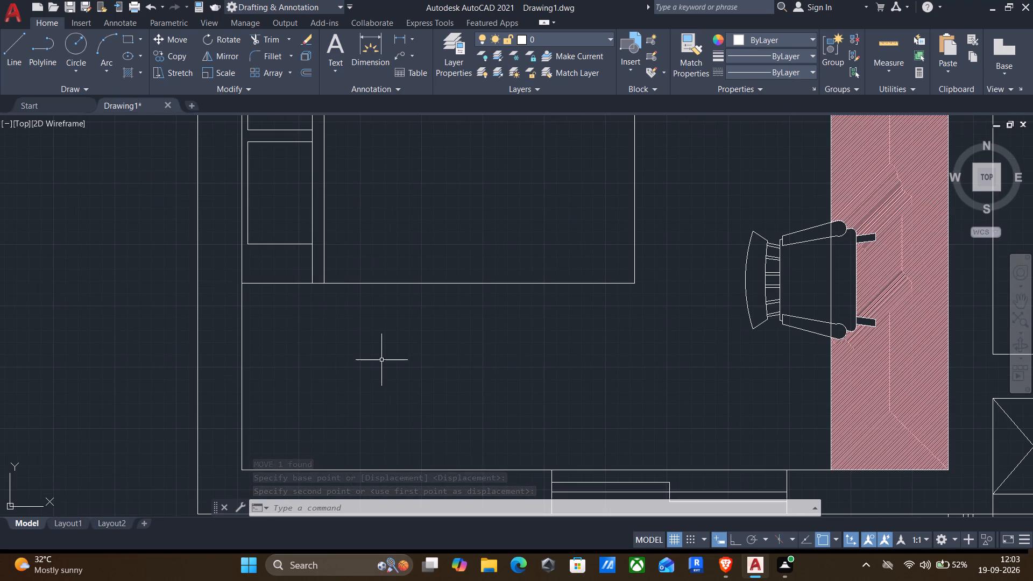
scroll(450, 190, "down", 2)
scroll(530, 282, "up", 1)
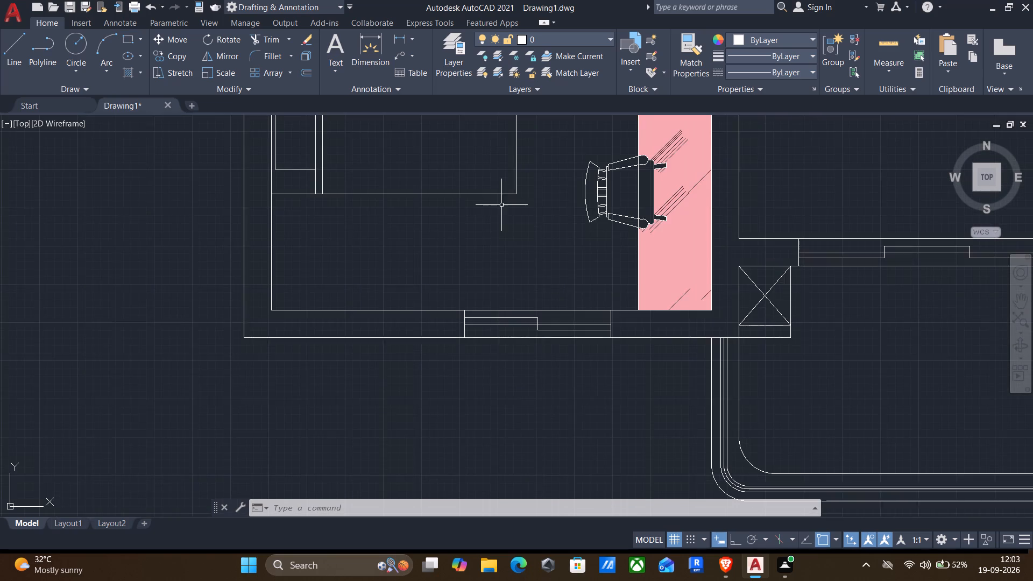
middle_click_drag(508, 216, 619, 297)
scroll(593, 267, "down", 1)
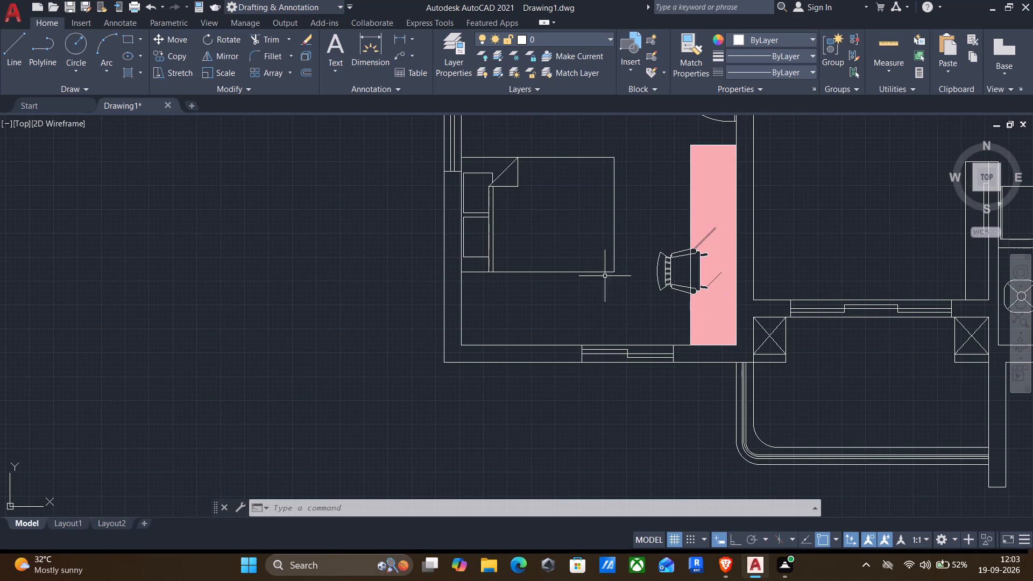
middle_click_drag(552, 242, 632, 299)
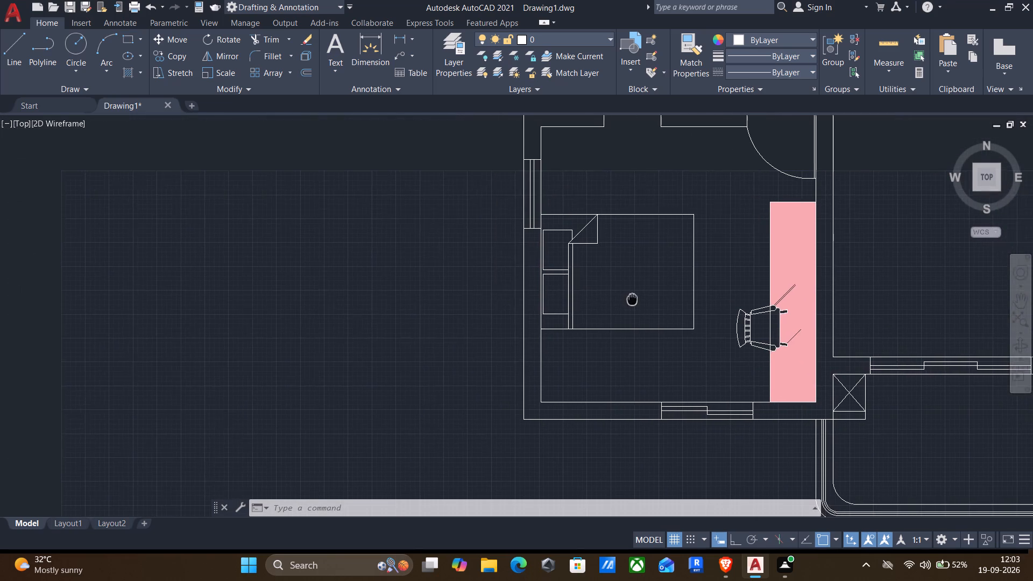
middle_click_drag(632, 299, 650, 306)
scroll(651, 306, "up", 1)
middle_click_drag(558, 386, 597, 273)
key("r")
key("e")
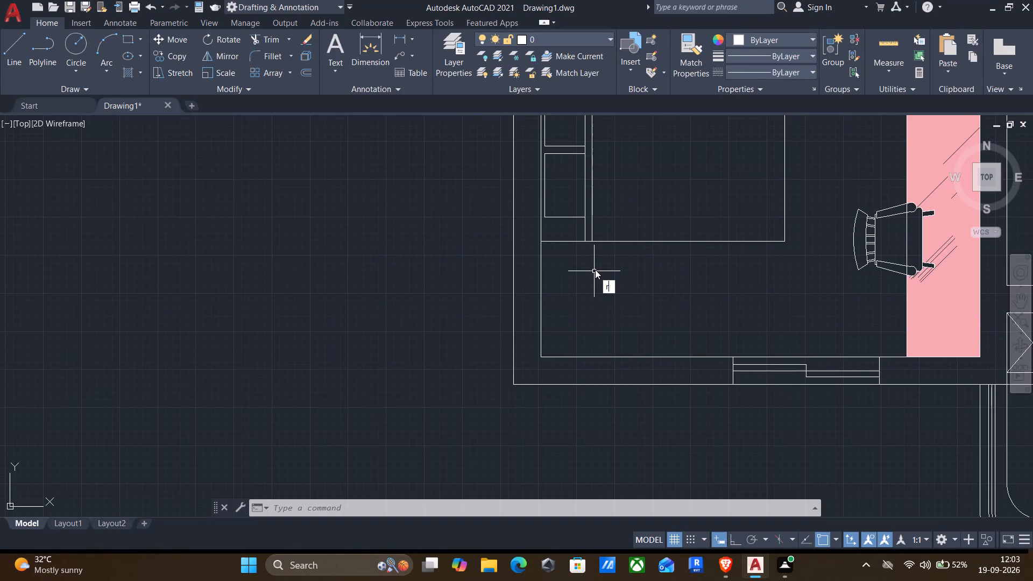
key("c")
key("Return")
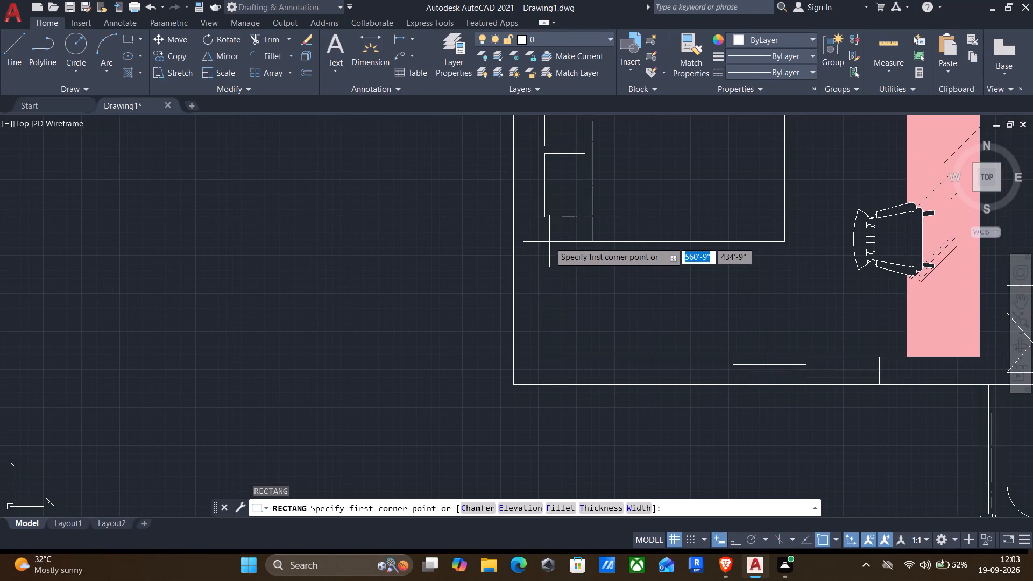
left_click(544, 239)
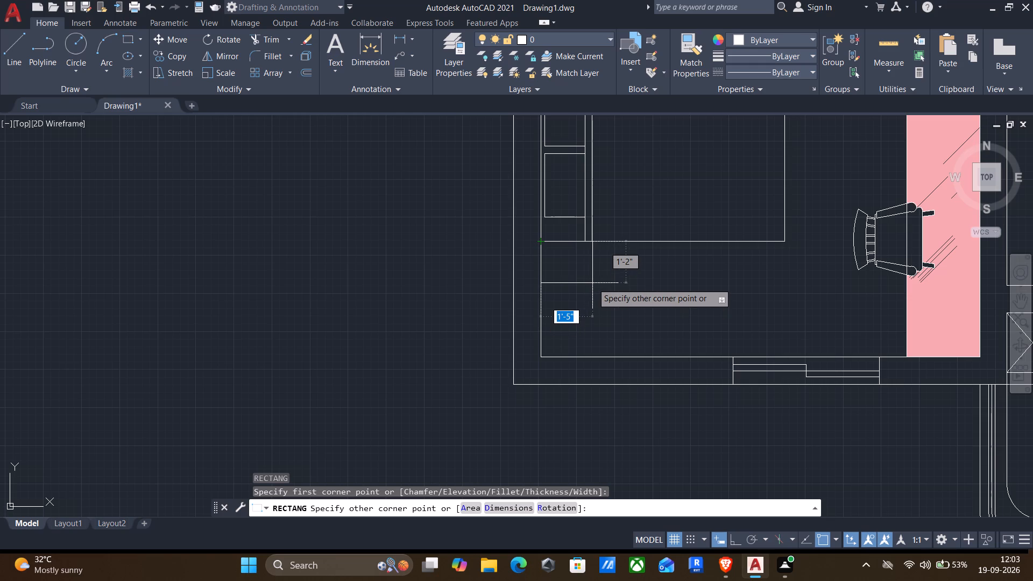
left_click(591, 285)
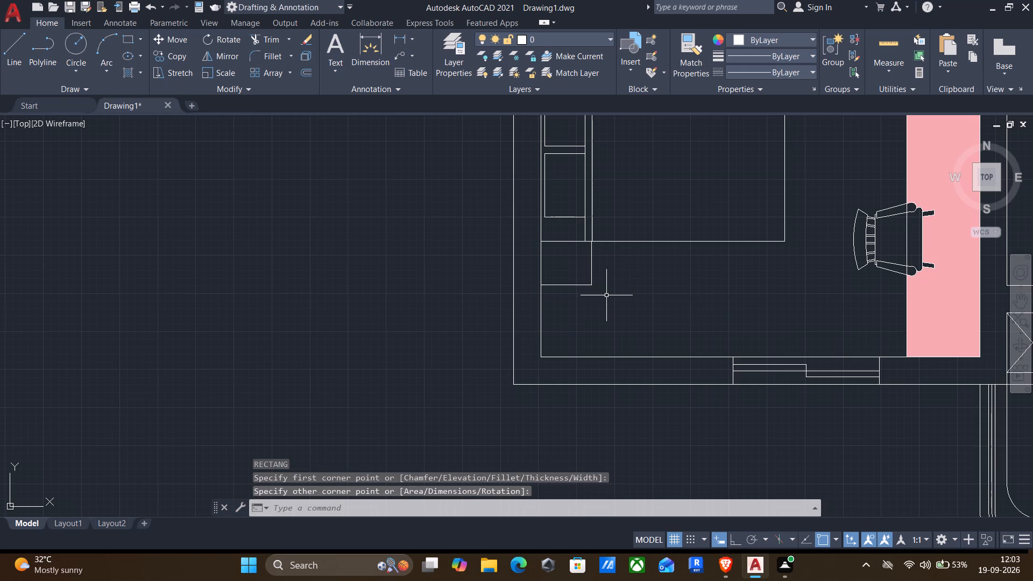
Copy the southwest room's bedside table to the bed's north side, against the west wall.
left_click(606, 295)
left_click(572, 275)
key("c")
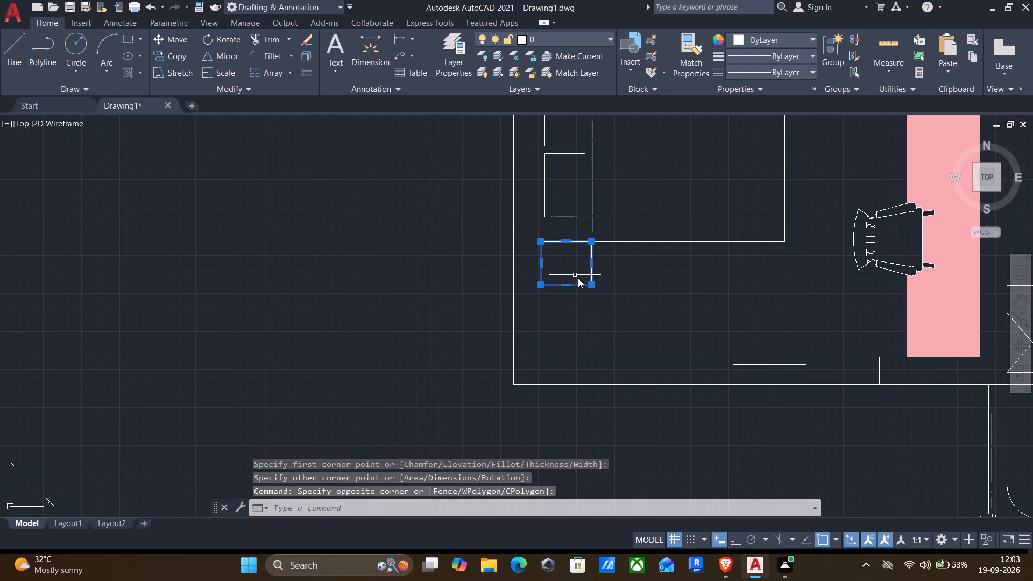
key("o")
key("Return")
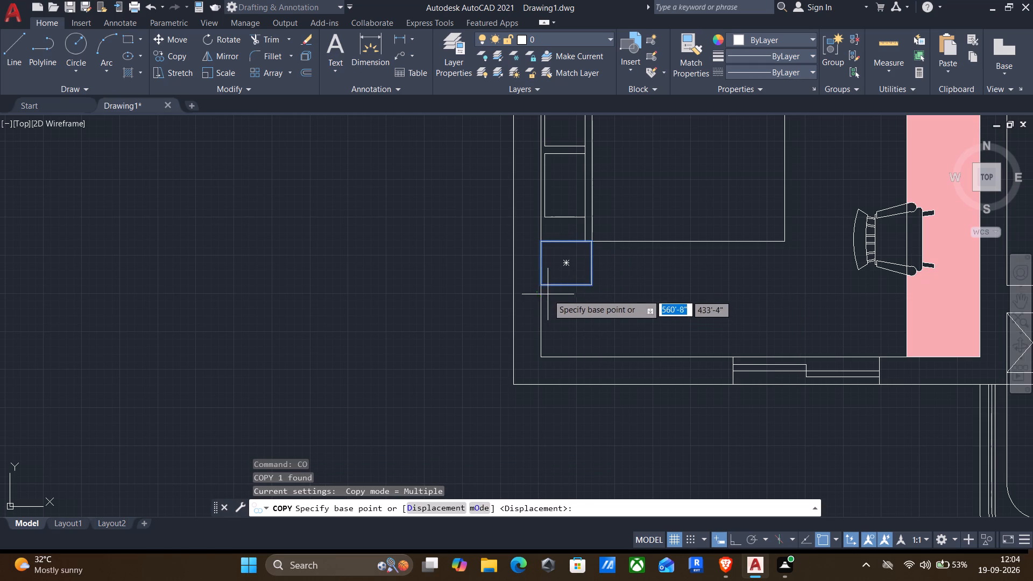
left_click(541, 286)
middle_click_drag(551, 247, 605, 413)
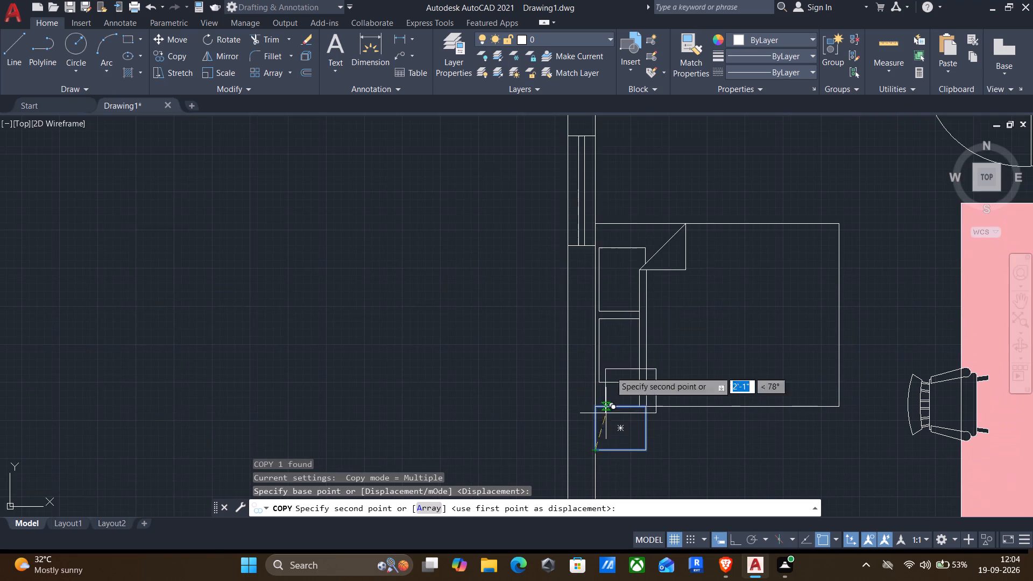
key("F8")
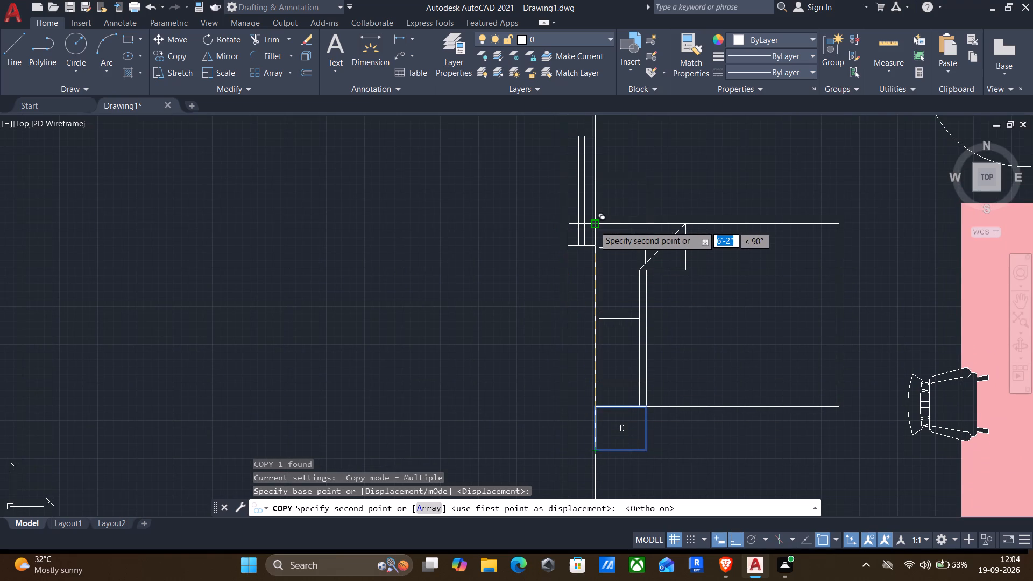
left_click(597, 224)
Place a copy of the bedside table in the northwest room, against the west wall on the bed's south side.
middle_click_drag(597, 246, 605, 356)
scroll(605, 356, "up", 1)
scroll(593, 259, "down", 1)
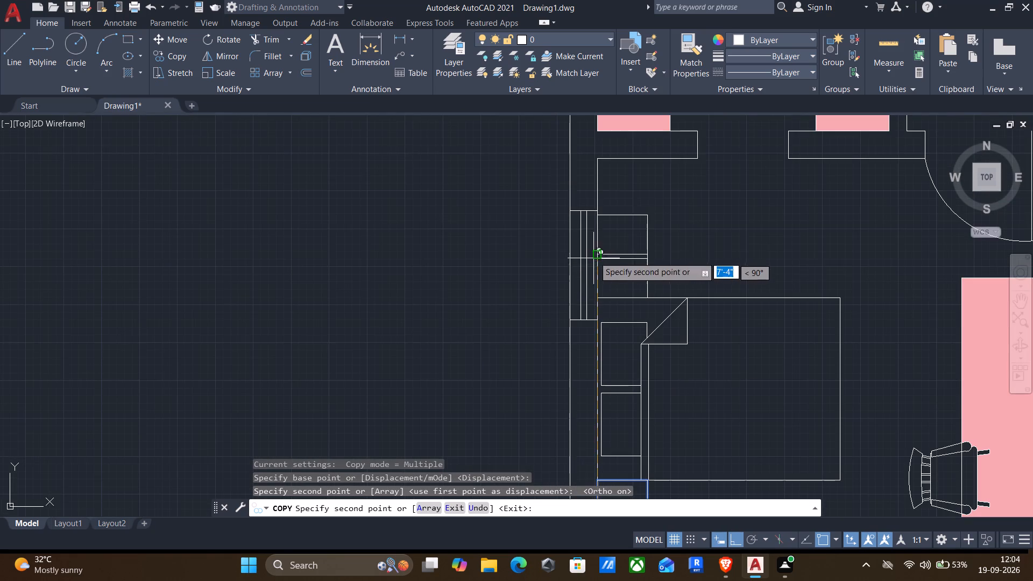
middle_click_drag(596, 198, 613, 416)
middle_click_drag(590, 246, 592, 377)
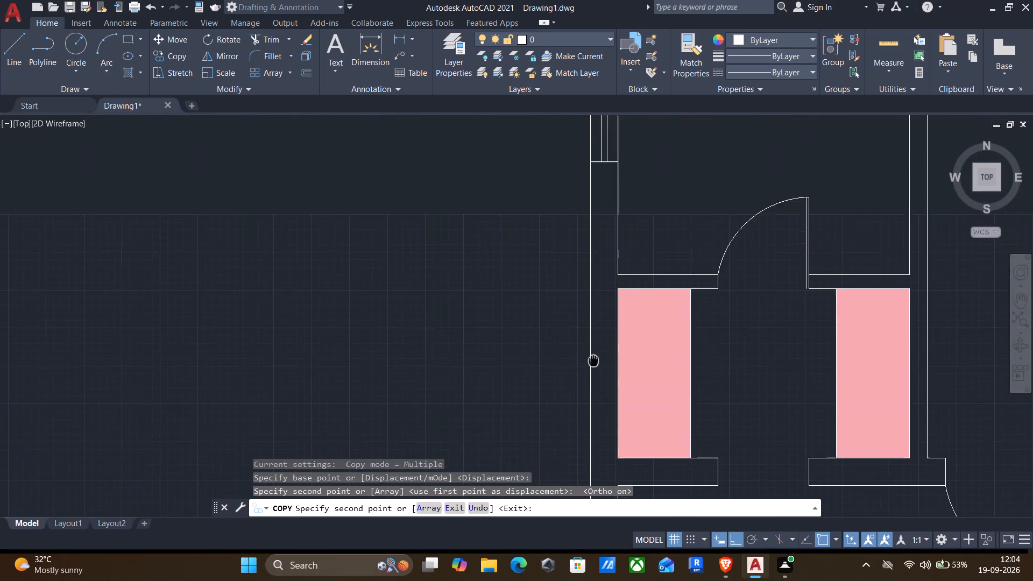
middle_click_drag(592, 377, 600, 438)
scroll(631, 272, "down", 3)
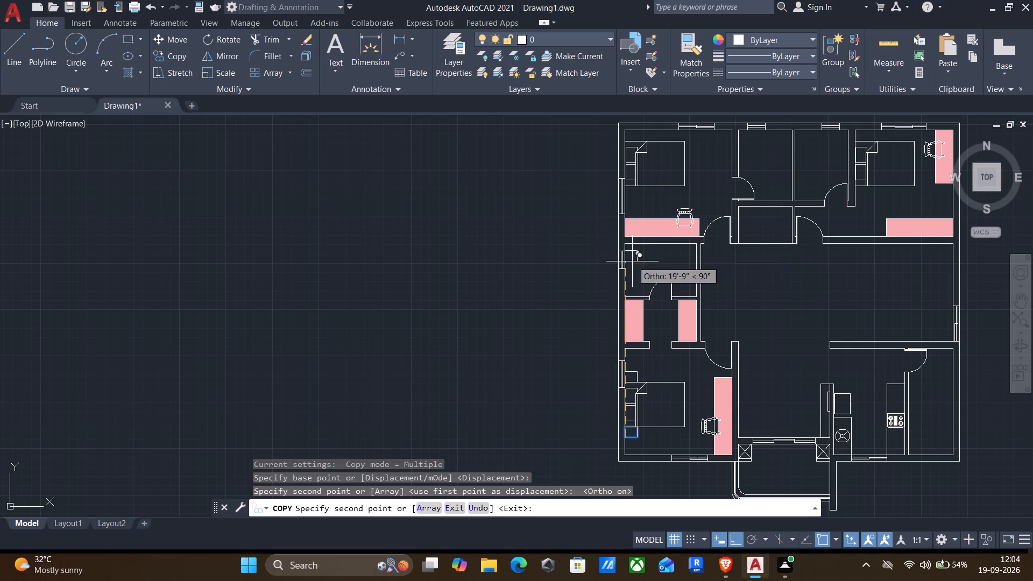
scroll(639, 200, "up", 4)
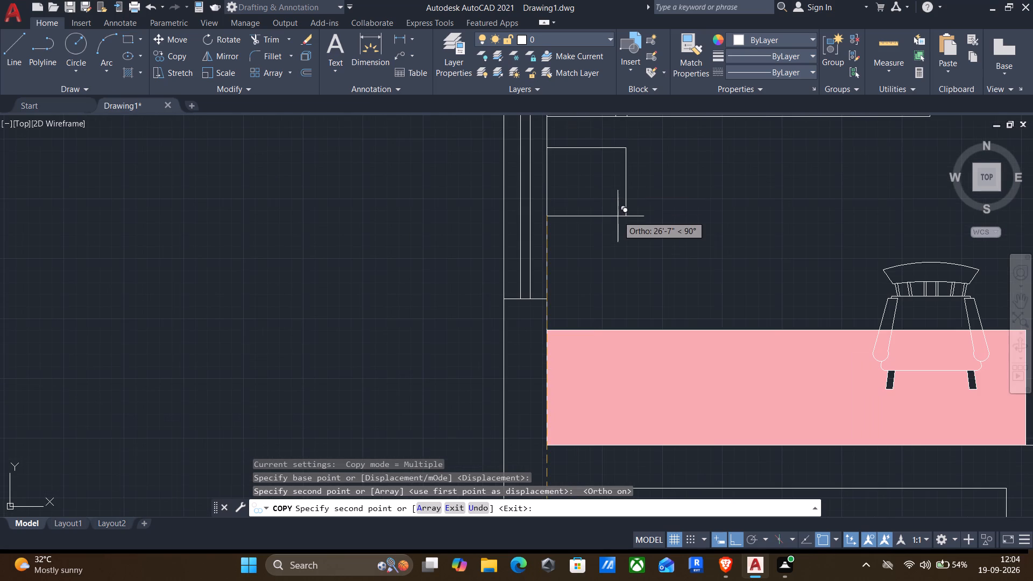
middle_click_drag(614, 210, 626, 321)
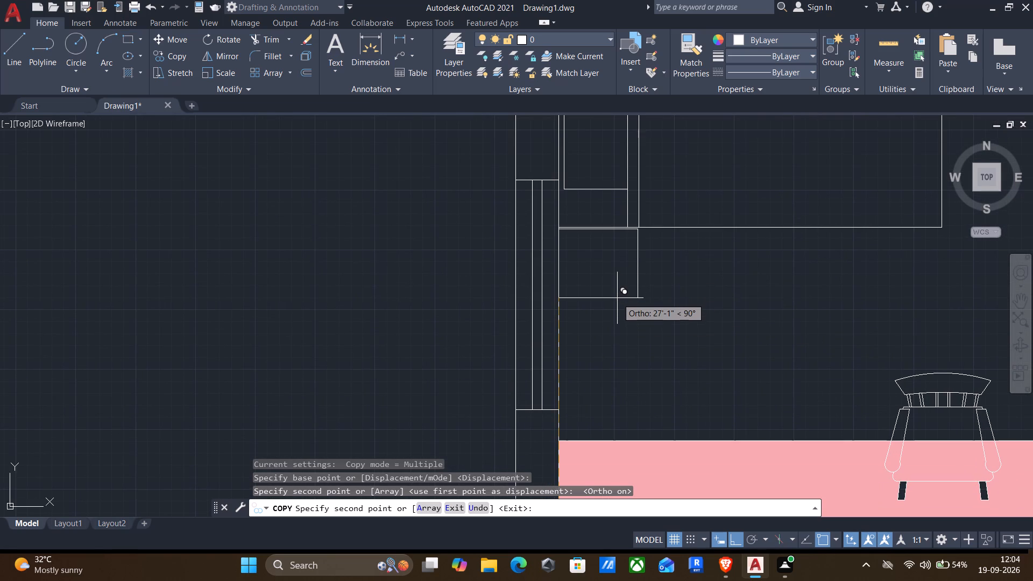
scroll(617, 296, "up", 2)
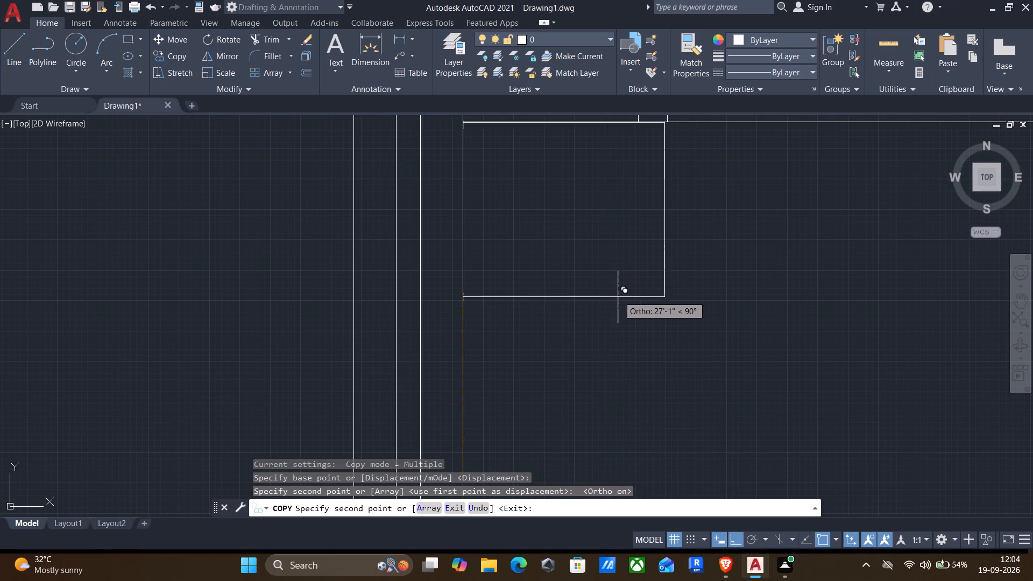
left_click(617, 296)
Place another bedside table copy on the north side of the northwest room's bed, against the west wall.
scroll(616, 296, "down", 2)
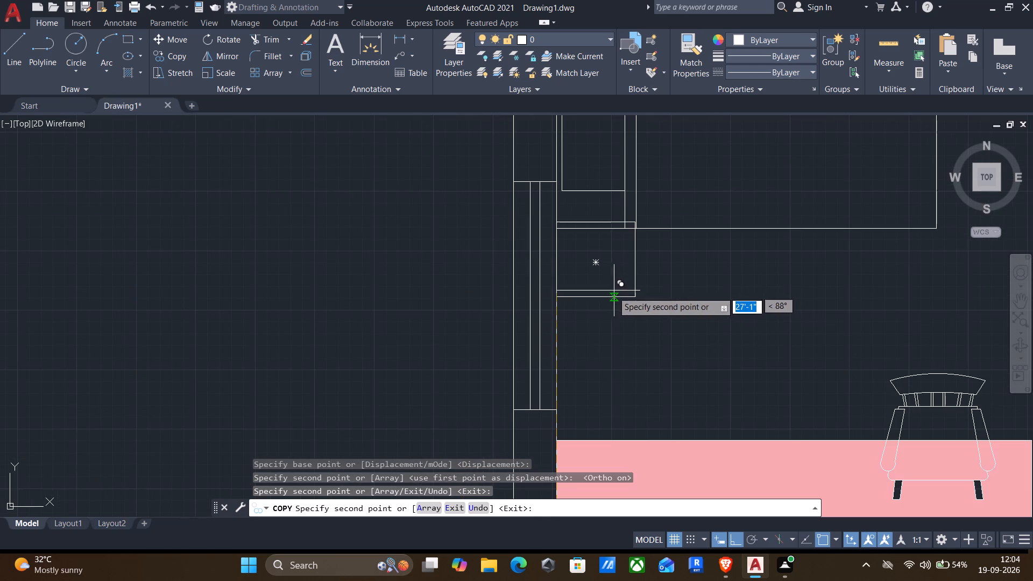
scroll(605, 358, "up", 1)
scroll(616, 330, "down", 2)
middle_click_drag(587, 256, 609, 370)
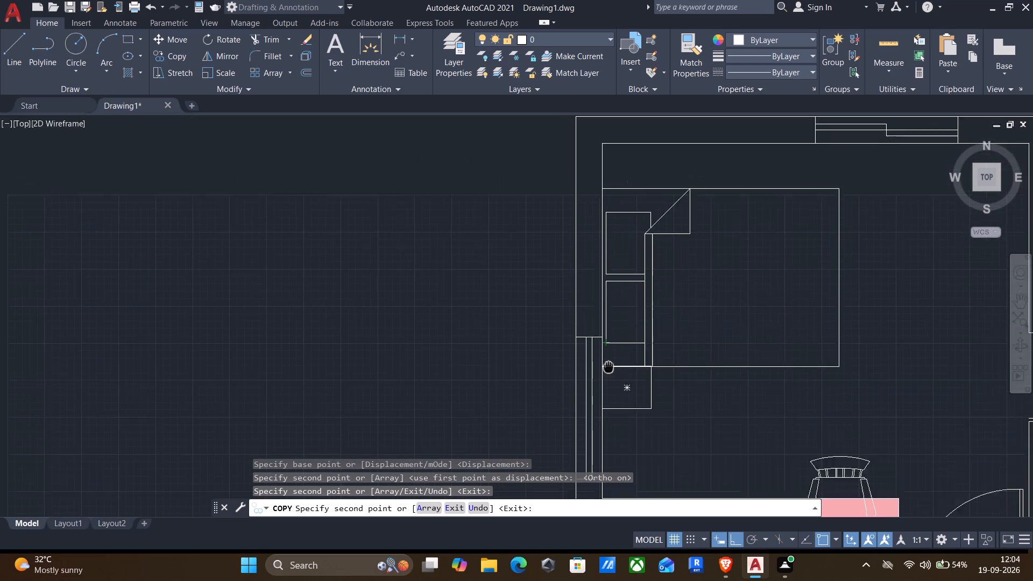
middle_click_drag(609, 370, 609, 412)
left_click(603, 241)
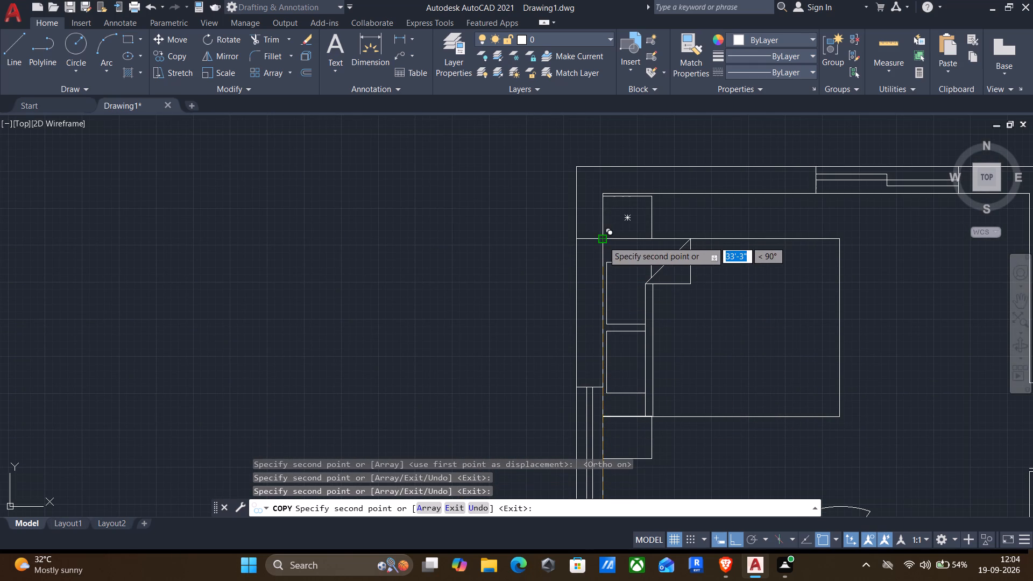
Place a bedside table copy in the northeast room, against its west wall on the bed's south side.
scroll(668, 260, "down", 2)
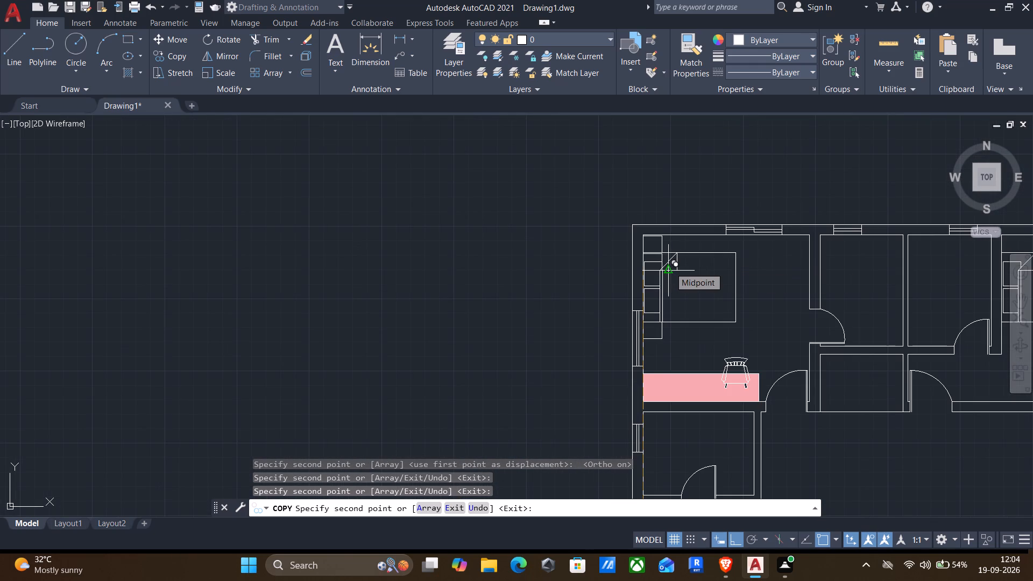
key("F8")
scroll(725, 283, "down", 2)
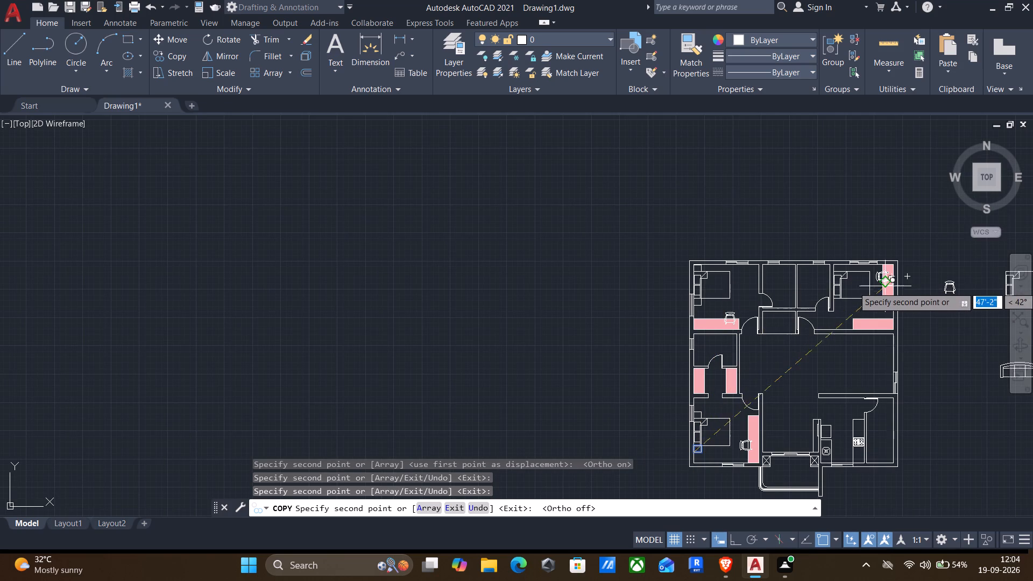
scroll(860, 296, "up", 3)
scroll(813, 303, "up", 3)
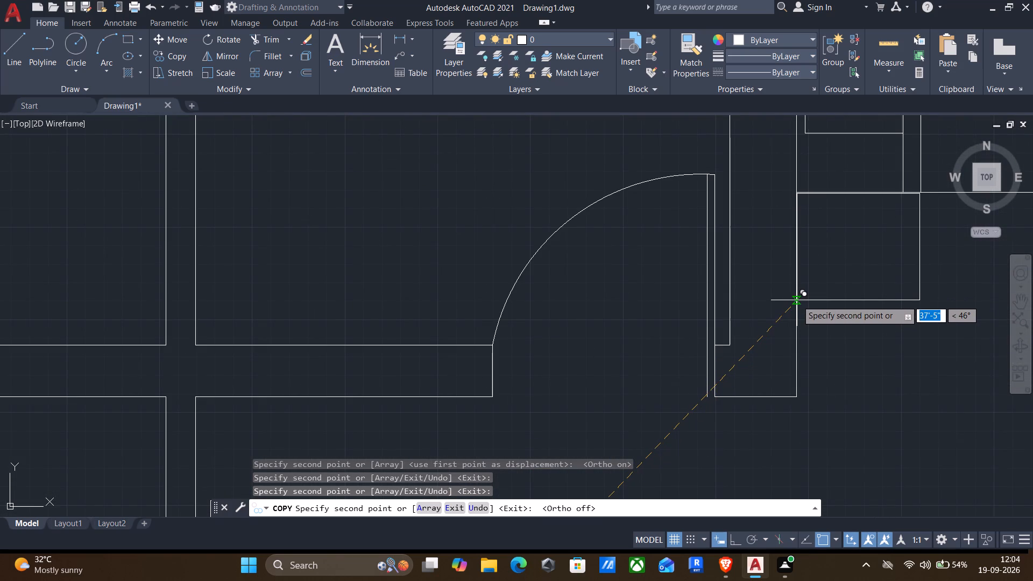
scroll(797, 300, "up", 3)
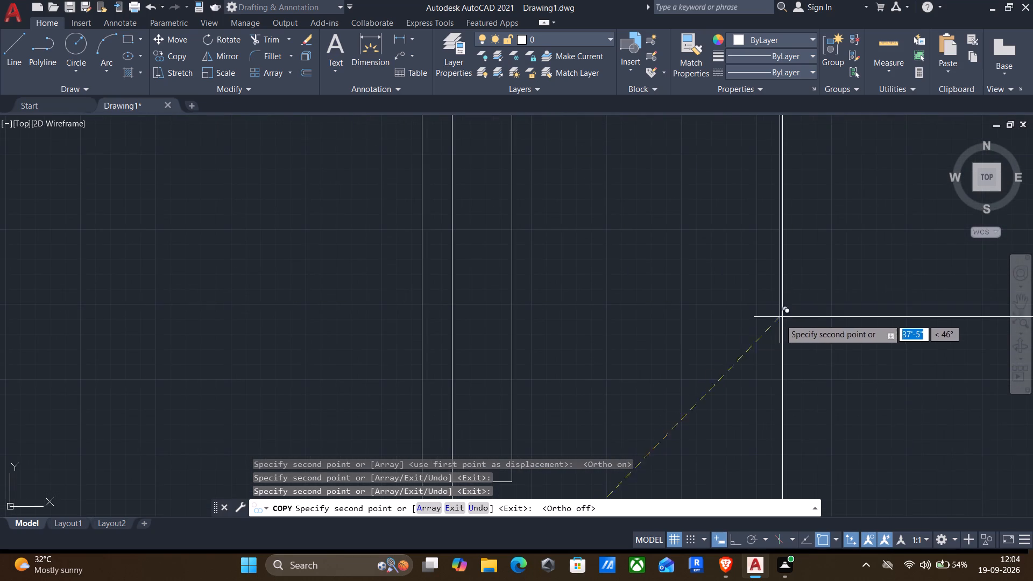
middle_click_drag(780, 321, 755, 358)
scroll(754, 355, "down", 2)
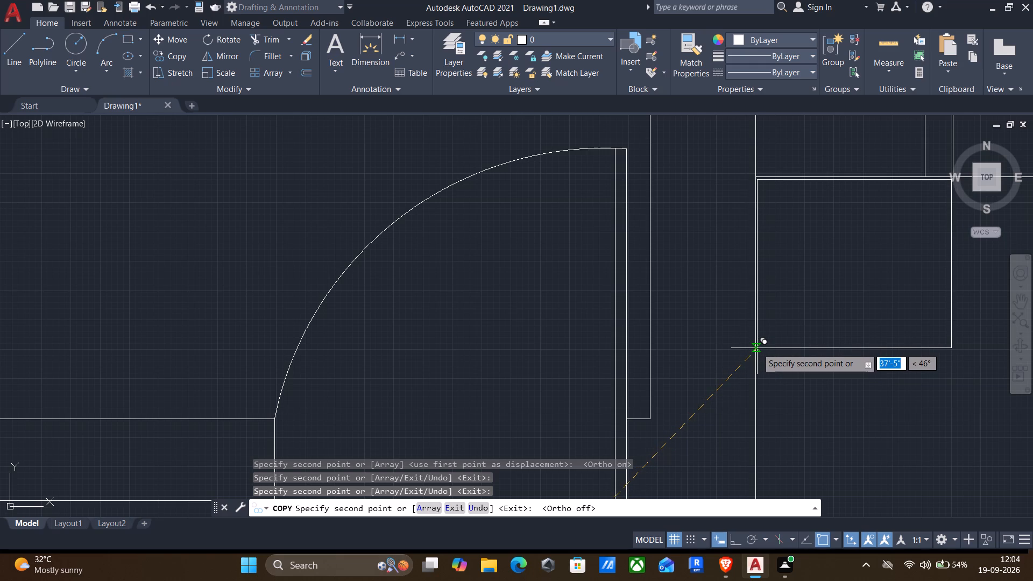
left_click(755, 344)
Place a last bedside table copy on the north side of the northeast room's bed and finish copying.
scroll(755, 344, "down", 2)
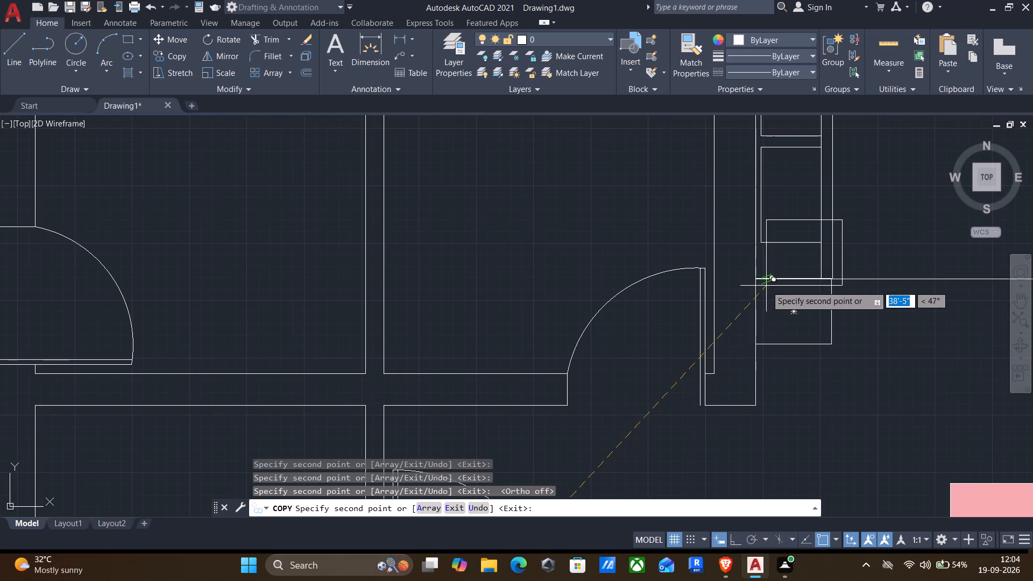
scroll(697, 386, "down", 1)
scroll(732, 274, "up", 1)
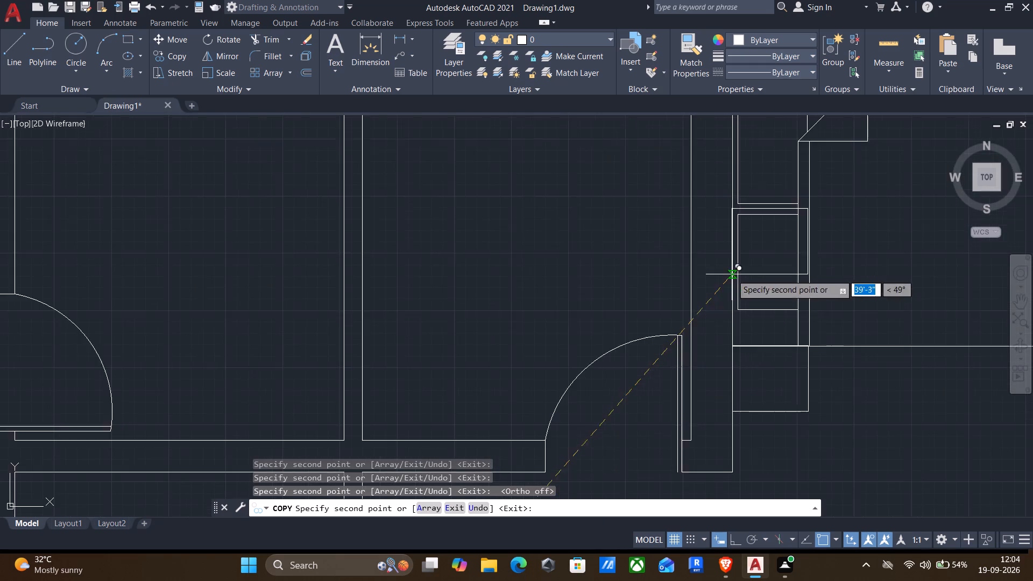
middle_click_drag(732, 274, 504, 518)
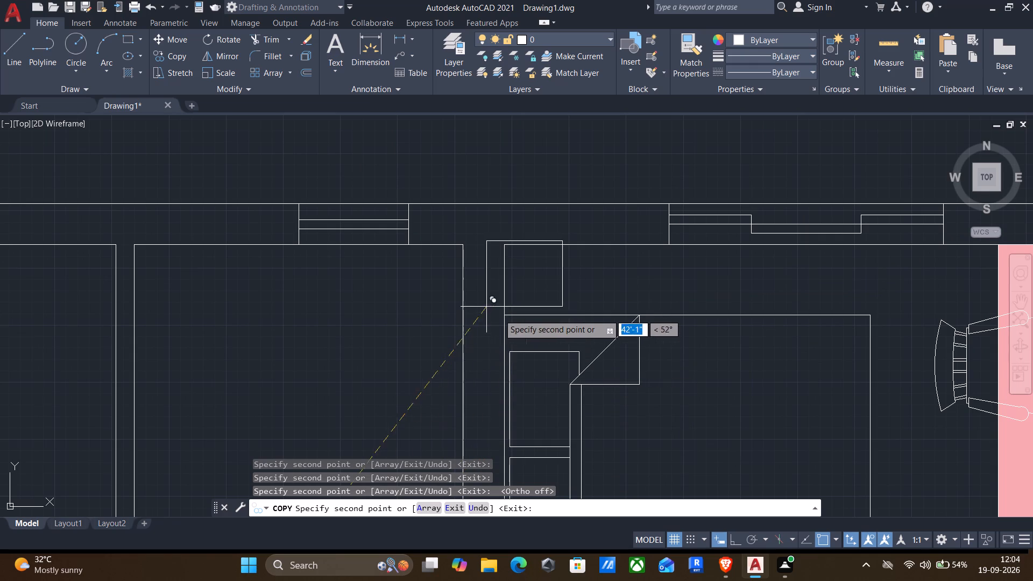
left_click(505, 317)
scroll(511, 323, "down", 2)
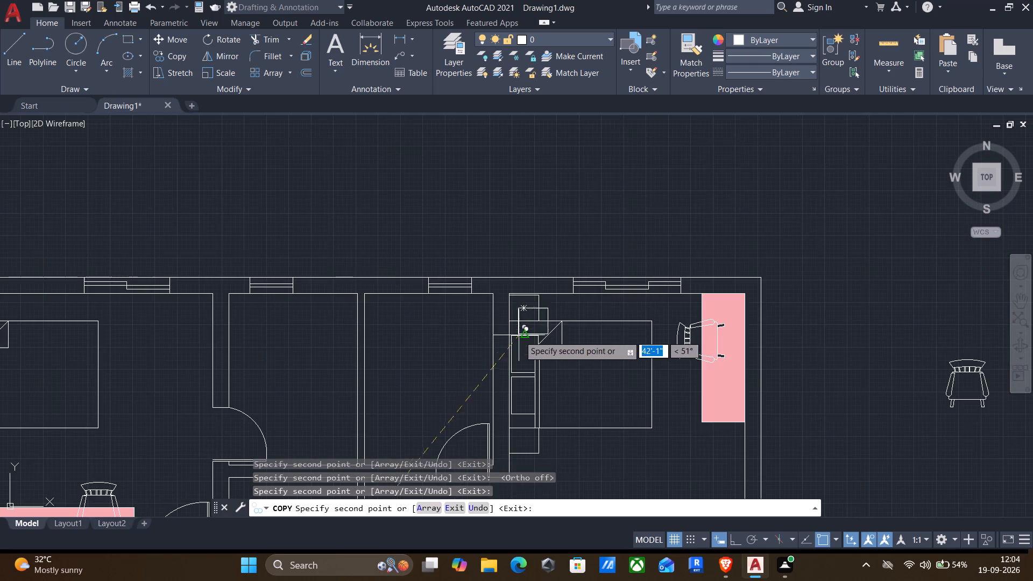
key("Escape")
Copy the round lamp symbol from outside the plan onto the northeast room's north bedside table, roughly centred.
scroll(650, 398, "down", 2)
scroll(862, 431, "up", 1)
left_click(862, 431)
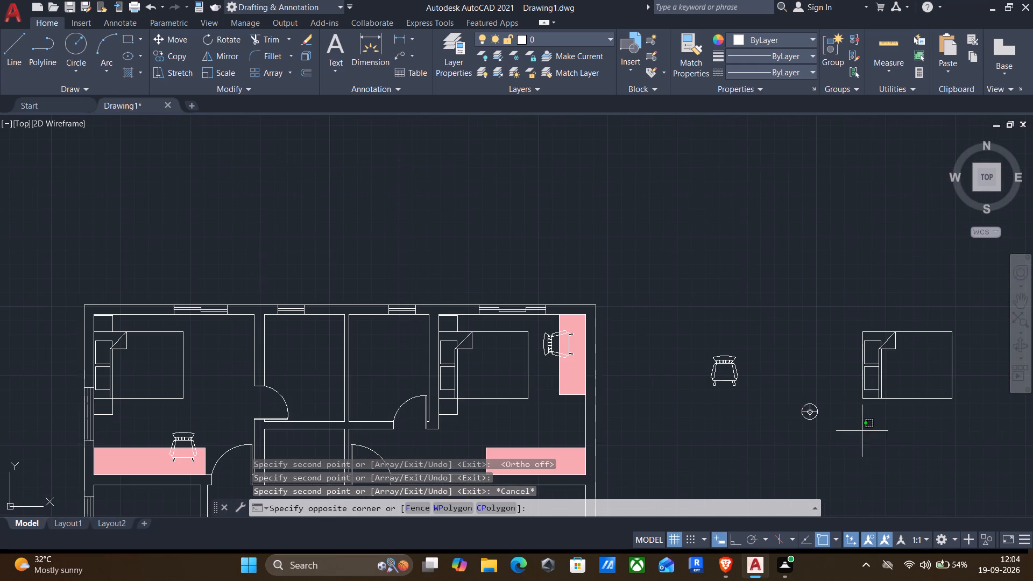
left_click(770, 396)
type("co")
key("Return")
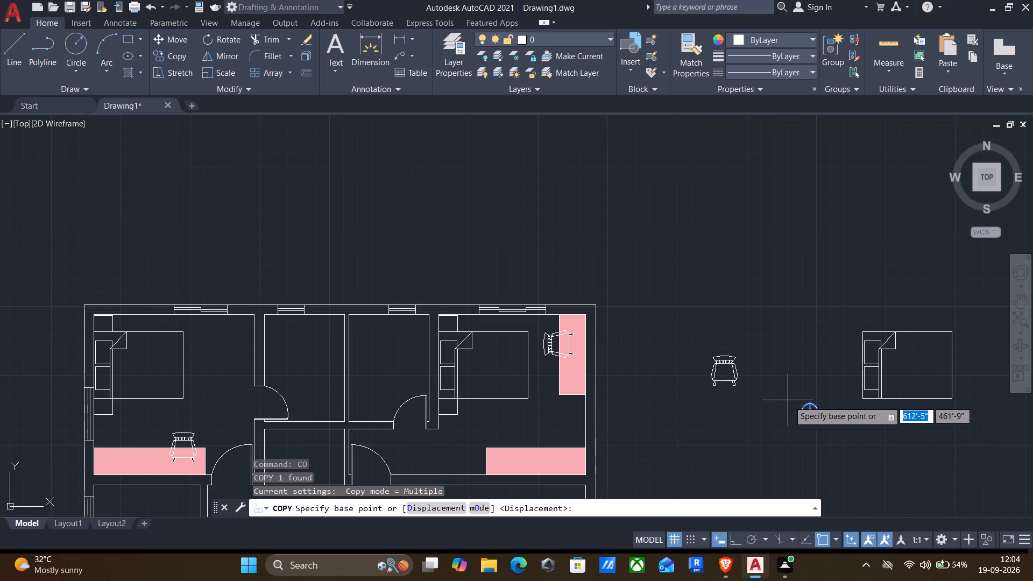
scroll(797, 404, "up", 3)
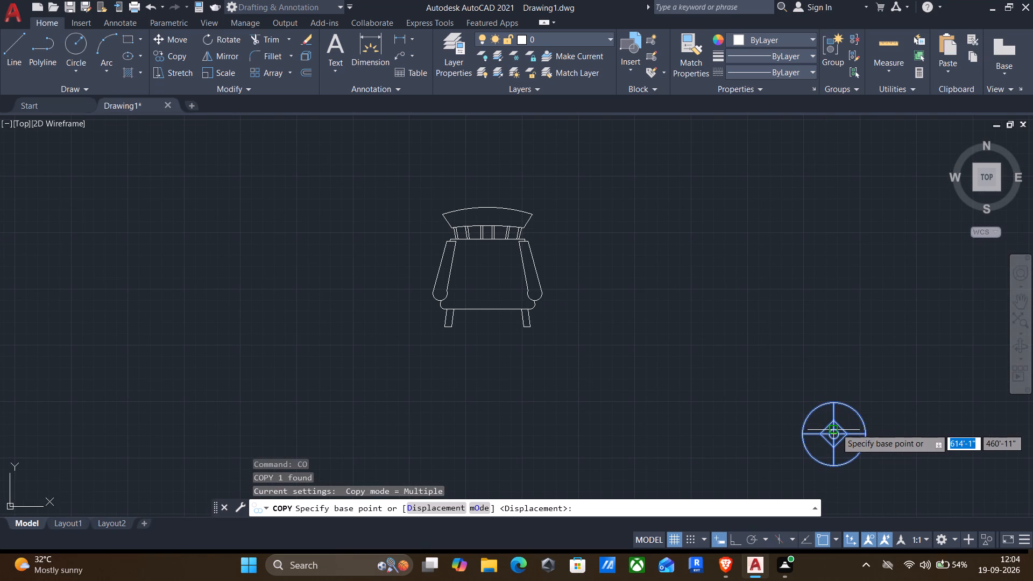
left_click(836, 428)
scroll(649, 415, "down", 3)
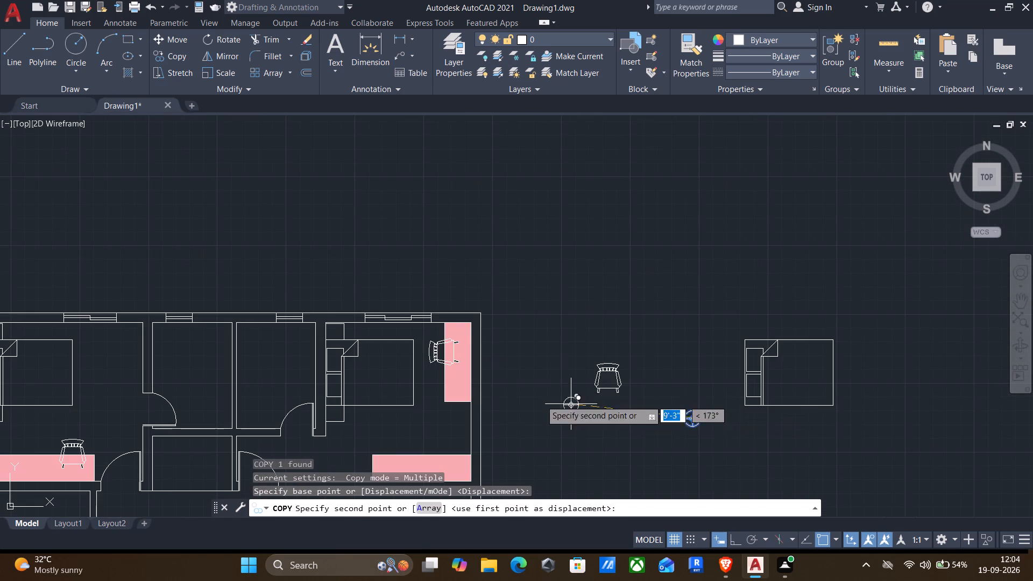
scroll(357, 336, "up", 3)
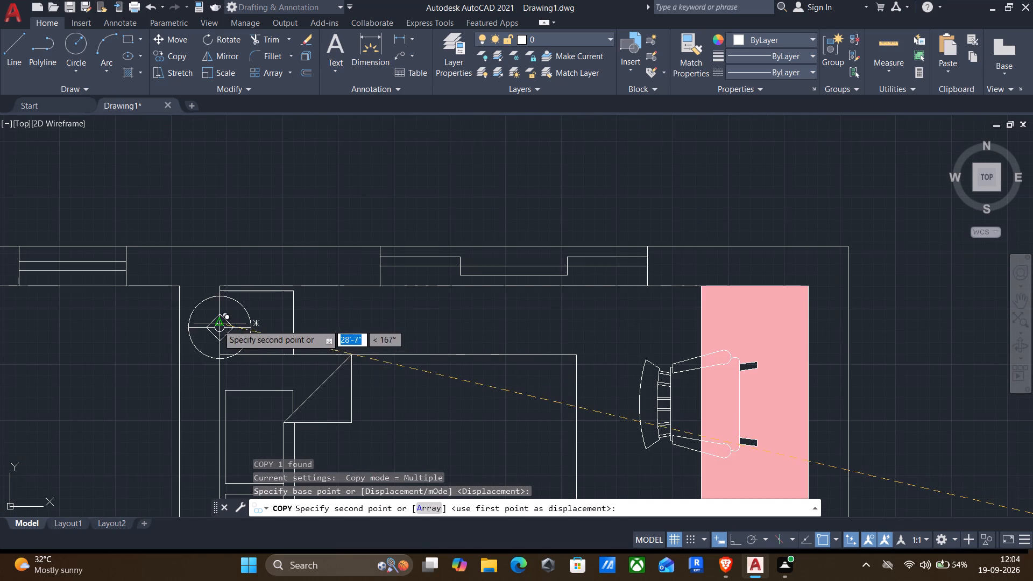
scroll(236, 323, "up", 2)
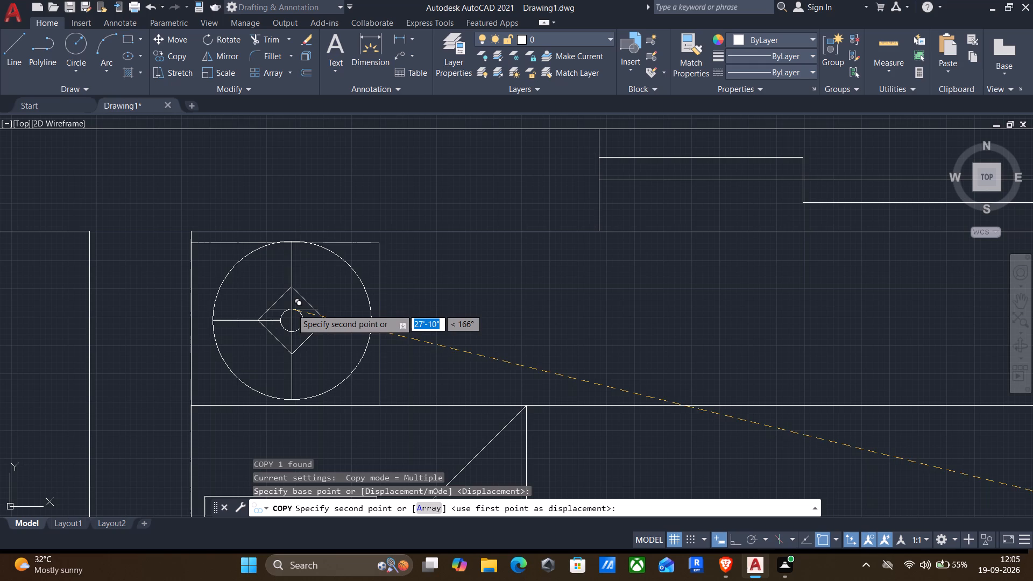
left_click(294, 315)
Place a lamp copy at the centre of the northeast room's south bedside table.
scroll(296, 331, "down", 3)
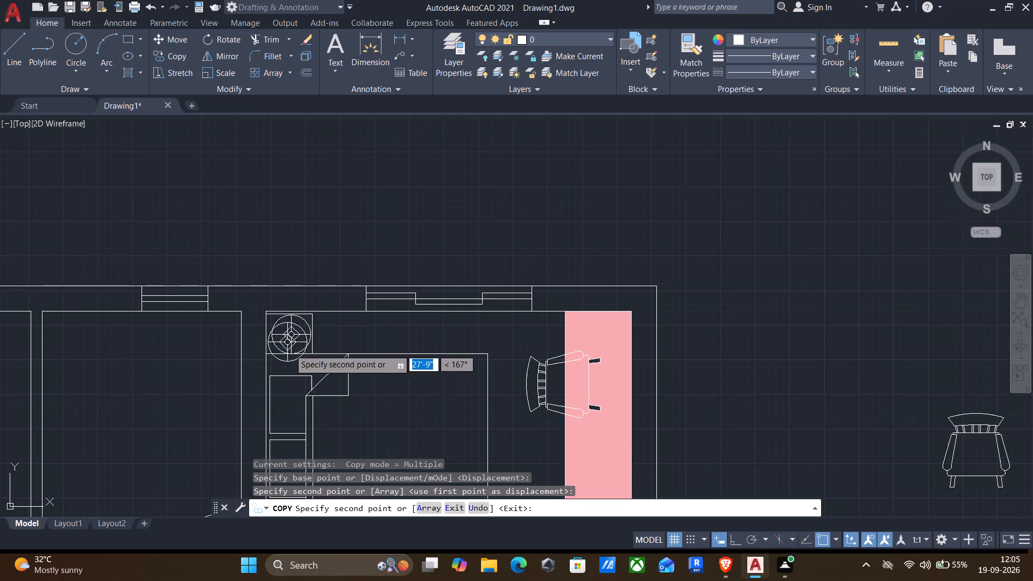
middle_click_drag(287, 384, 385, 200)
scroll(378, 329, "up", 1)
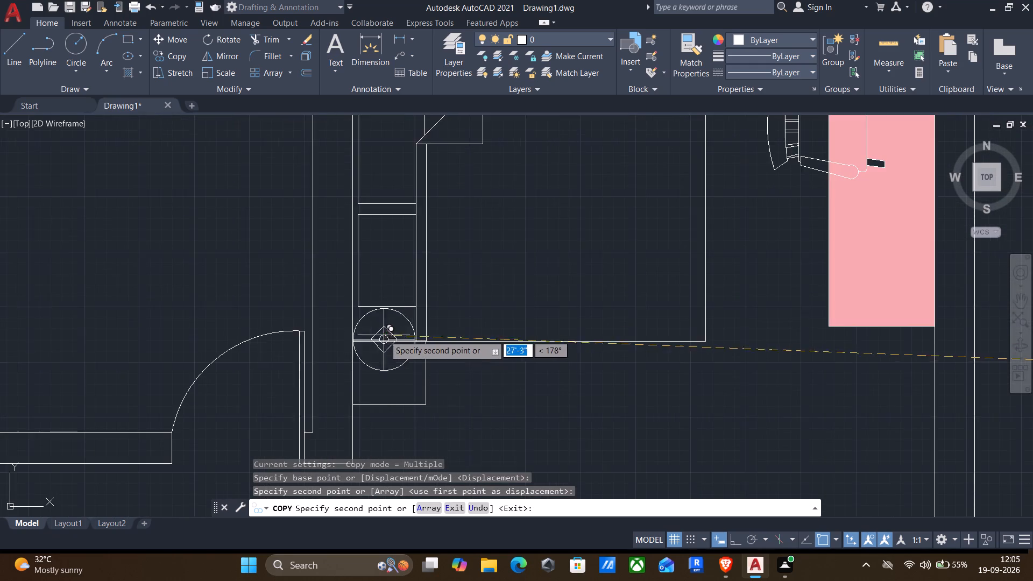
scroll(397, 357, "up", 1)
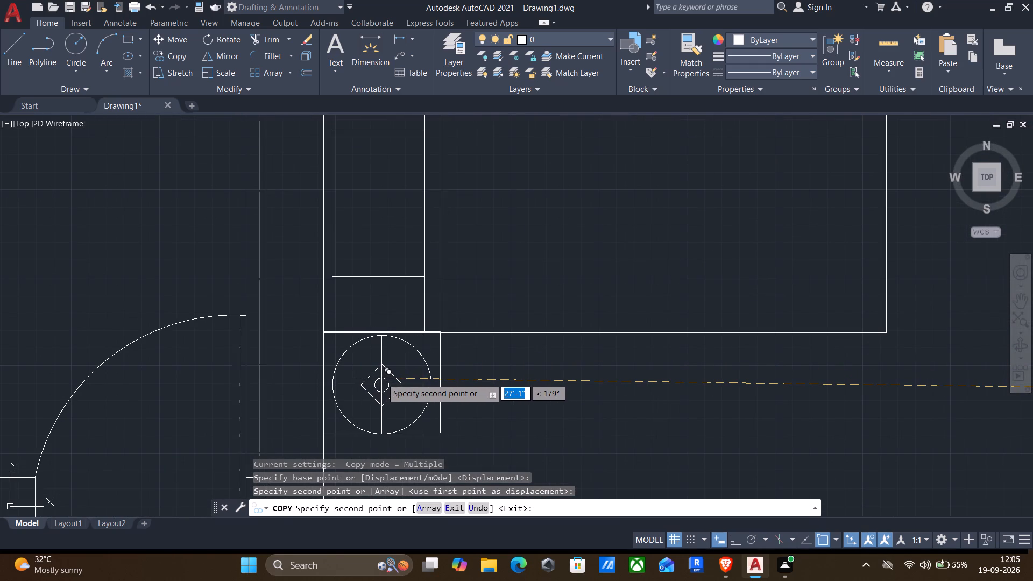
left_click(383, 378)
Place a lamp copy at the centre of the northwest room's south bedside table.
scroll(384, 377, "down", 1)
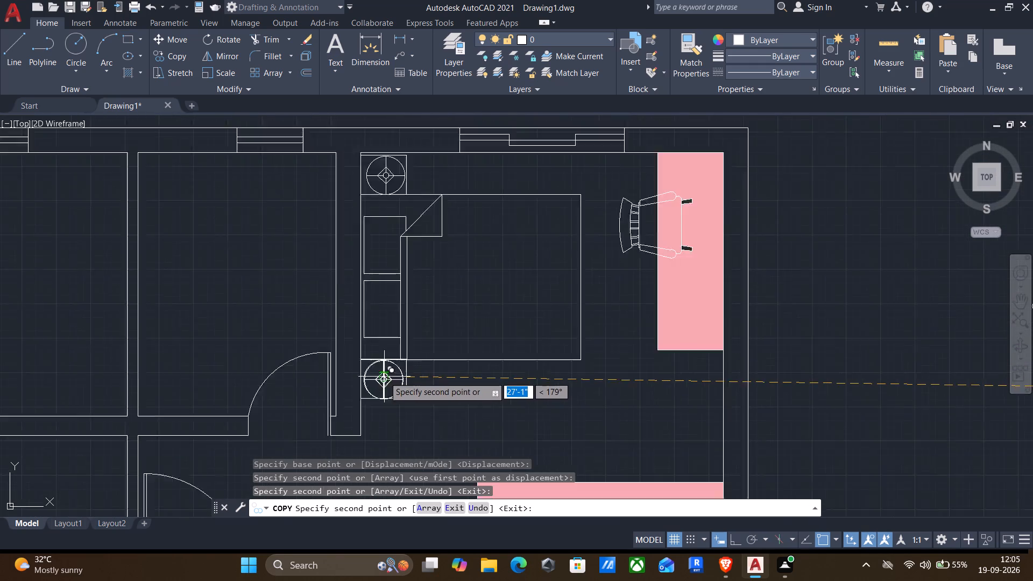
scroll(384, 377, "down", 2)
scroll(94, 337, "up", 1)
middle_click_drag(94, 337, 651, 248)
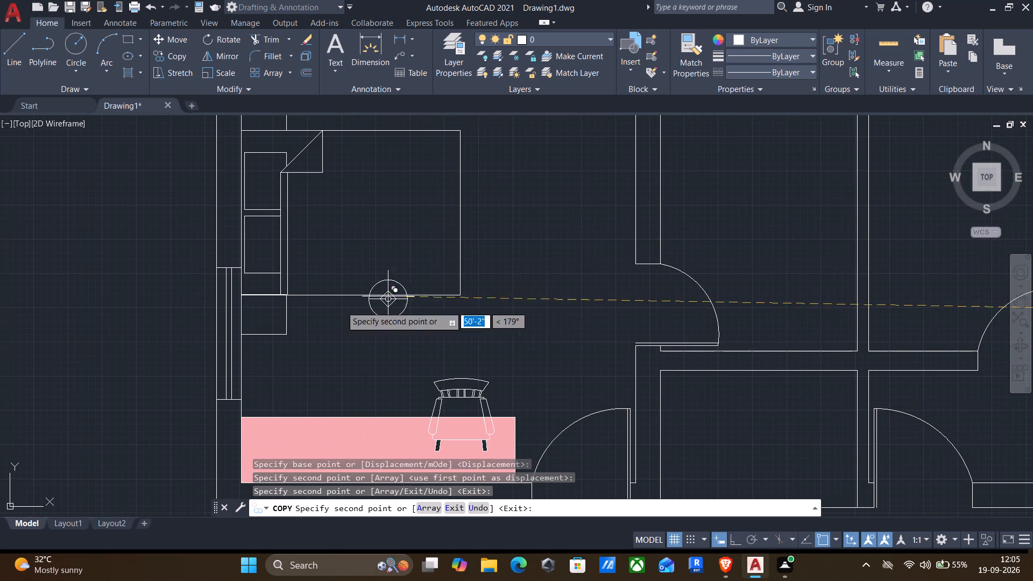
scroll(287, 311, "up", 2)
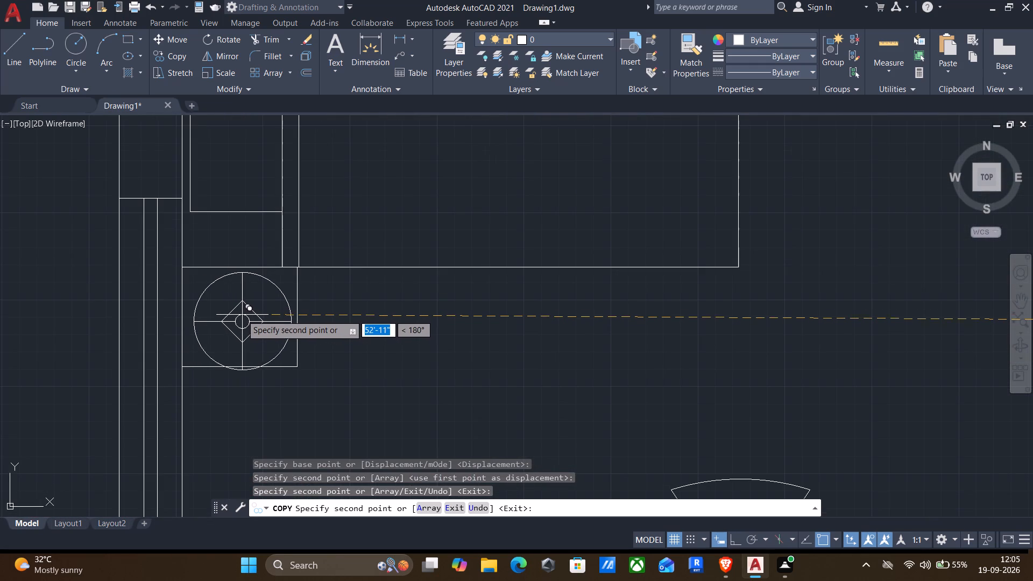
left_click(240, 311)
scroll(256, 313, "down", 3)
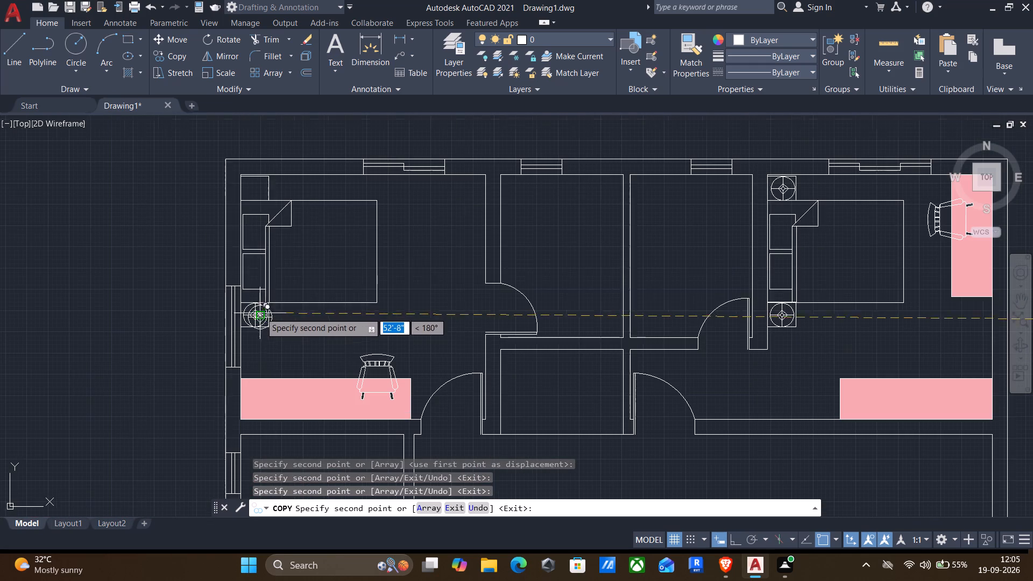
Place a lamp copy at the centre of the northwest room's north bedside table.
scroll(258, 193, "up", 2)
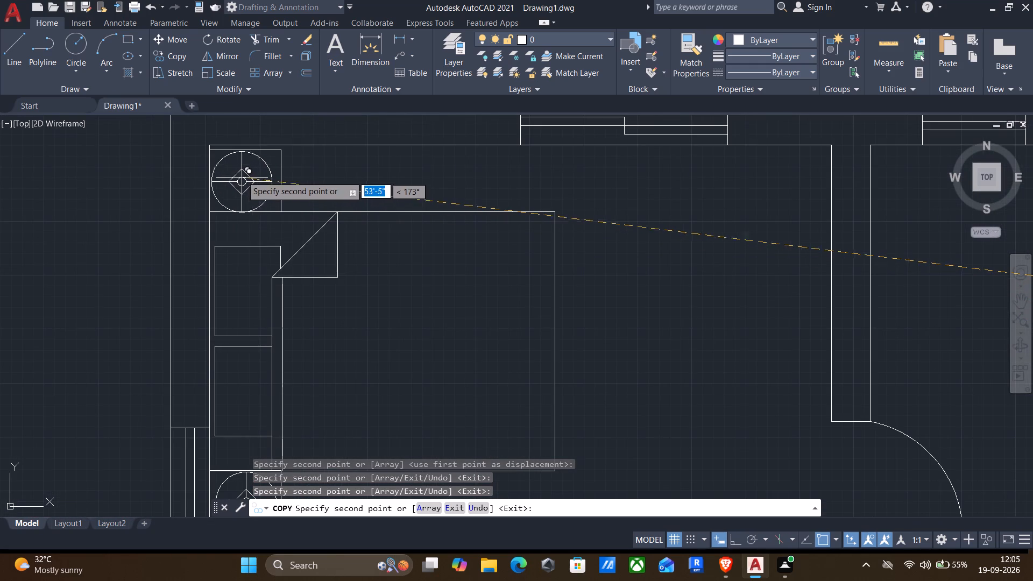
left_click(244, 178)
Place a lamp copy at the centre of the southwest room's north bedside table.
scroll(256, 214, "down", 4)
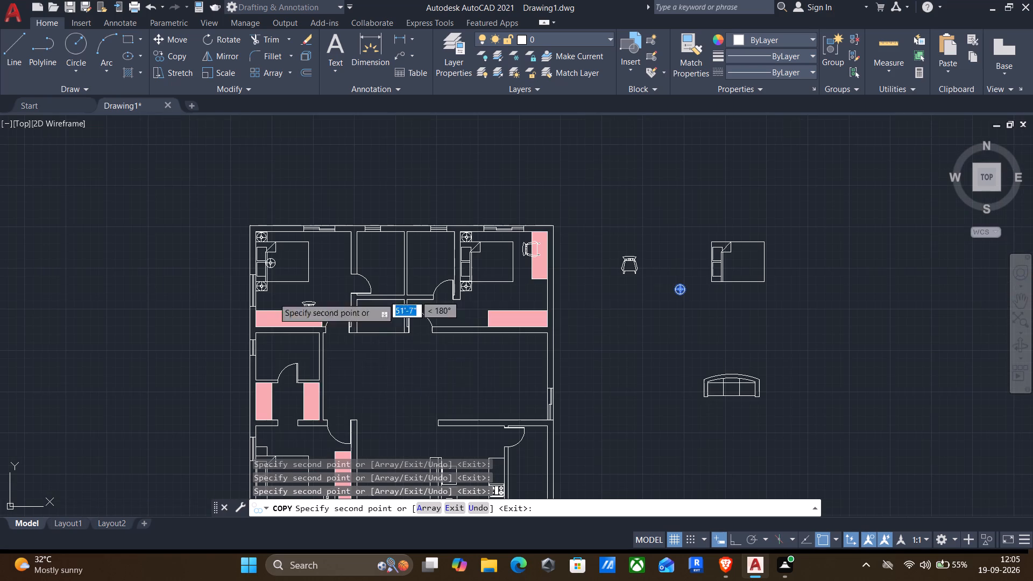
scroll(413, 224, "up", 1)
middle_click(281, 343)
middle_click_drag(281, 343, 393, 203)
scroll(209, 387, "up", 3)
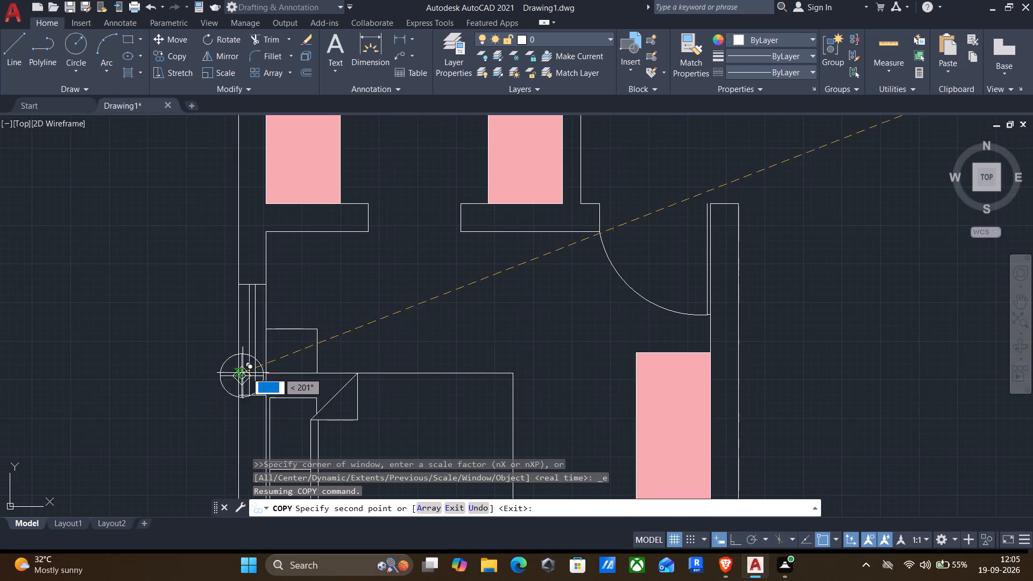
scroll(308, 356, "up", 2)
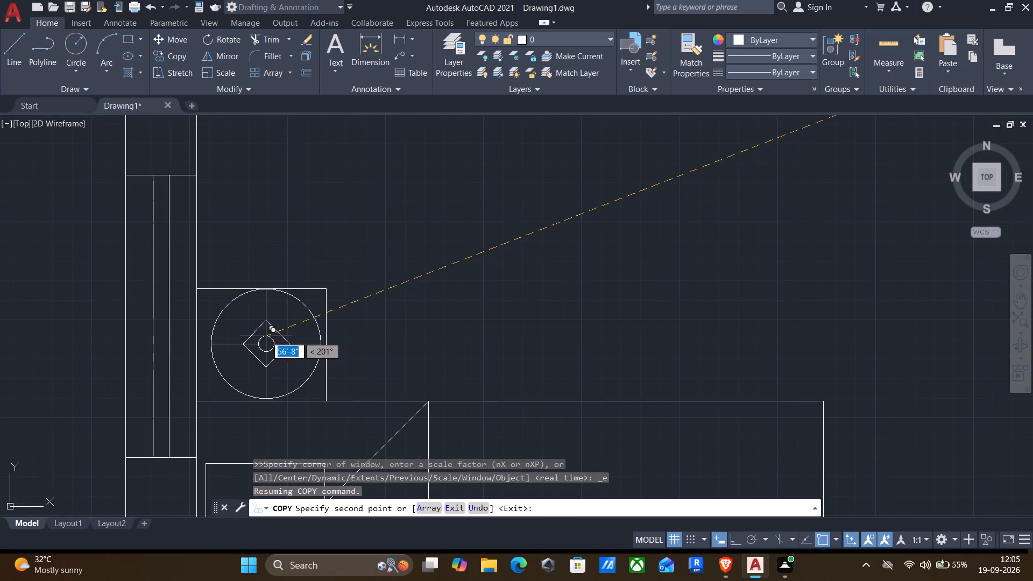
left_click(266, 336)
Place a last lamp copy on the southwest room's south bedside table and finish copying.
scroll(271, 349, "down", 2)
middle_click_drag(274, 406, 403, 164)
scroll(271, 407, "up", 1)
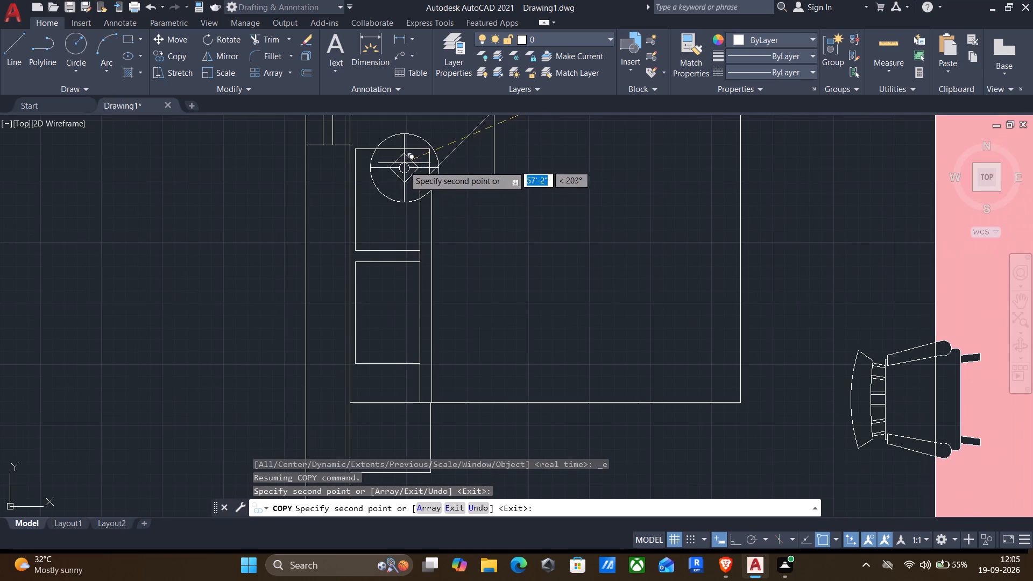
middle_click_drag(396, 423, 391, 300)
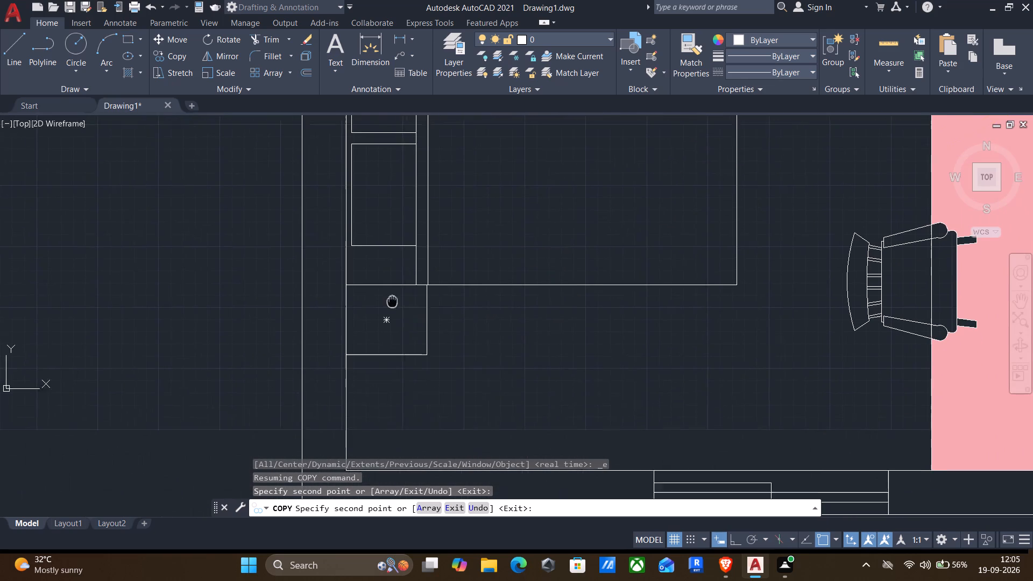
middle_click_drag(391, 300, 391, 296)
left_click(388, 306)
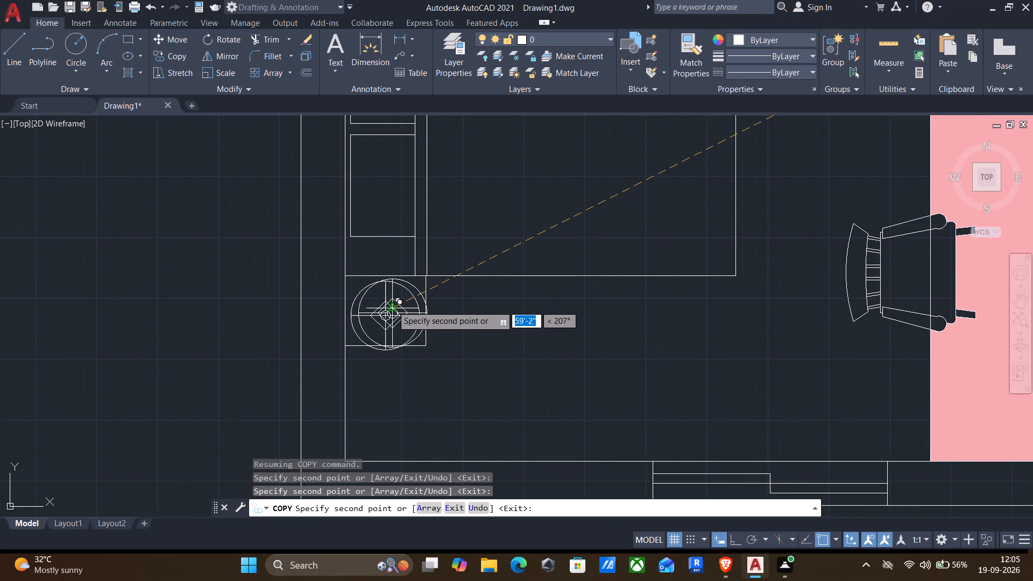
key("Escape")
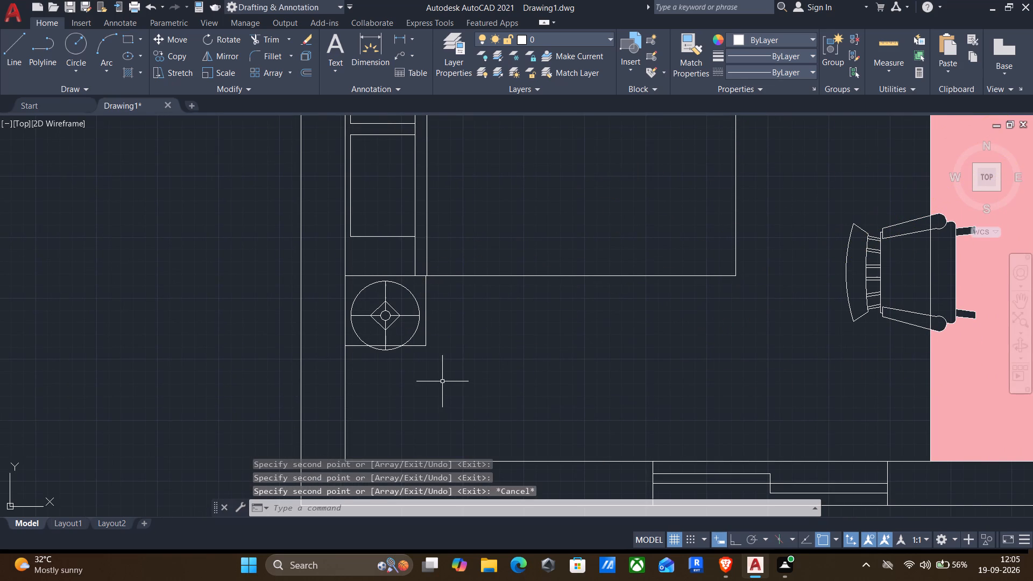
Move the lamp on the southwest room's south bedside table slightly so it sits centred within the tabletop.
left_click(385, 353)
left_click(381, 346)
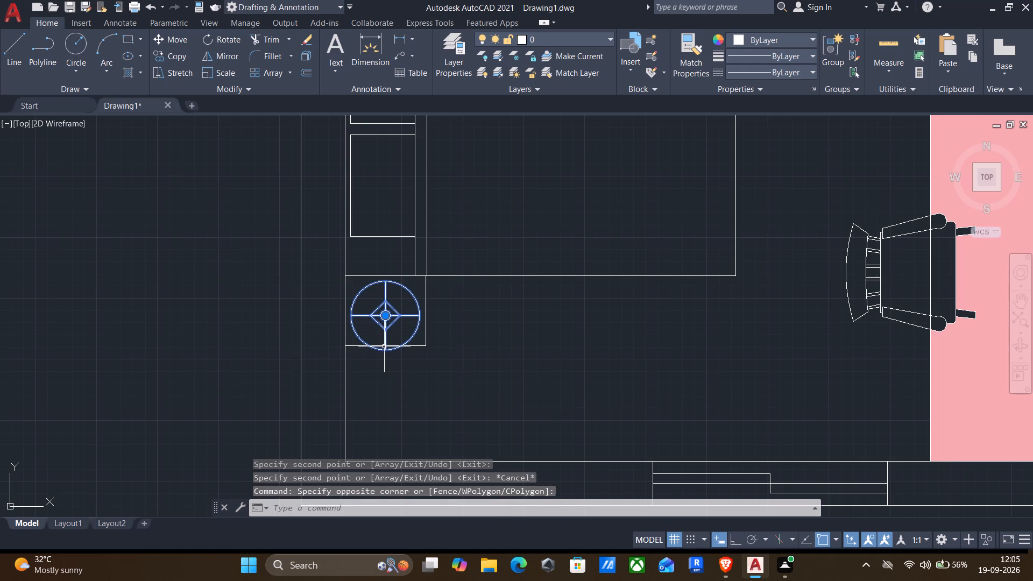
key("m")
key("Return")
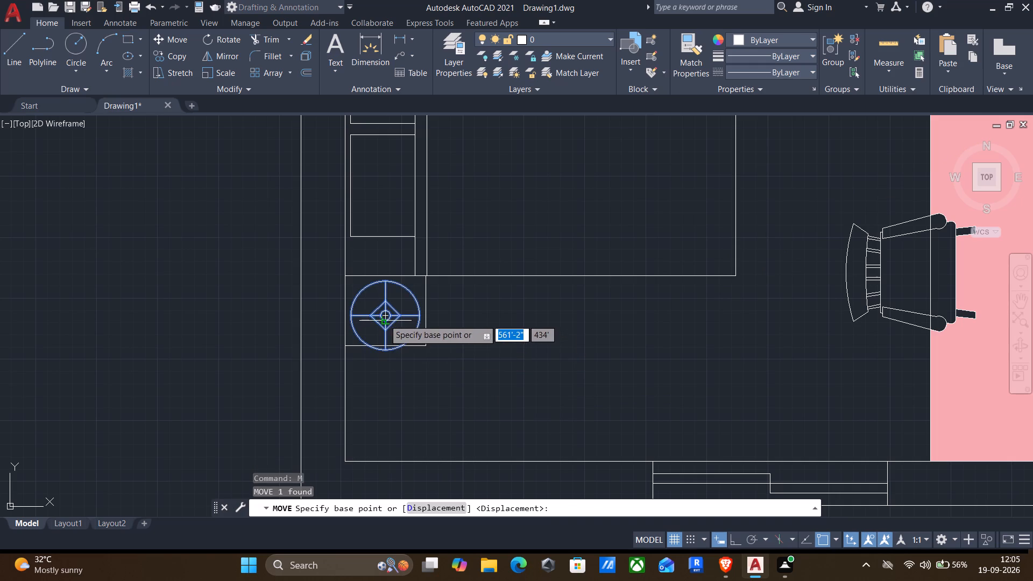
left_click(385, 320)
scroll(390, 328, "up", 2)
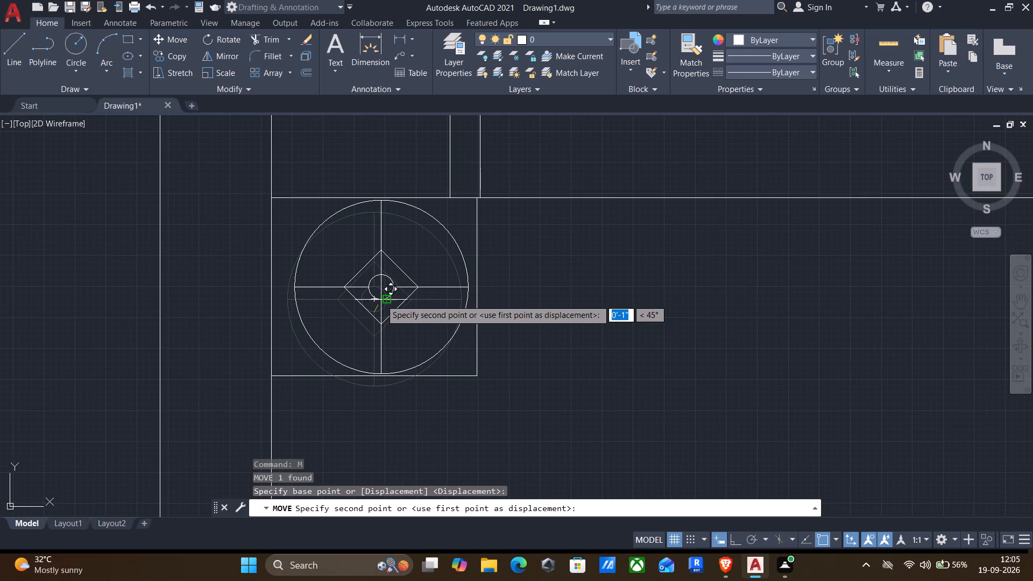
left_click(378, 300)
Insert the Dining Set - 36 x 72 in. block from DesignCenter into the empty space far east of the plan.
scroll(378, 304, "down", 5)
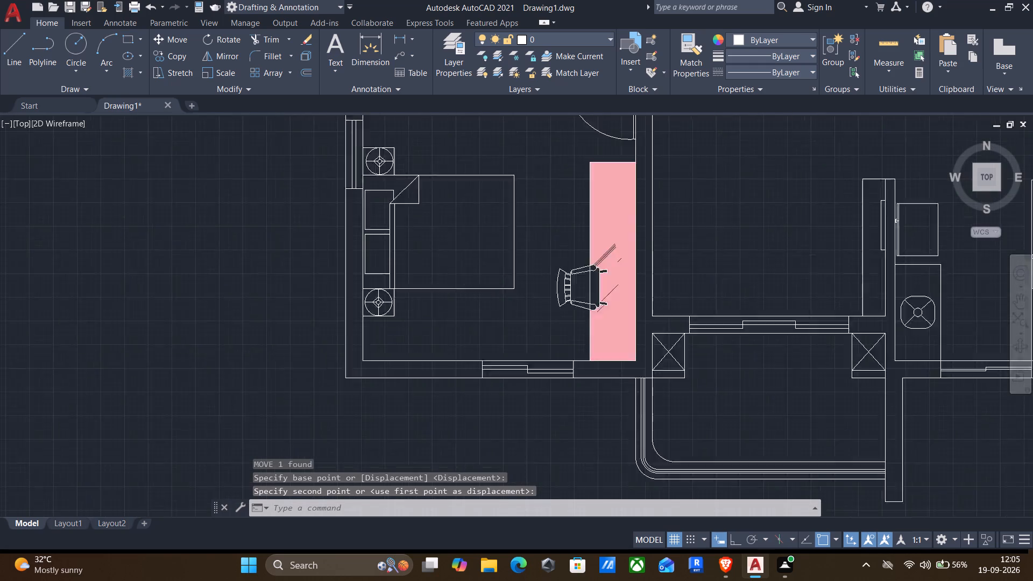
scroll(379, 304, "down", 5)
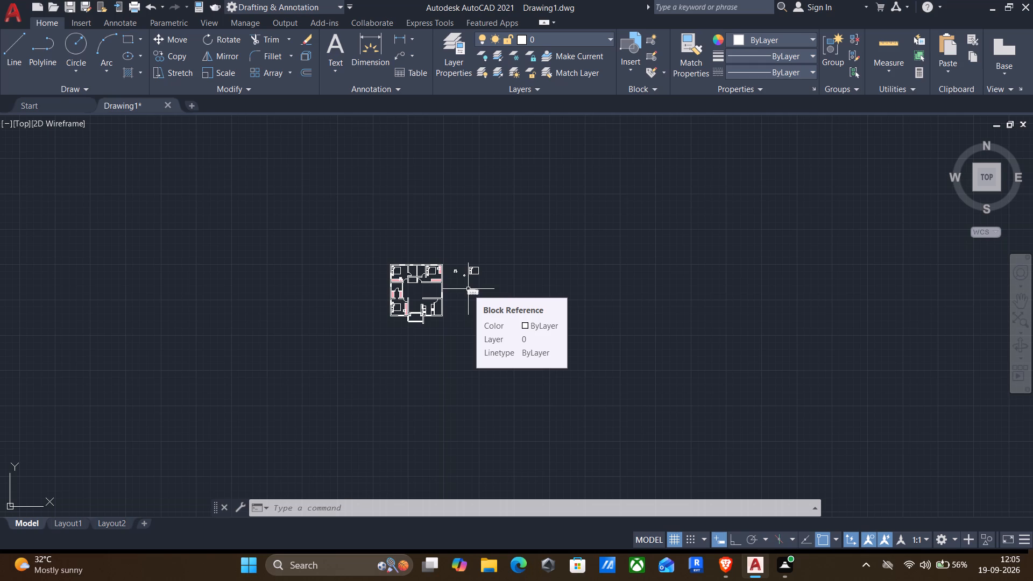
type("dc")
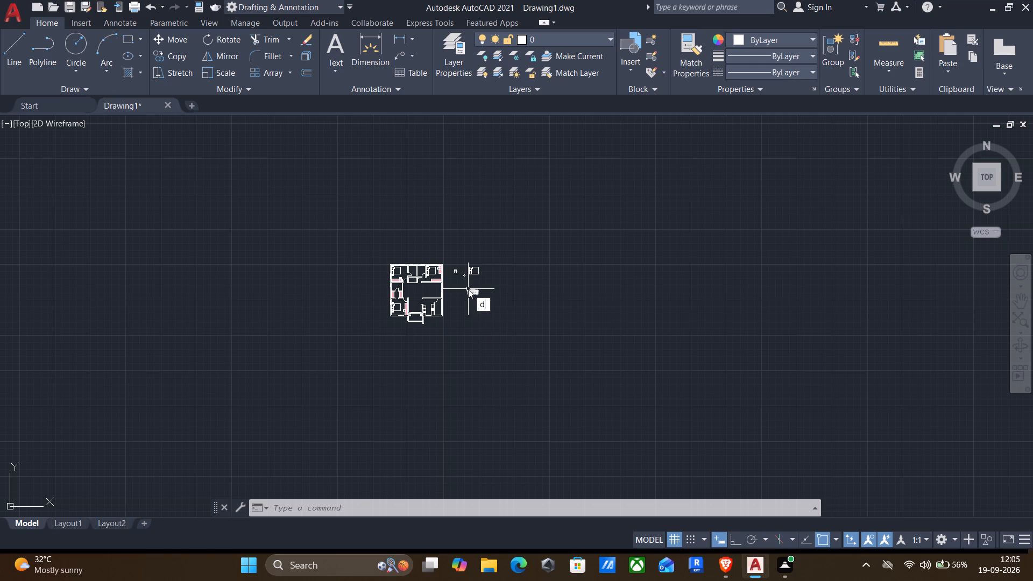
key("Return")
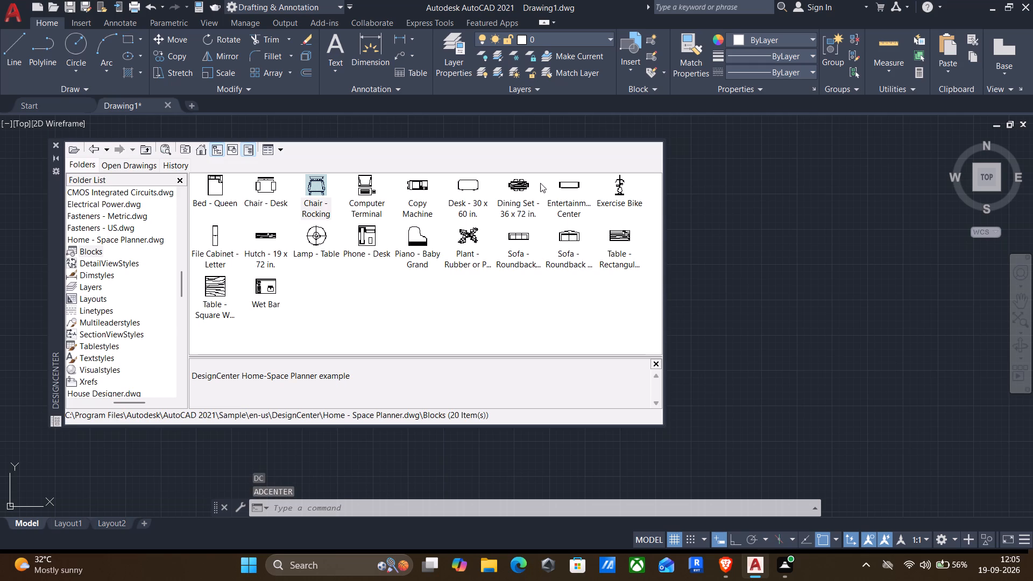
left_click_drag(506, 182, 833, 289)
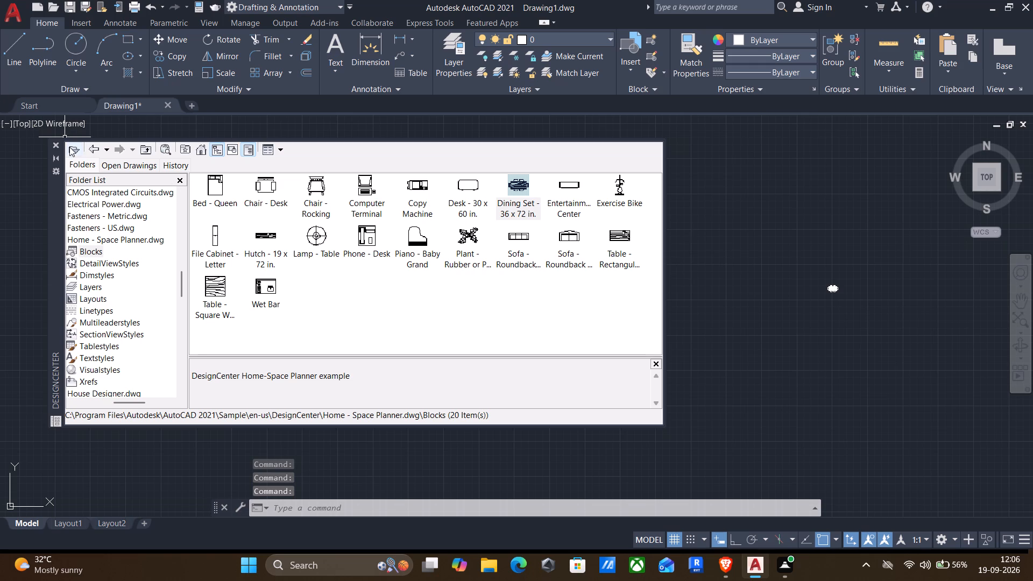
left_click(58, 146)
Move the dining set from outside the plan into the western part of the large central hall.
left_click(853, 341)
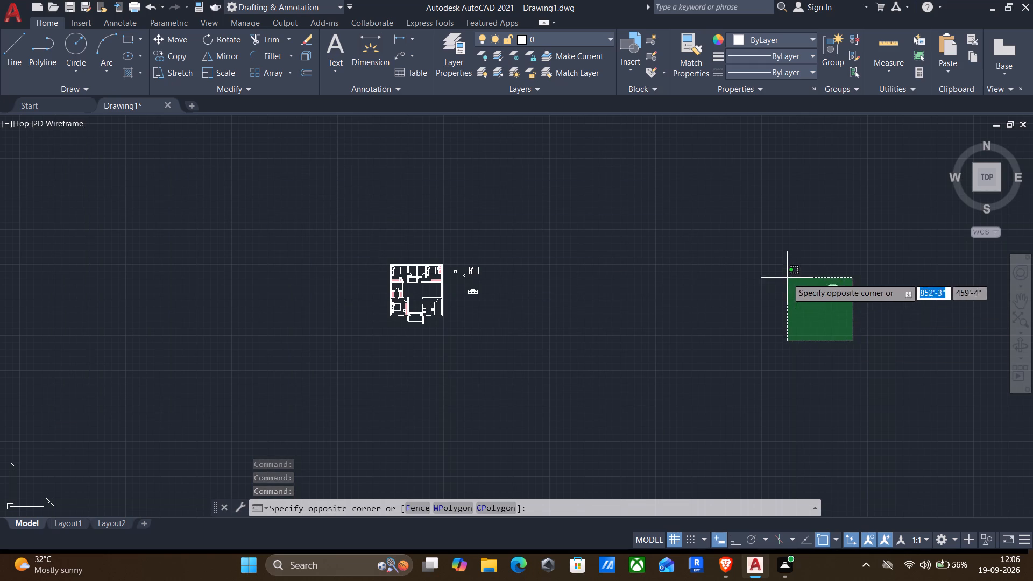
left_click(759, 255)
key("m")
key("Return")
scroll(864, 290, "up", 3)
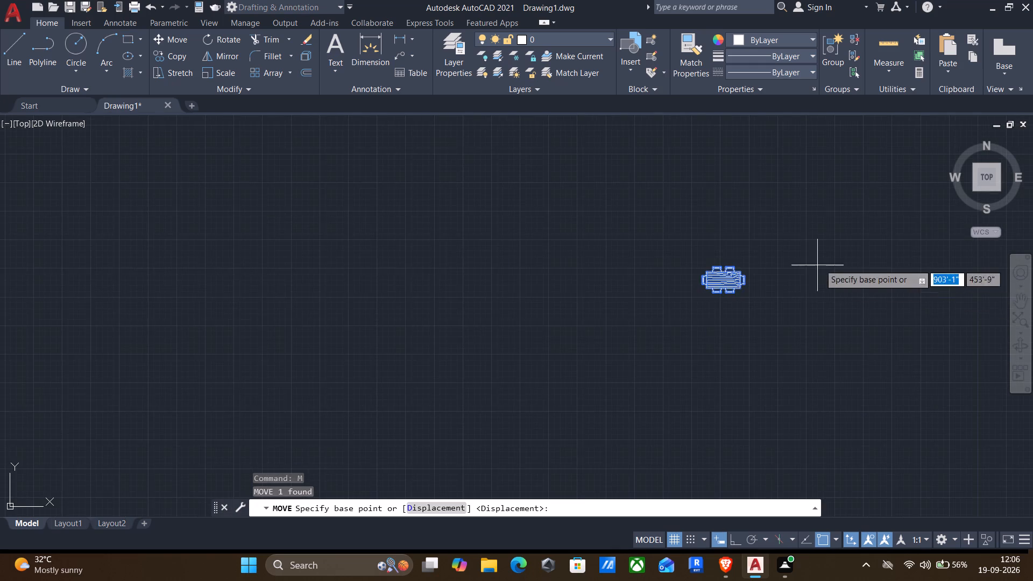
scroll(758, 289, "up", 3)
left_click(633, 244)
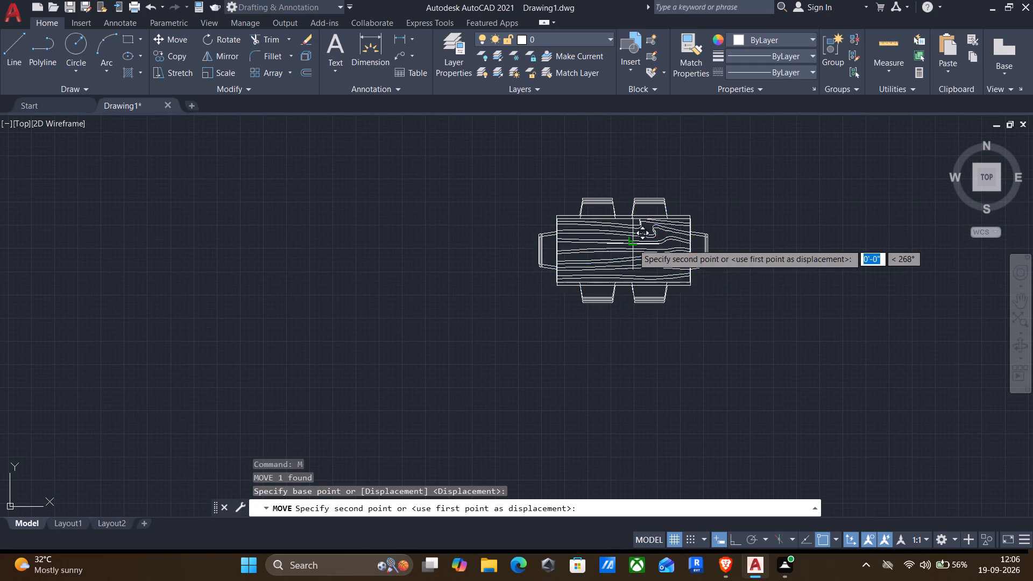
scroll(444, 283, "down", 3)
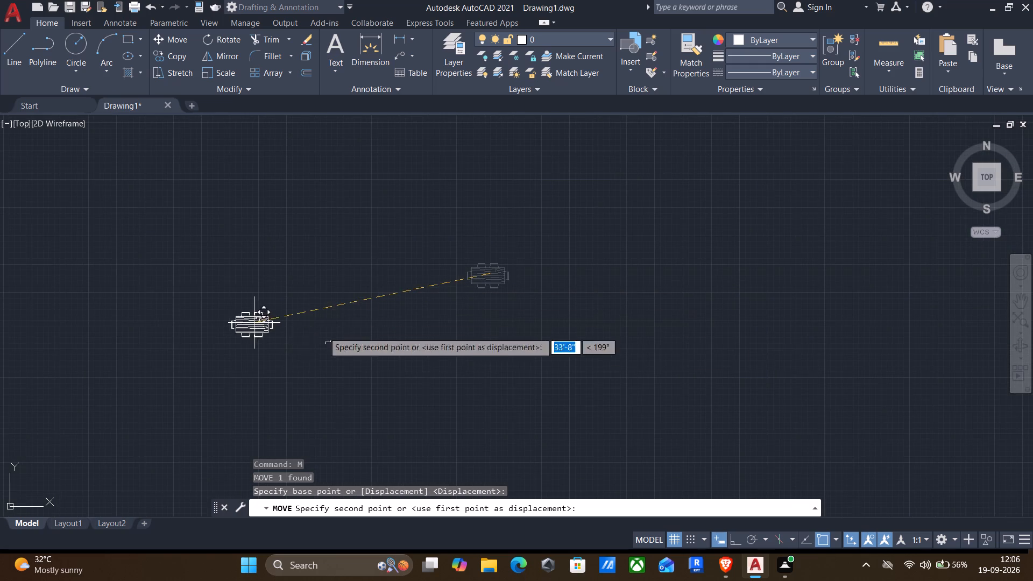
middle_click_drag(650, 340, 696, 342)
scroll(85, 346, "down", 2)
scroll(650, 322, "up", 1)
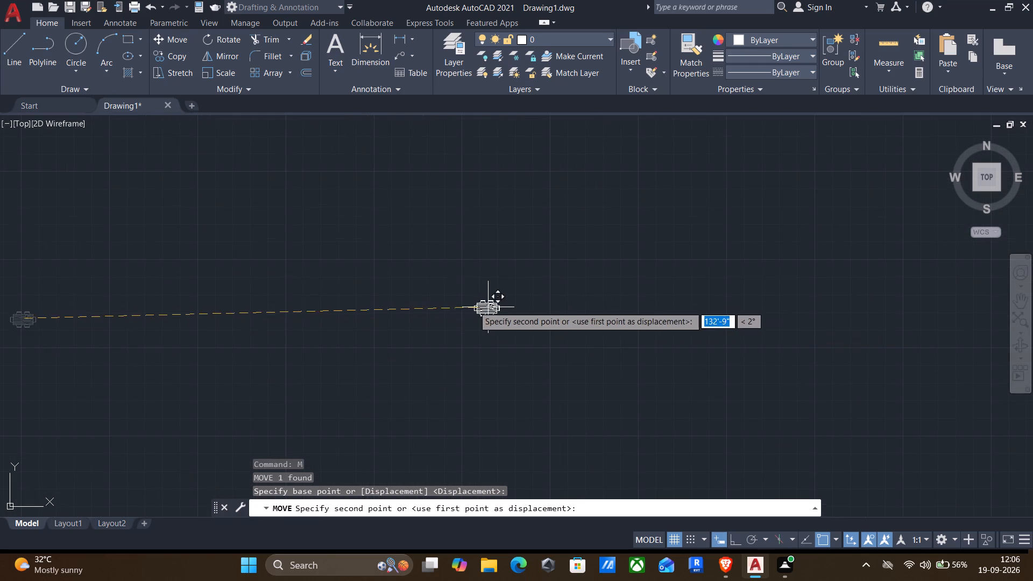
middle_click_drag(454, 310, 972, 281)
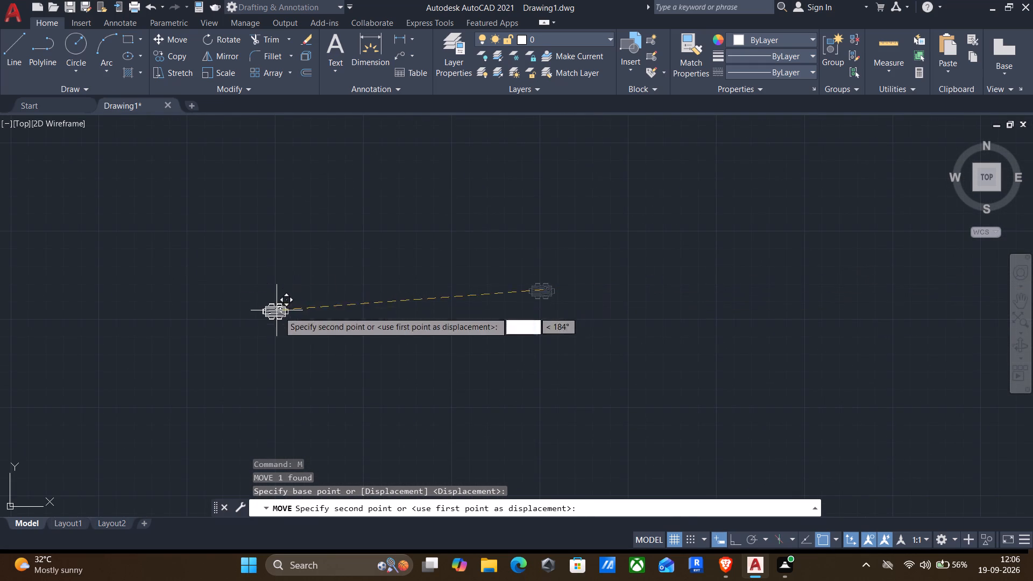
middle_click_drag(295, 317, 818, 252)
middle_click_drag(402, 244, 824, 267)
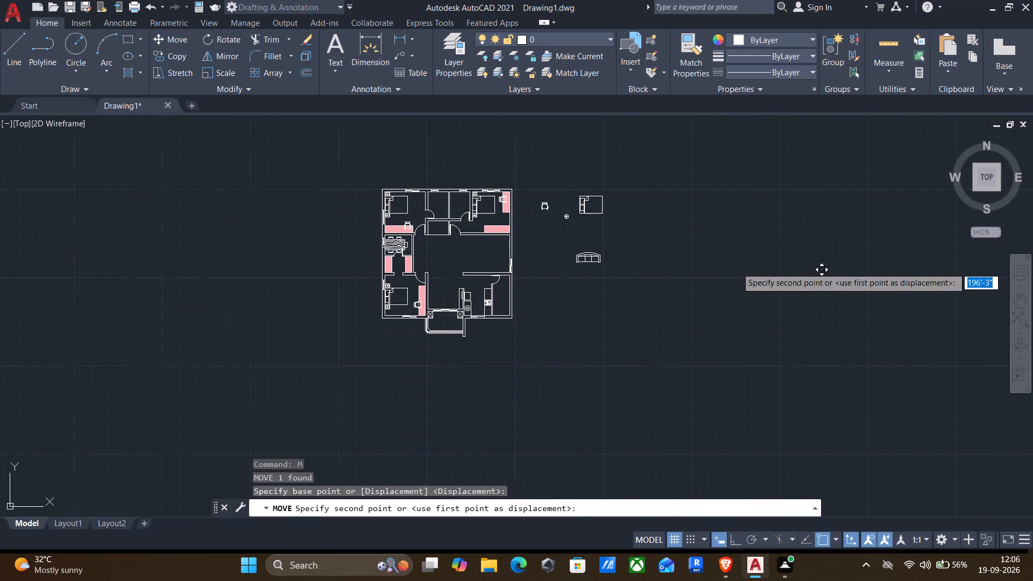
scroll(430, 277, "up", 2)
scroll(460, 222, "up", 1)
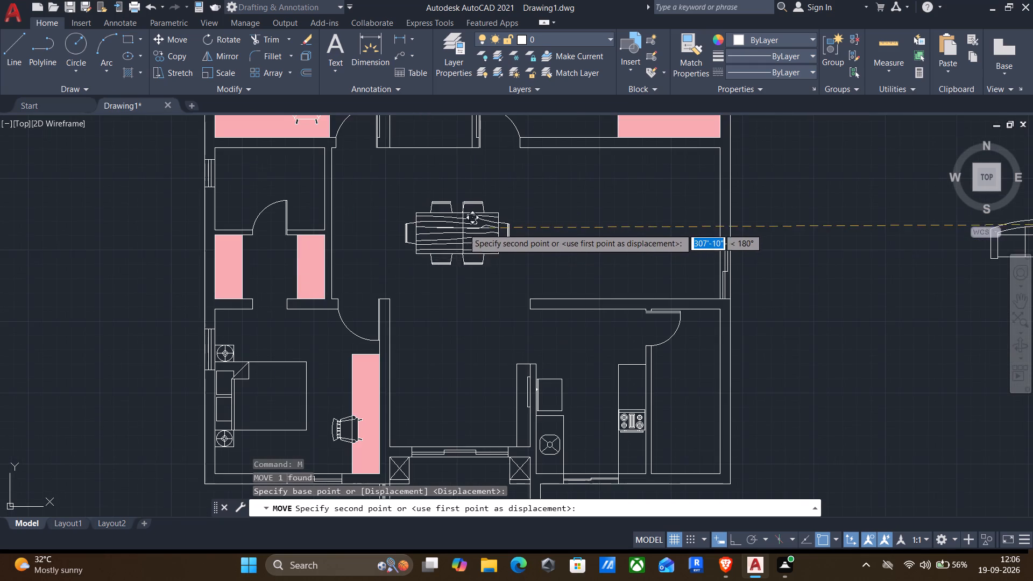
scroll(469, 236, "up", 2)
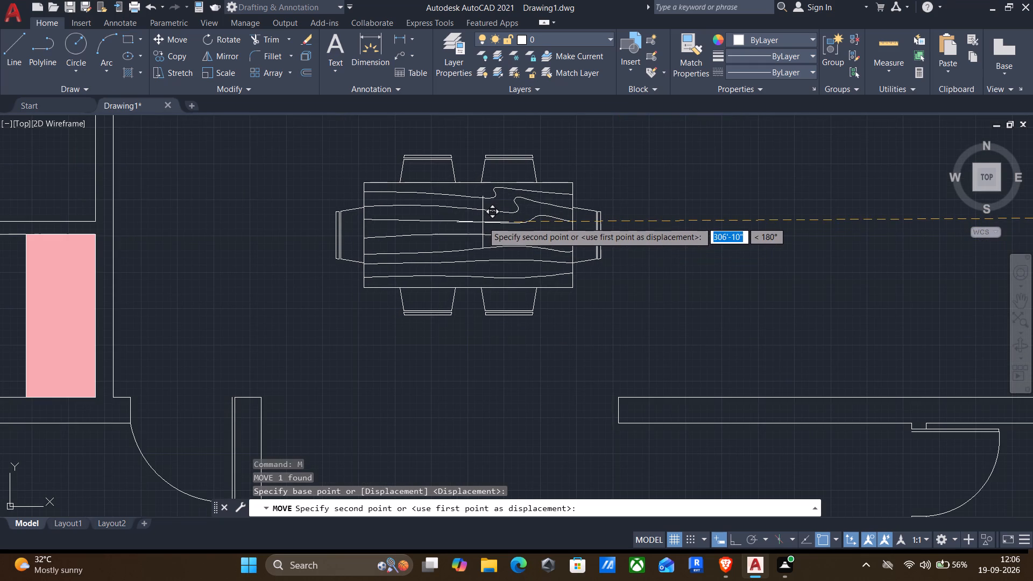
left_click(480, 217)
Rotate the sofa outside the plan 90° counterclockwise about its backrest so that its back faces west.
scroll(480, 217, "down", 3)
scroll(505, 272, "down", 1)
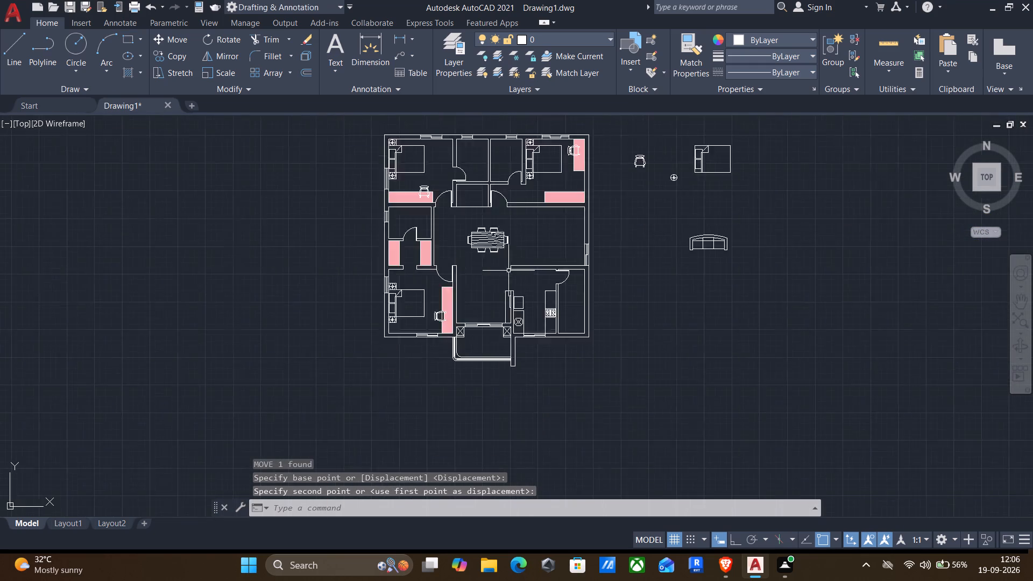
scroll(509, 271, "down", 1)
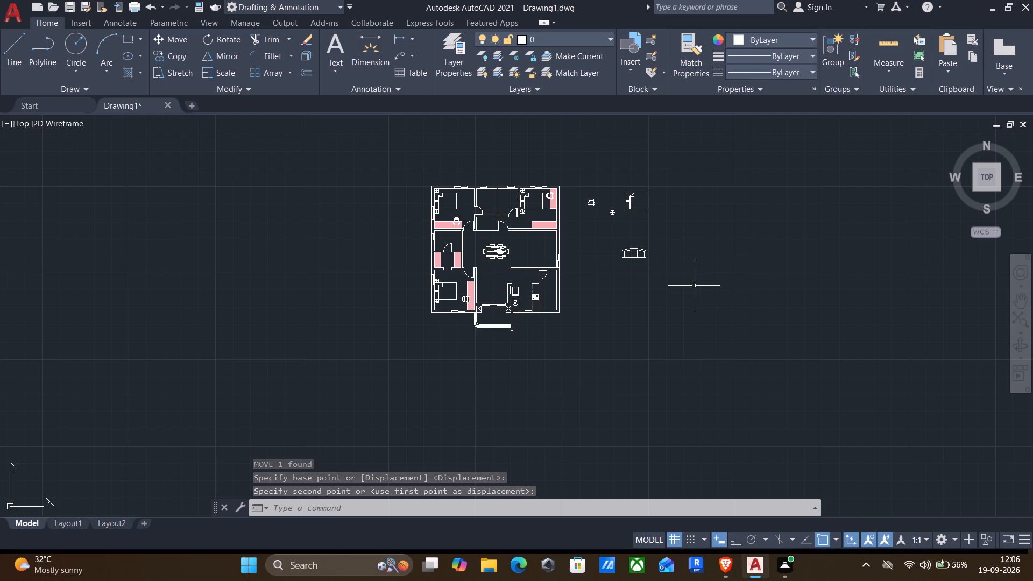
left_click(694, 286)
left_click(589, 232)
key("r")
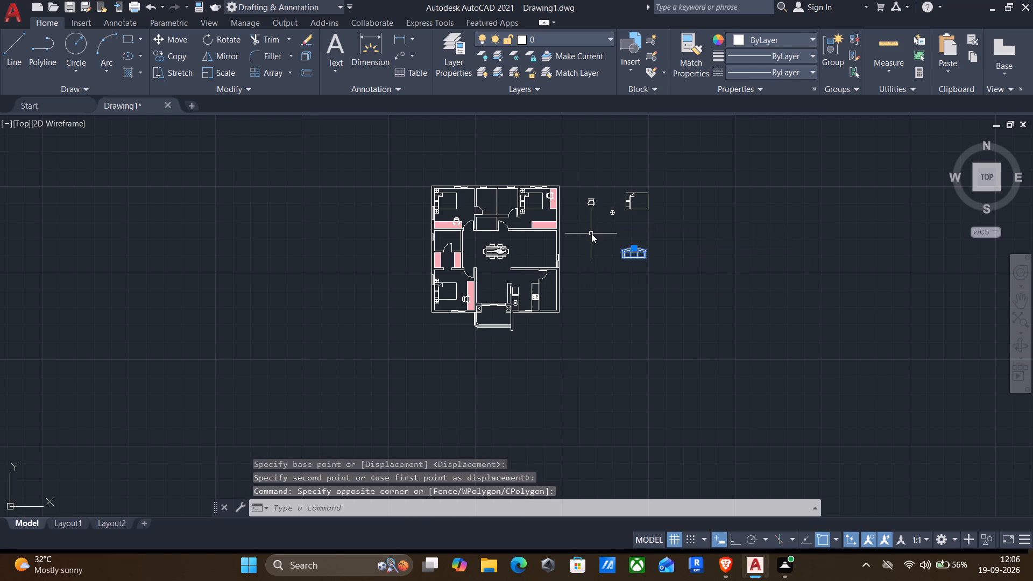
key("o")
key("Return")
scroll(639, 254, "up", 3)
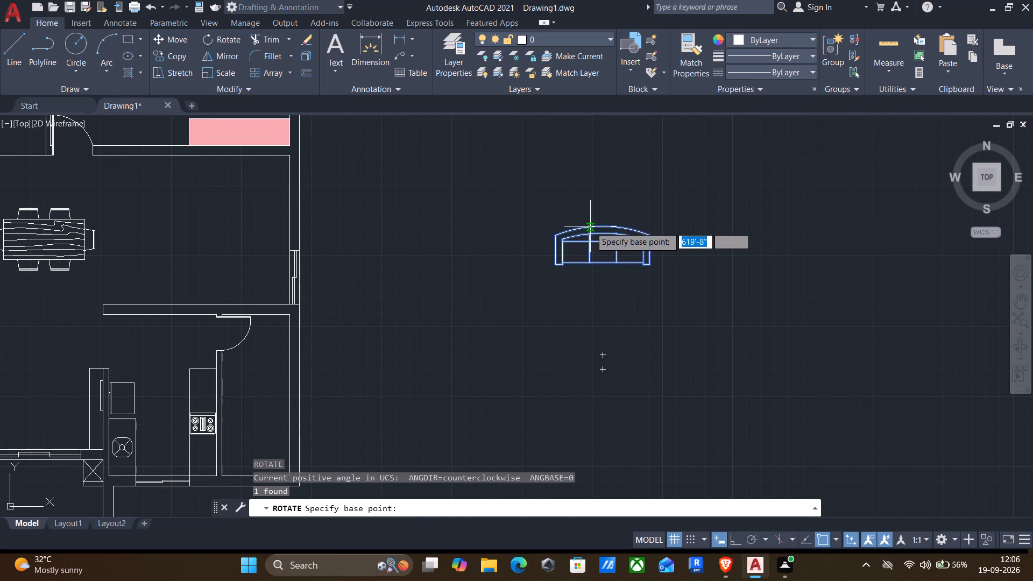
left_click(609, 222)
key("F8")
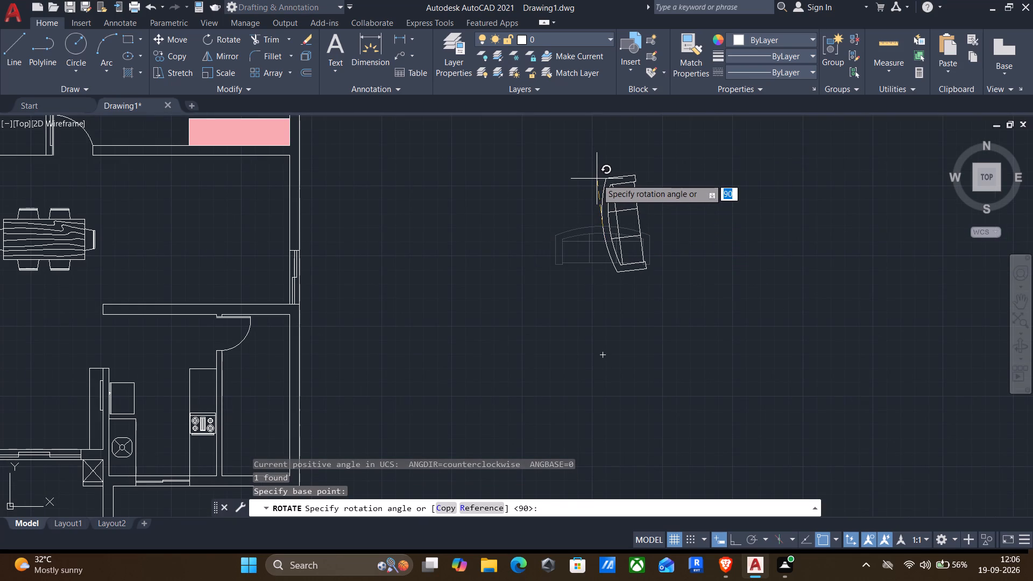
left_click(594, 171)
Copy the rotated sofa into the living area north of the balcony, with its back against the west wall.
left_click(563, 151)
left_click(682, 329)
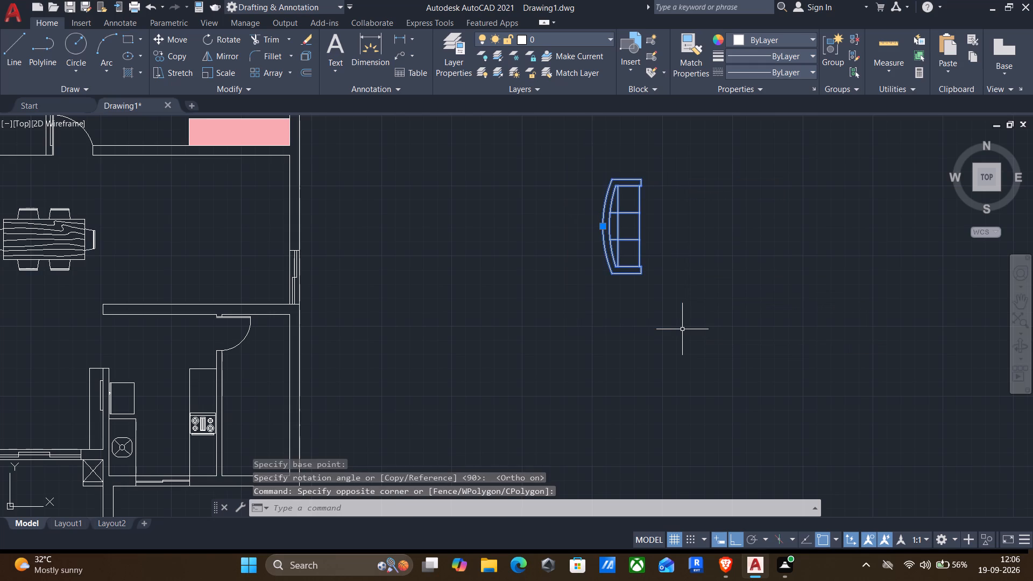
type("co")
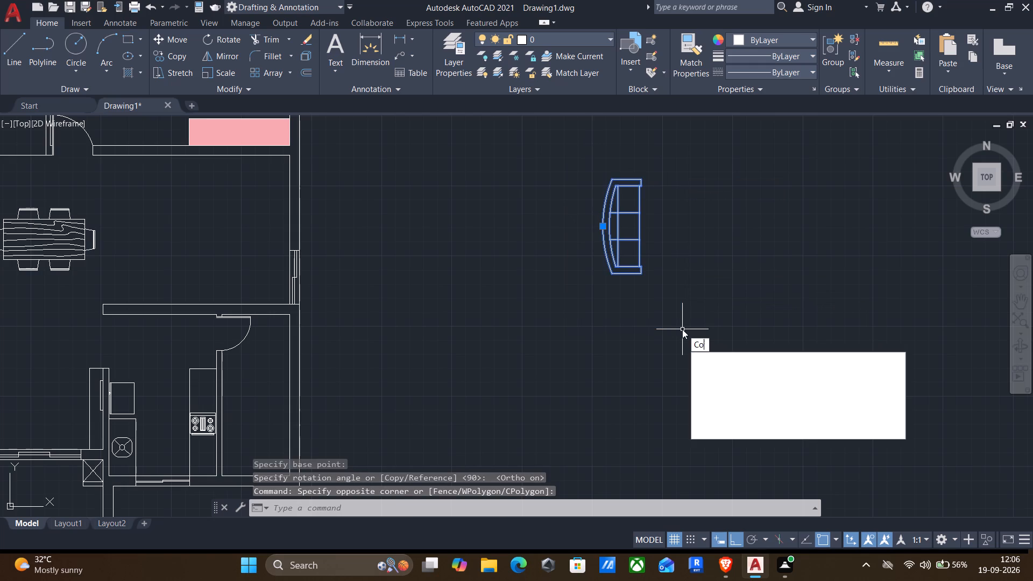
key("Return")
left_click(597, 222)
scroll(583, 252, "down", 2)
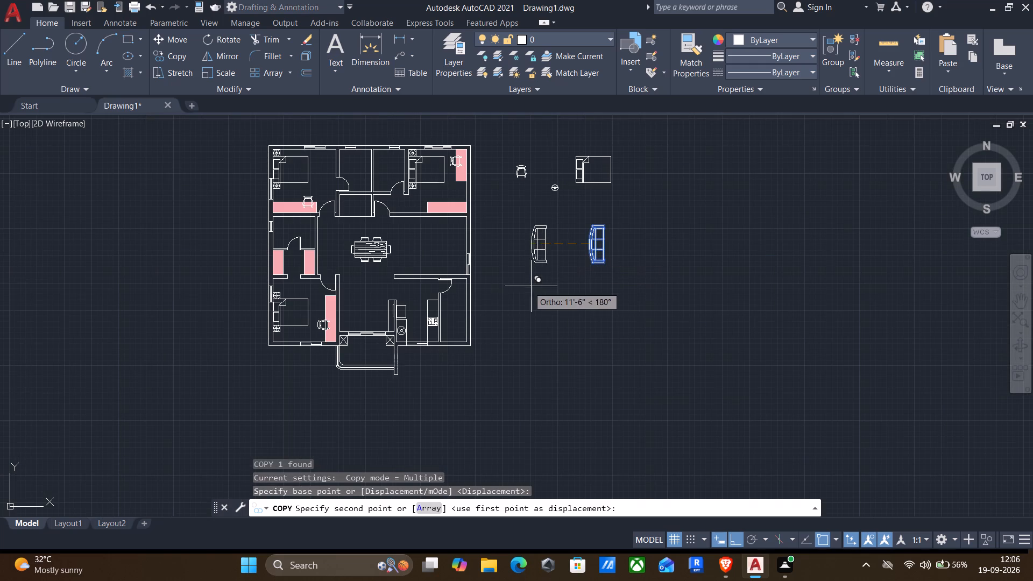
key("F8")
scroll(289, 301, "up", 3)
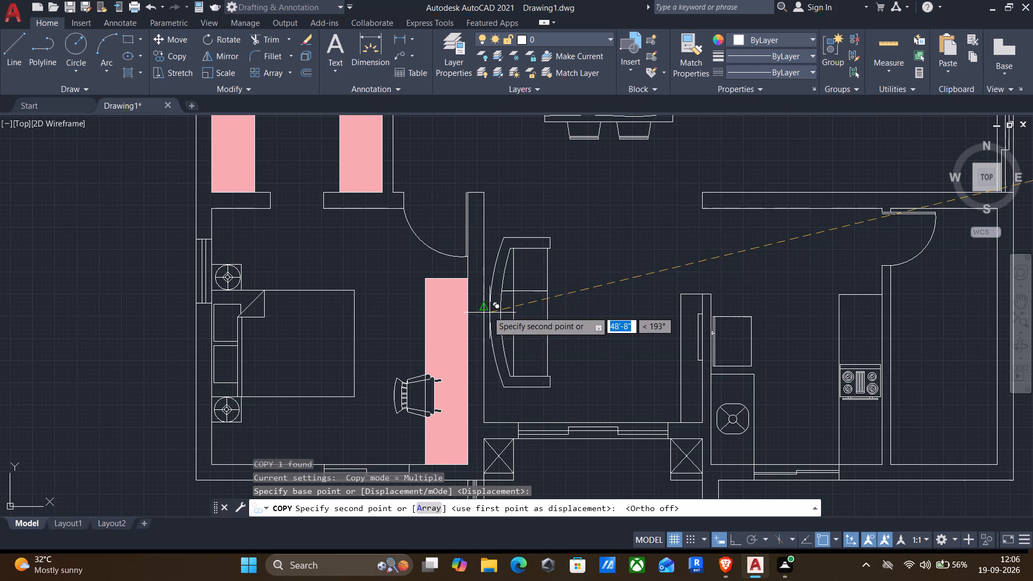
left_click(486, 302)
scroll(486, 302, "down", 2)
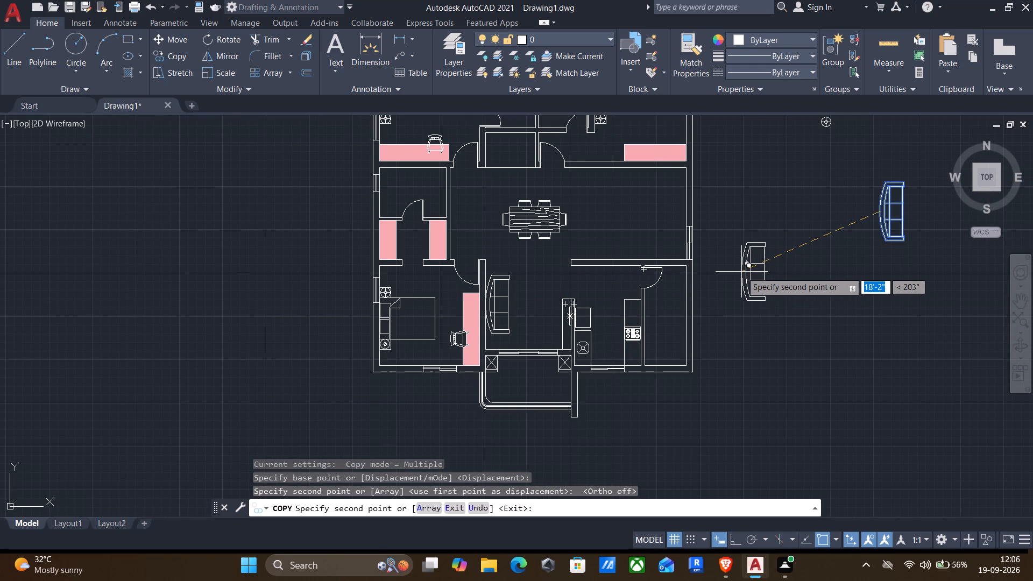
Rotate the sofa outside the plan 90° counterclockwise about its backrest so that its back faces south.
key("Escape")
left_click(905, 281)
left_click(745, 173)
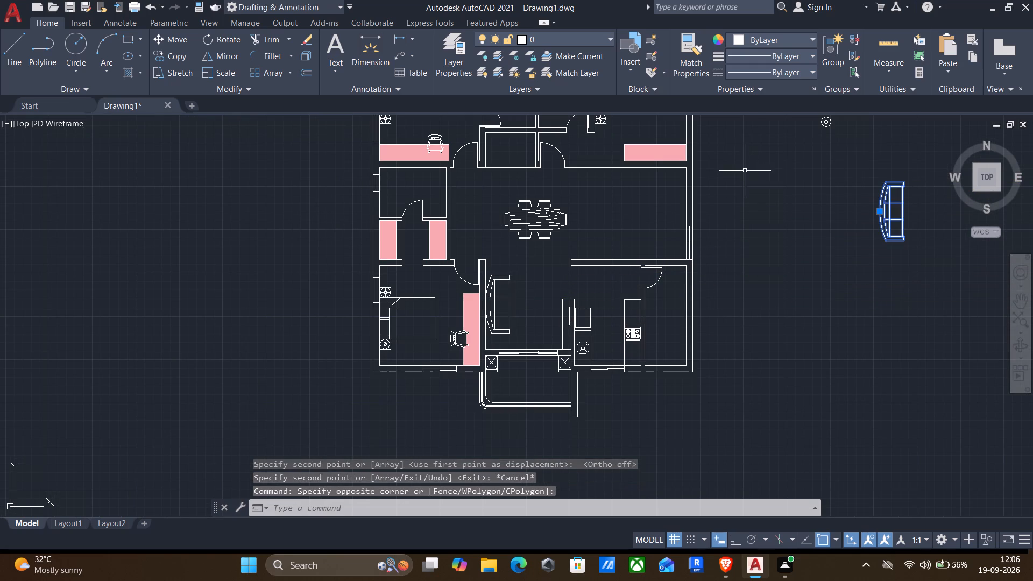
type("ro")
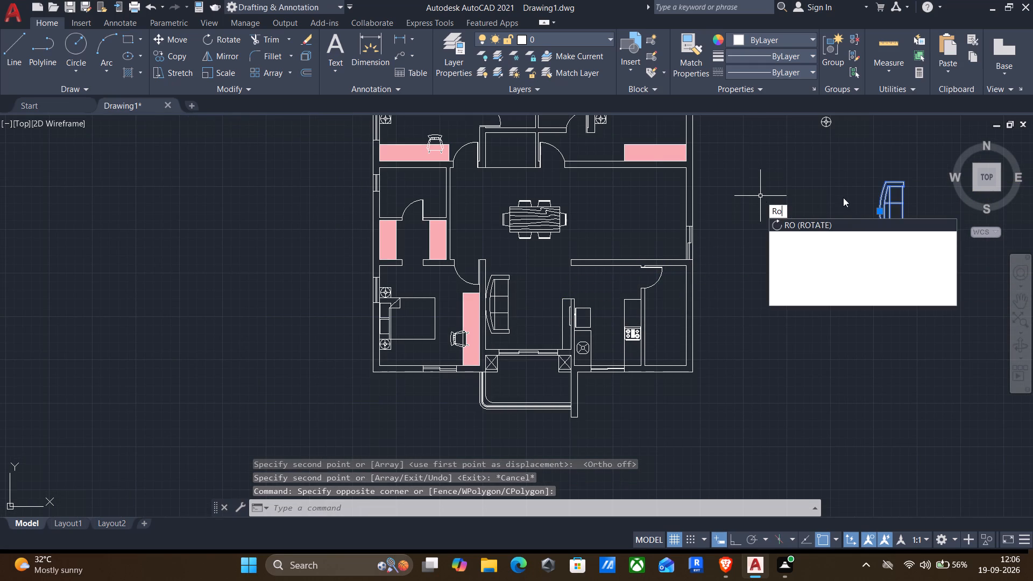
key("Return")
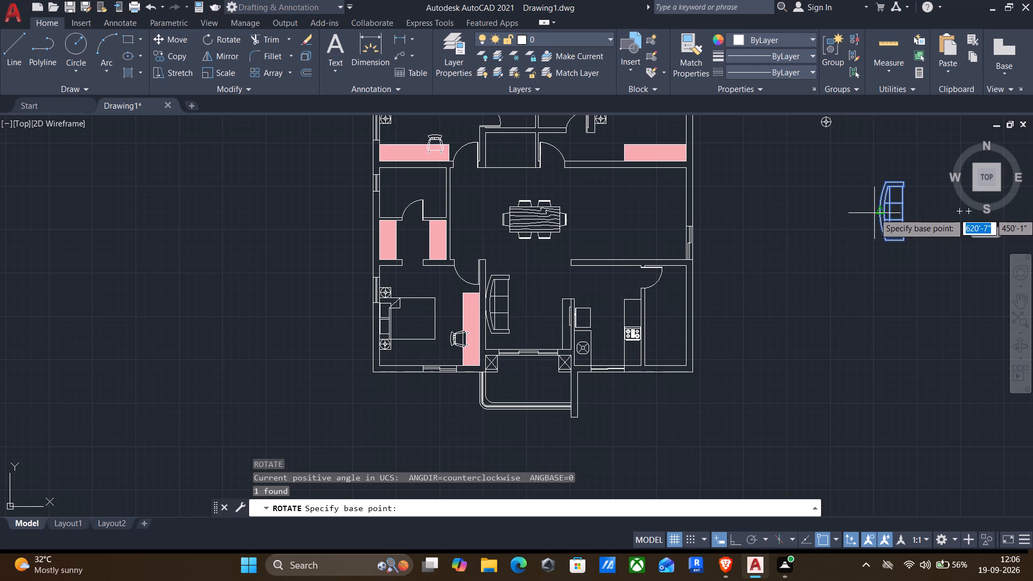
left_click(874, 213)
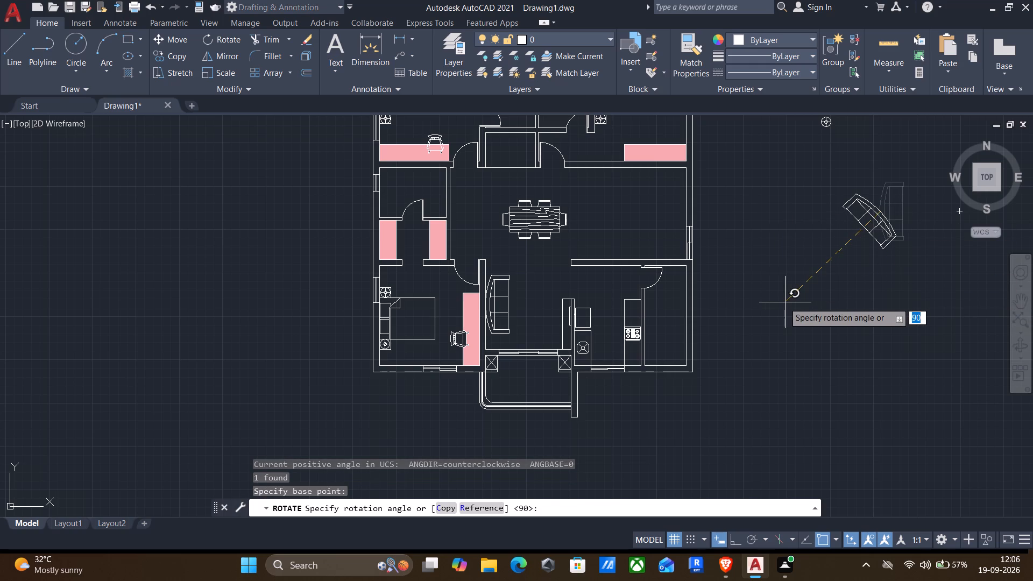
key("F8")
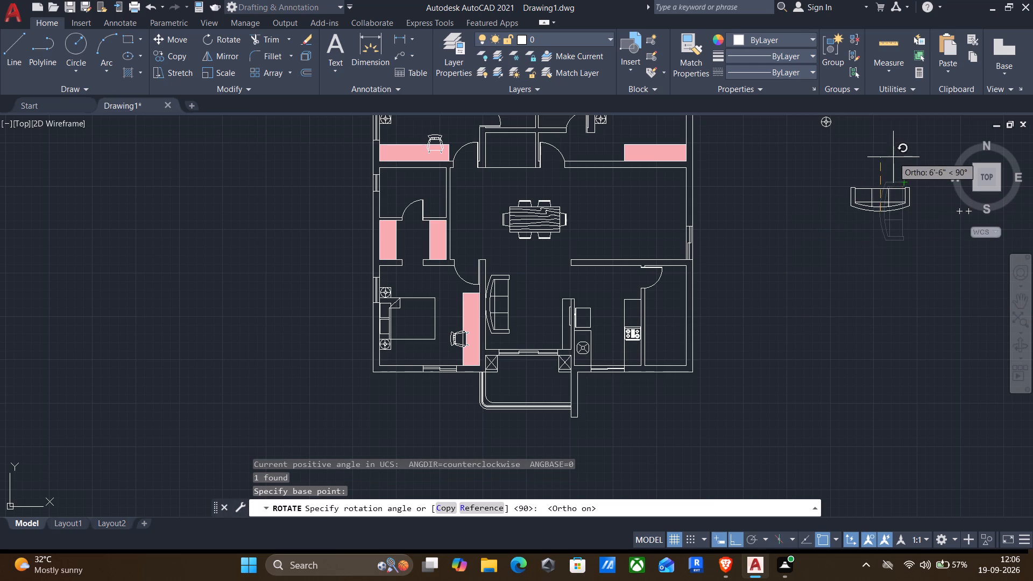
left_click(893, 157)
Move the rotated sofa into the eastern part of the large central hall, with its back against the south wall.
left_click(928, 254)
left_click(848, 186)
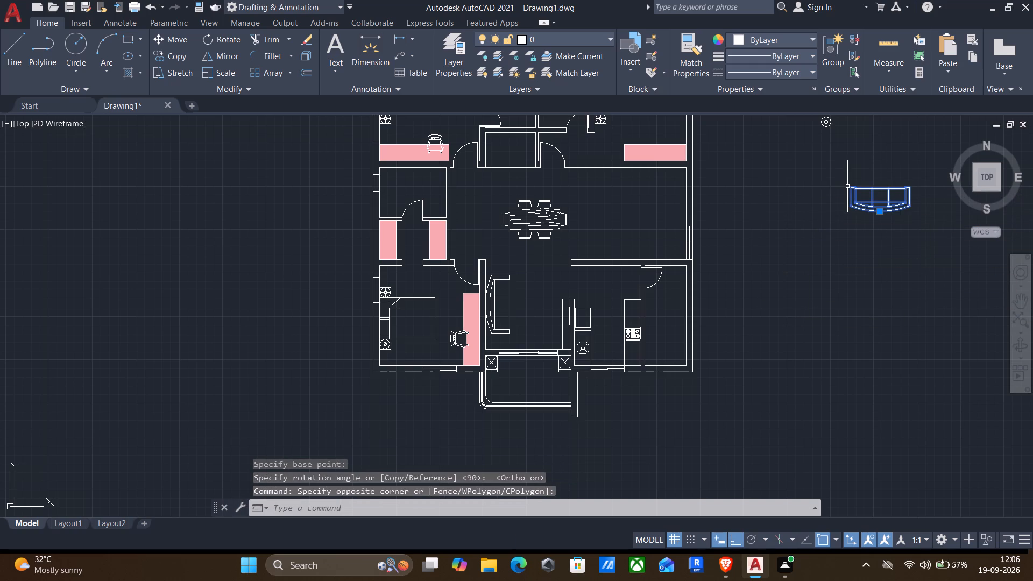
key("m")
key("Return")
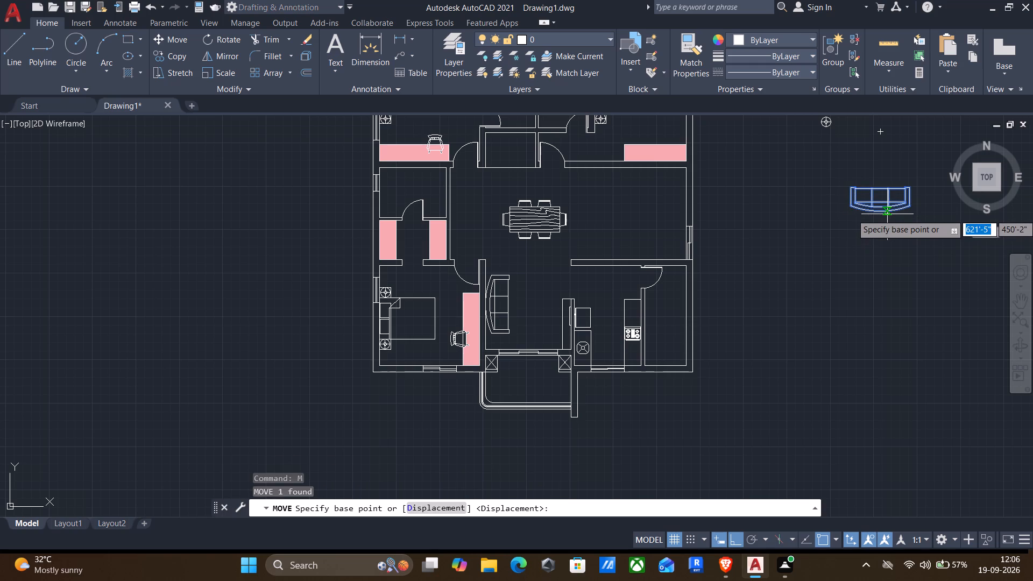
left_click(885, 214)
key("F8")
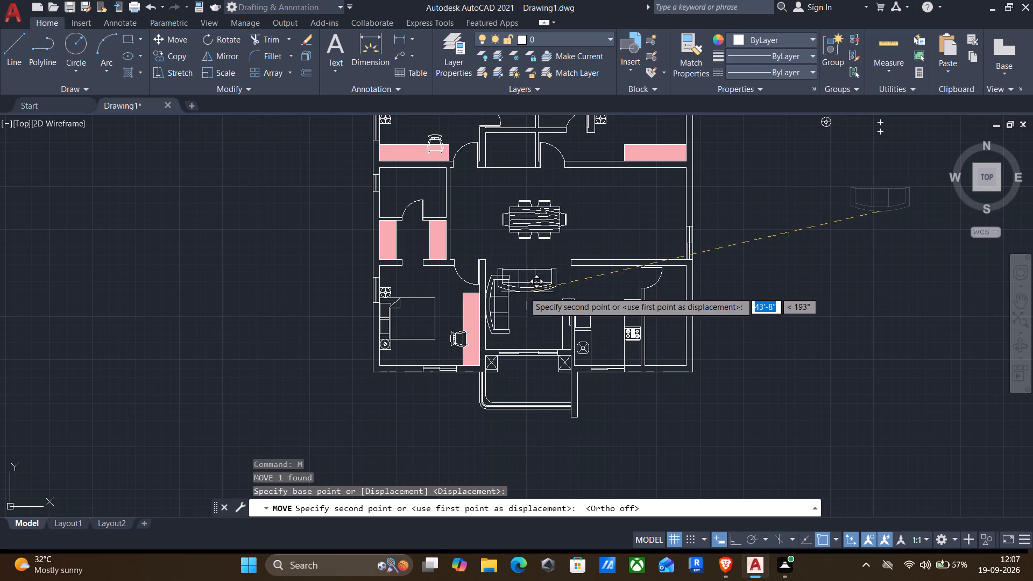
scroll(619, 261, "up", 2)
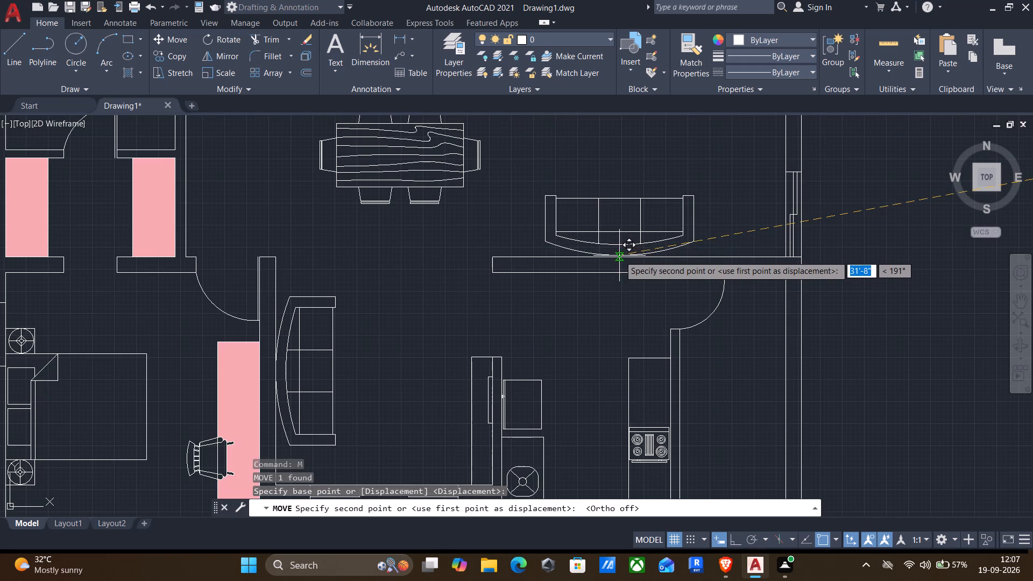
left_click(635, 254)
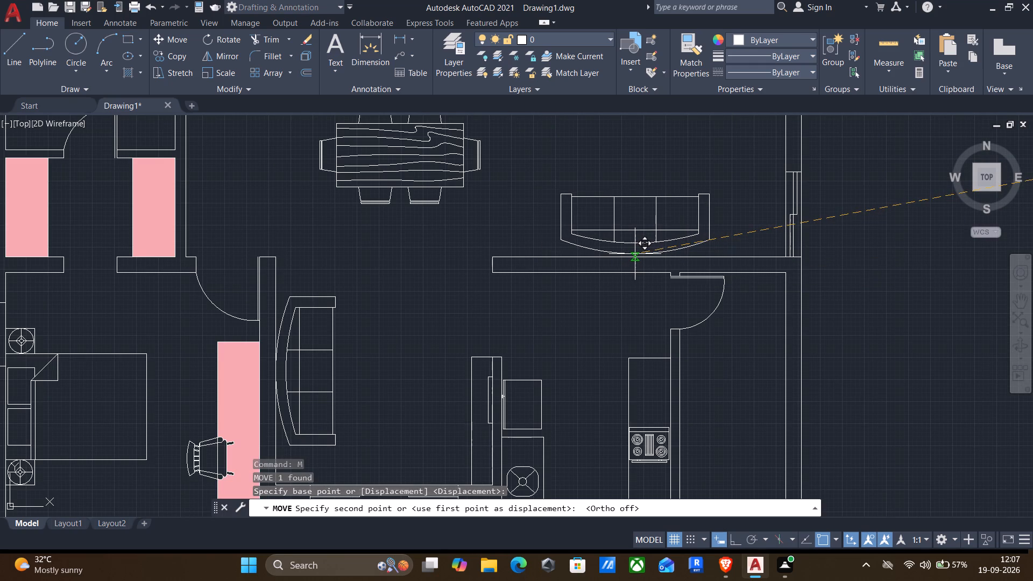
Insert the Desk - 30 x 60 in. block from DesignCenter into the empty space east of the plan.
scroll(635, 261, "down", 2)
type("dc")
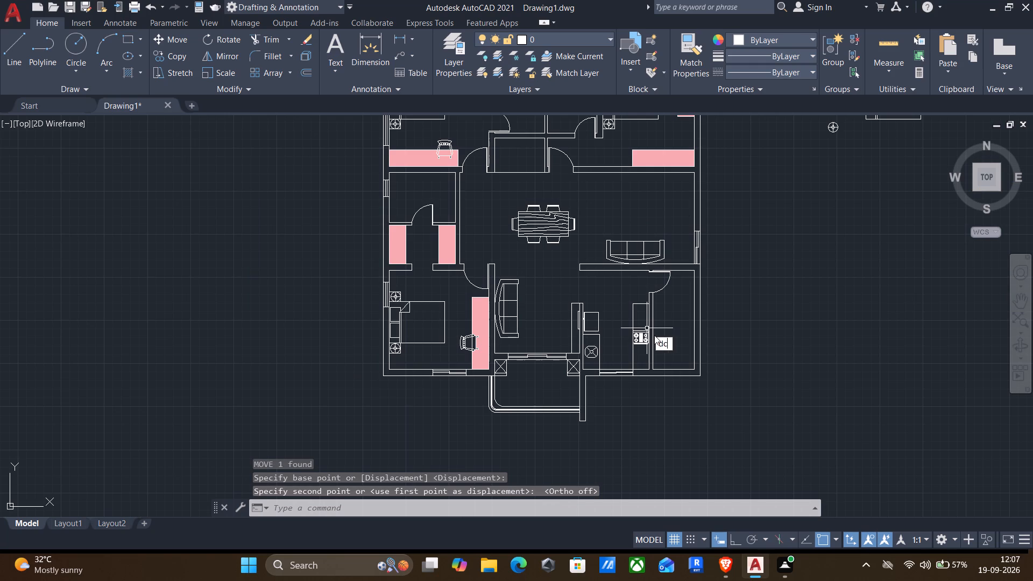
key("Return")
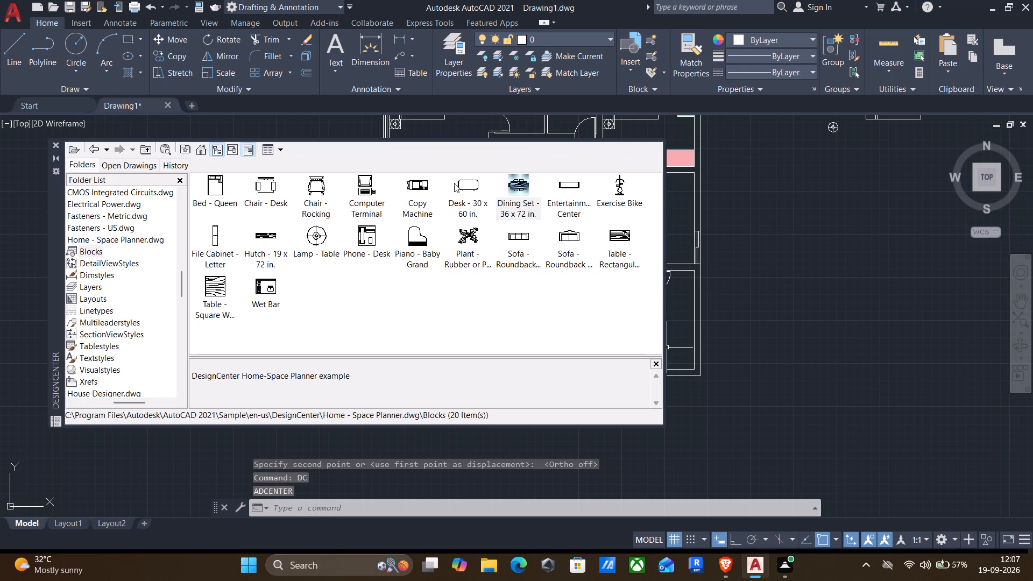
left_click_drag(459, 183, 774, 299)
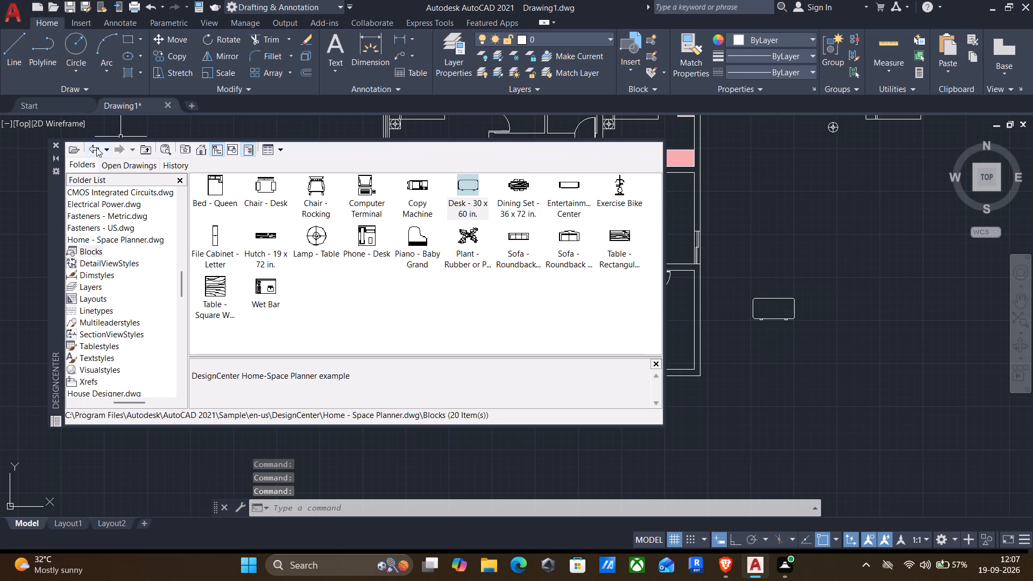
left_click(56, 144)
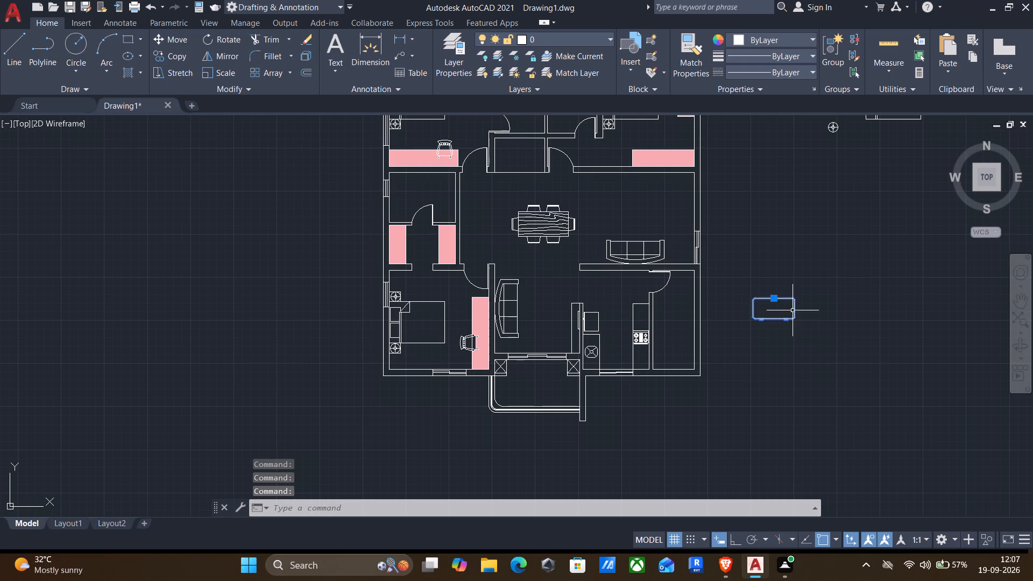
Copy the desk in front of the living-area sofa and in front of the central hall's sofa as centre tables.
left_click(793, 310)
type("co")
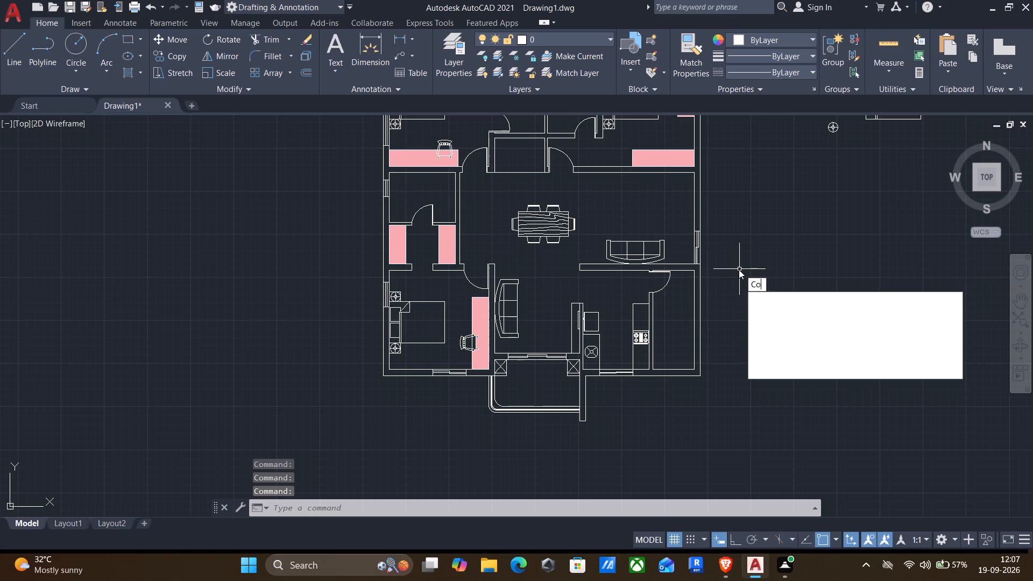
key("Return")
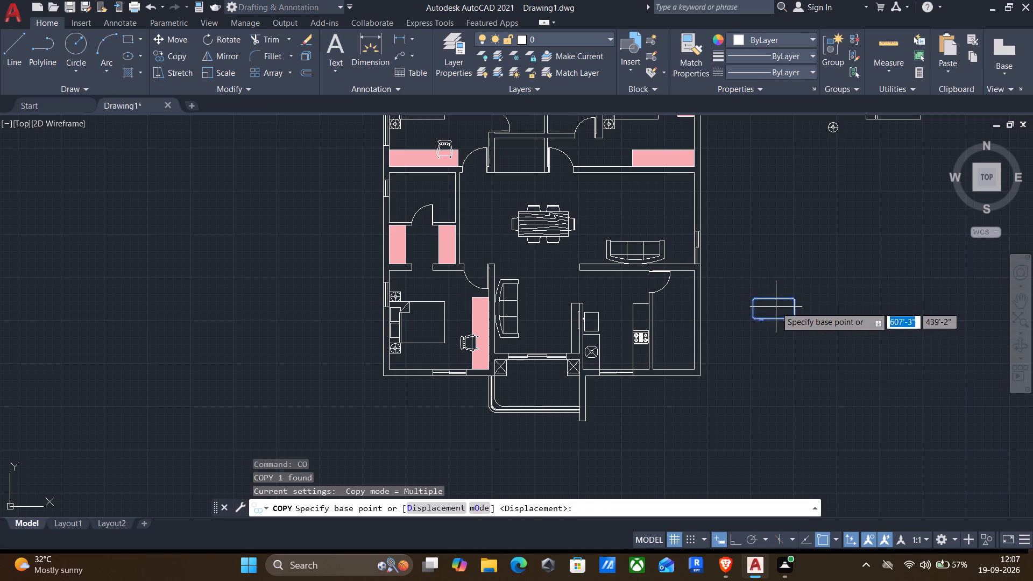
left_click(776, 307)
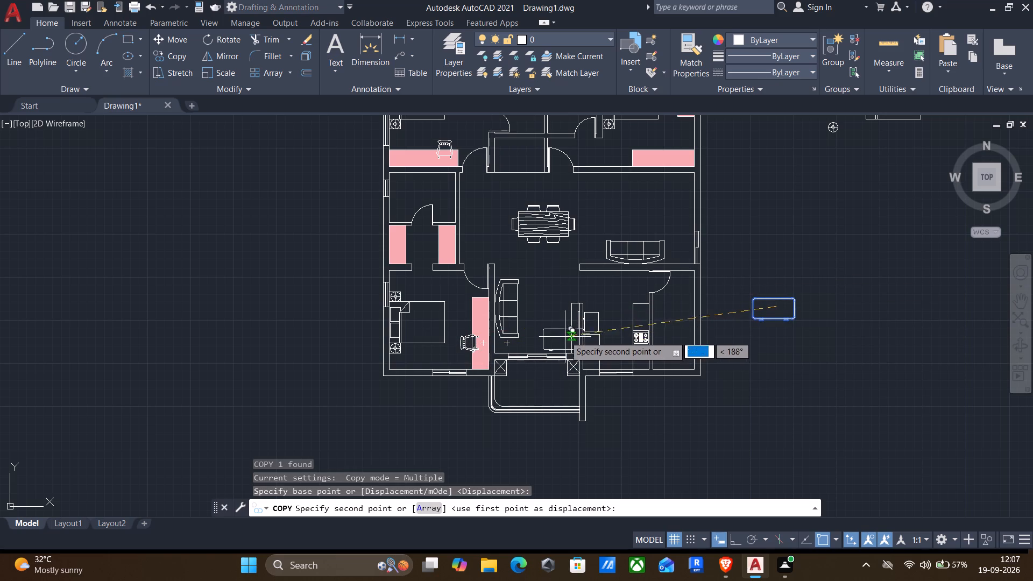
scroll(556, 317, "up", 2)
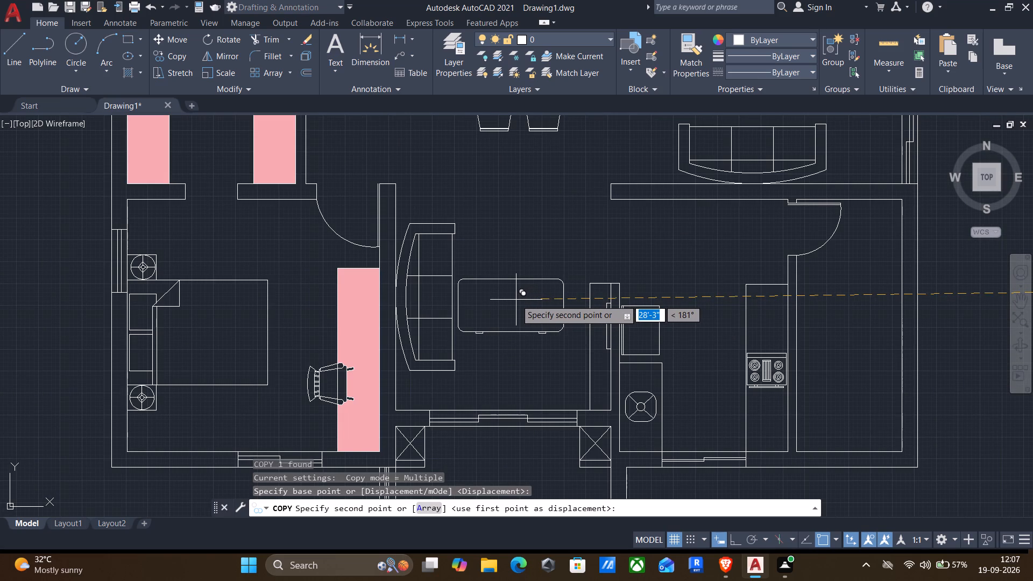
left_click(516, 300)
scroll(516, 300, "down", 2)
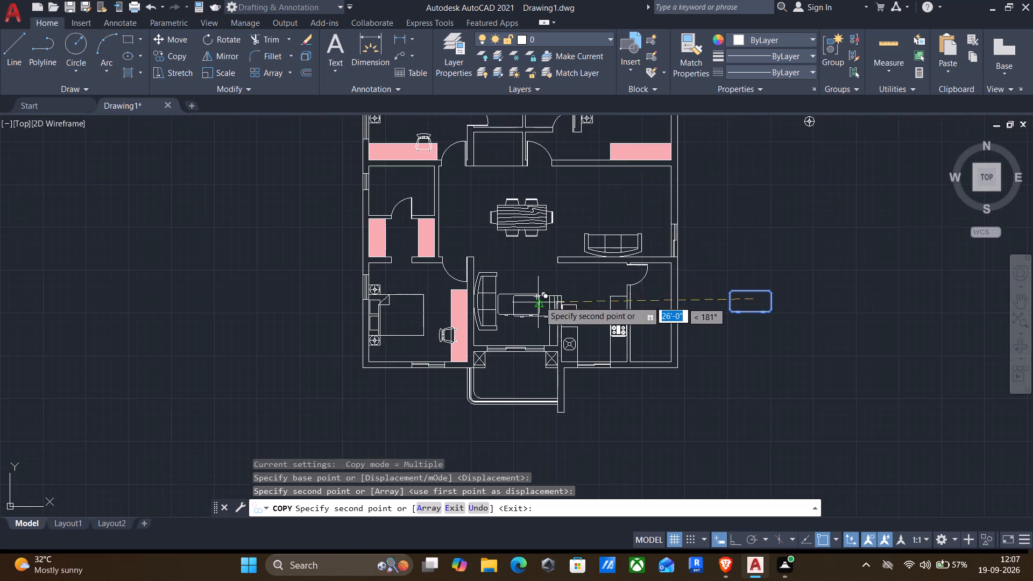
scroll(627, 218, "up", 3)
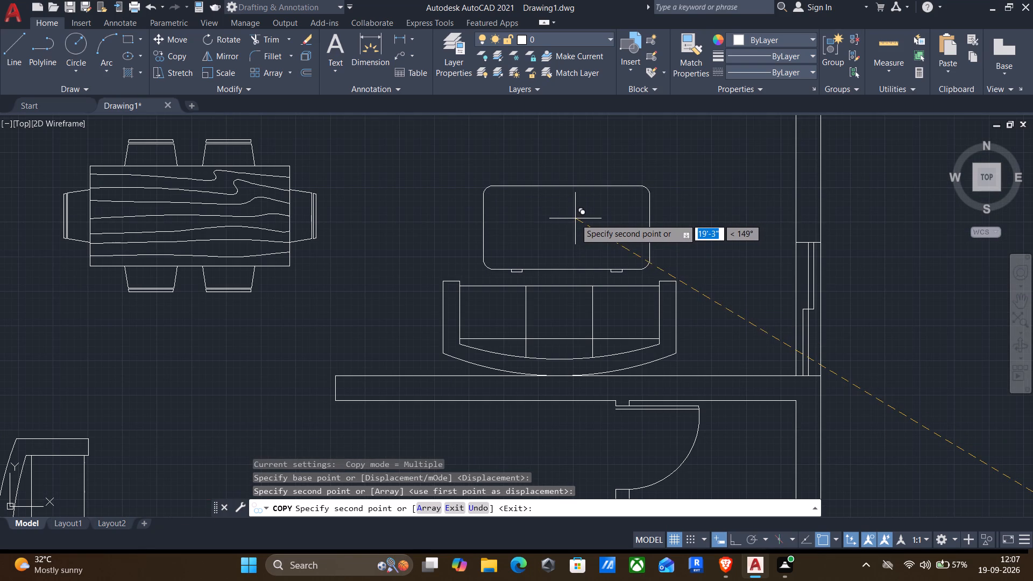
left_click(575, 218)
scroll(569, 224, "down", 2)
key("Return")
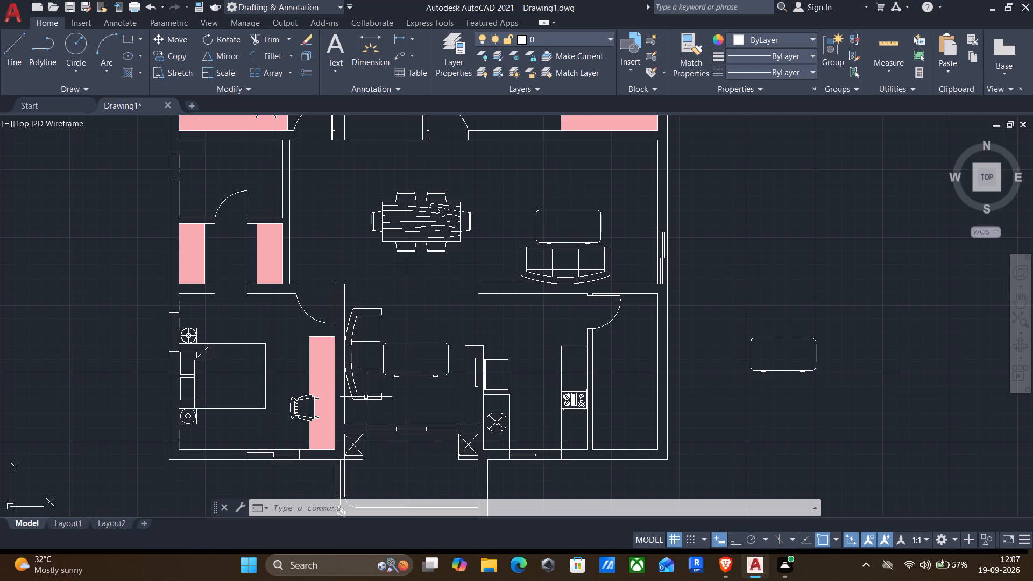
Insert the two-seat Sofa - Roundback block from DesignCenter into the empty space far east of the plan.
scroll(366, 397, "down", 1)
type("dc")
key("Return")
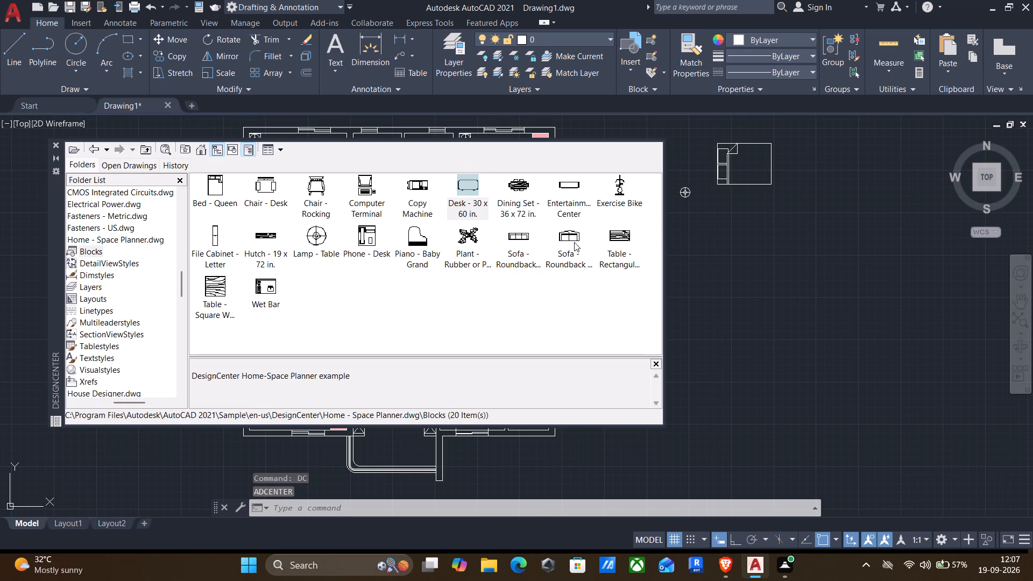
left_click_drag(582, 240, 847, 293)
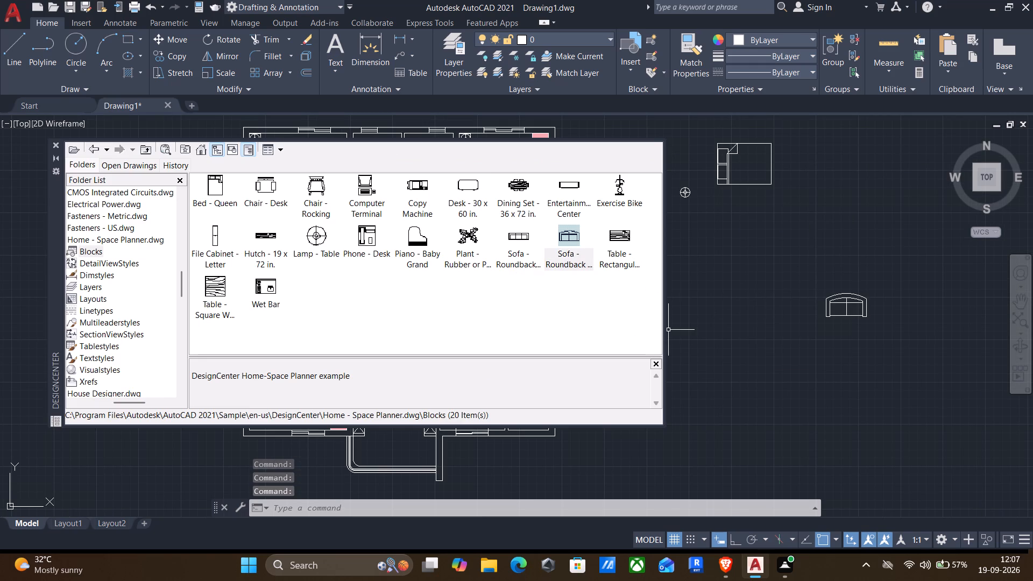
left_click(56, 142)
Copy the two-seat sofa into the central hall, just north of the centre table and facing the three-seat sofa.
left_click(904, 367)
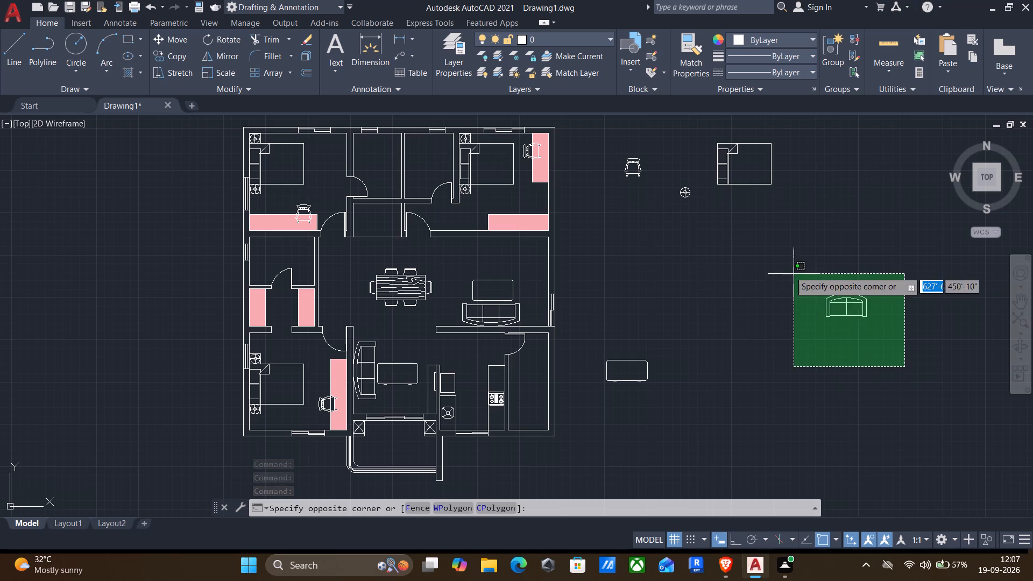
left_click(777, 261)
type("co")
key("Return")
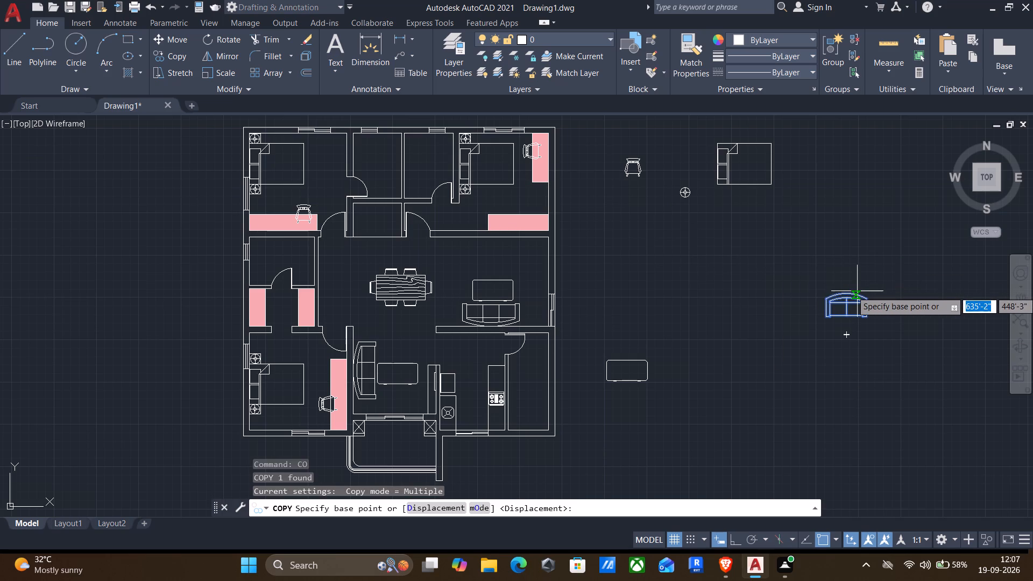
left_click(847, 293)
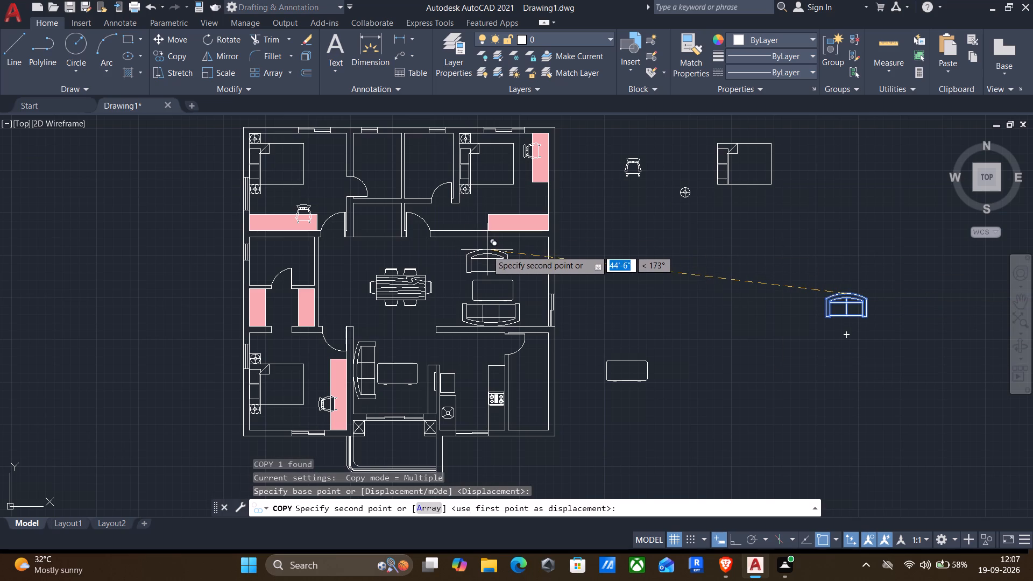
scroll(489, 251, "up", 1)
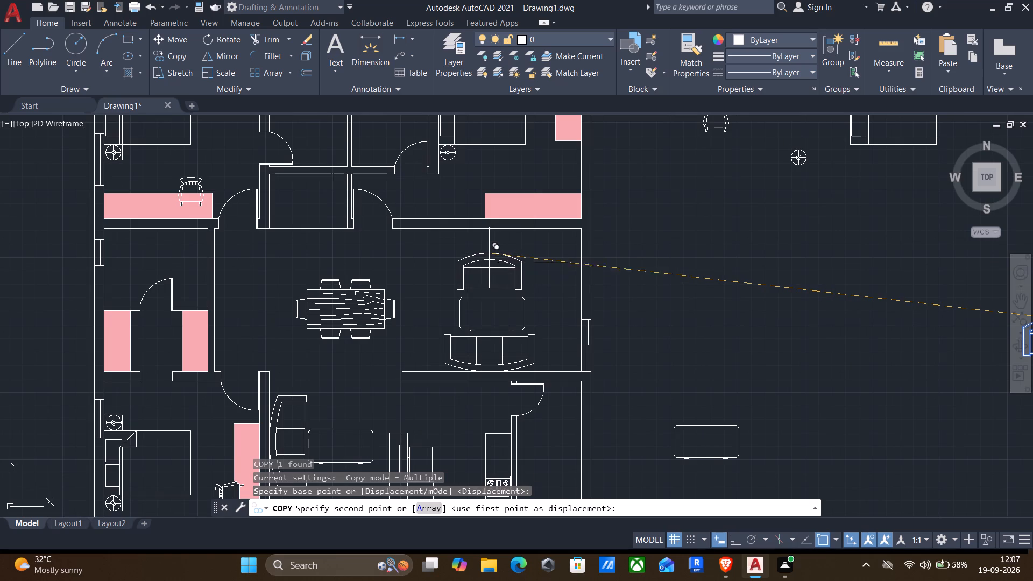
left_click(489, 253)
scroll(507, 256, "down", 2)
key("Return")
Rotate the two-seat sofa outside the plan 180° about its backrest so that its back faces south.
left_click(667, 248)
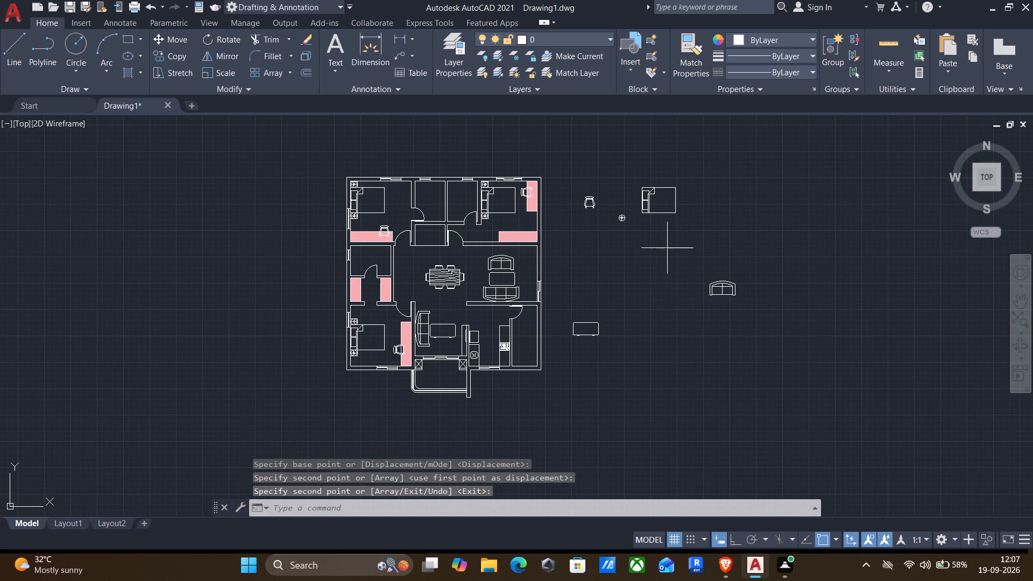
left_click(839, 356)
type("ro")
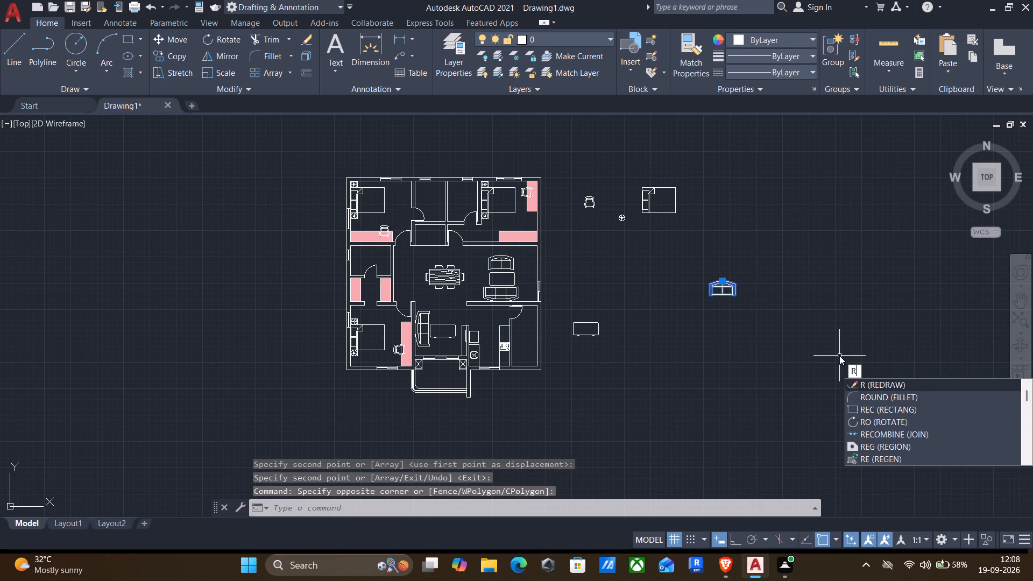
key("Return")
scroll(791, 316, "up", 3)
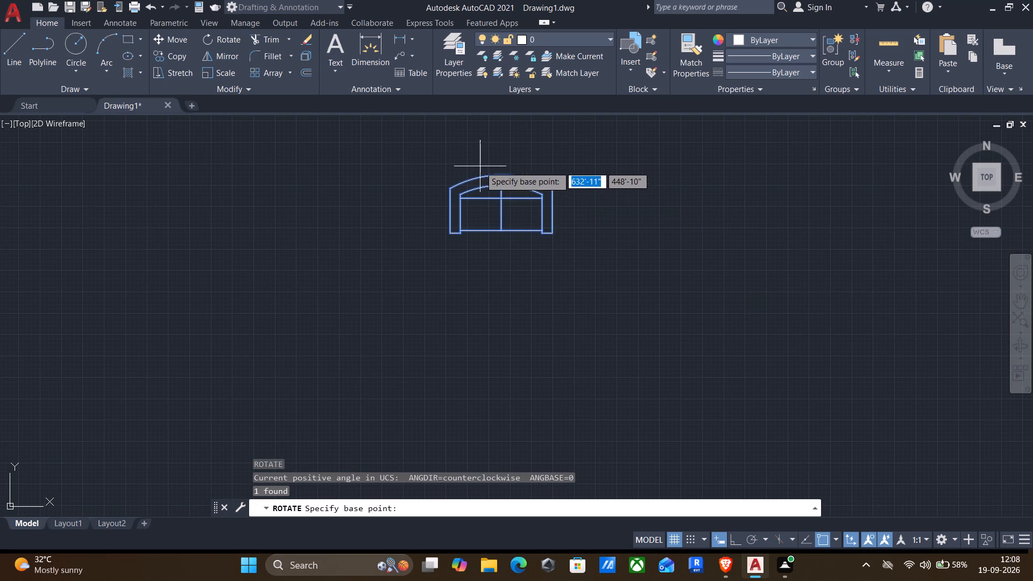
left_click(504, 178)
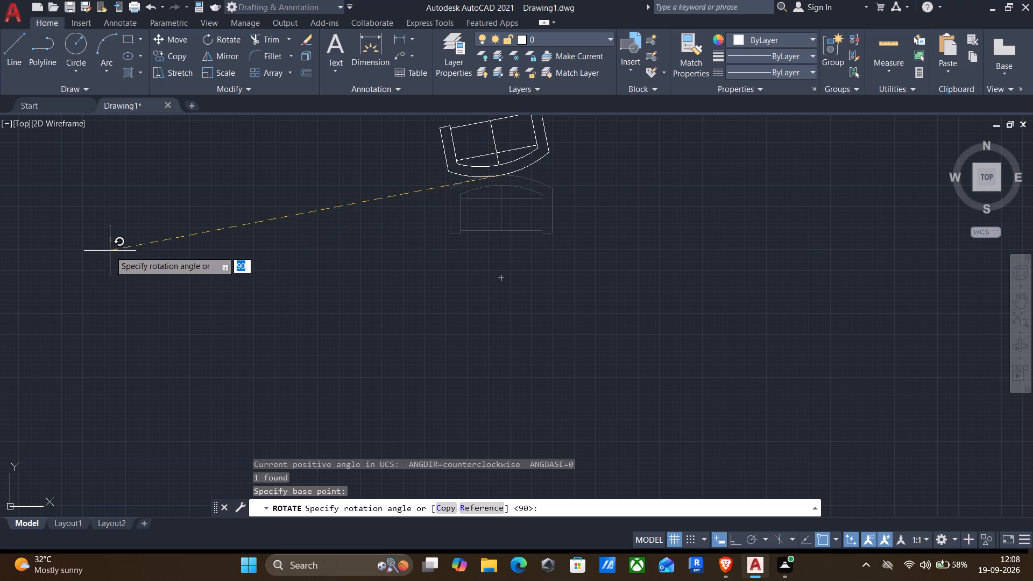
key("F8")
left_click(86, 215)
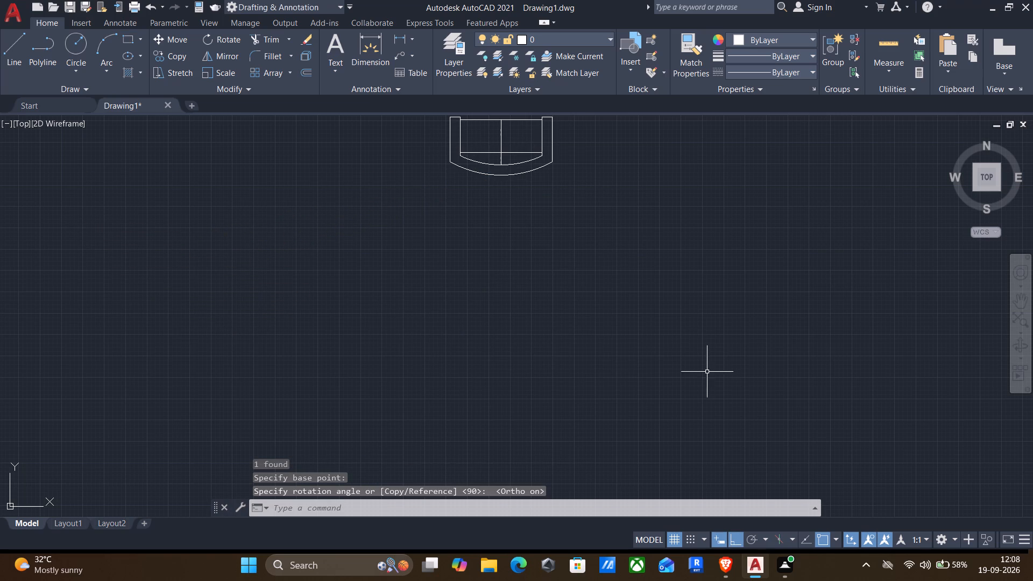
Move the rotated two-seat sofa into the living area, south of the centre table with its back against the south wall.
left_click_drag(691, 342, 676, 323)
left_click(237, 140)
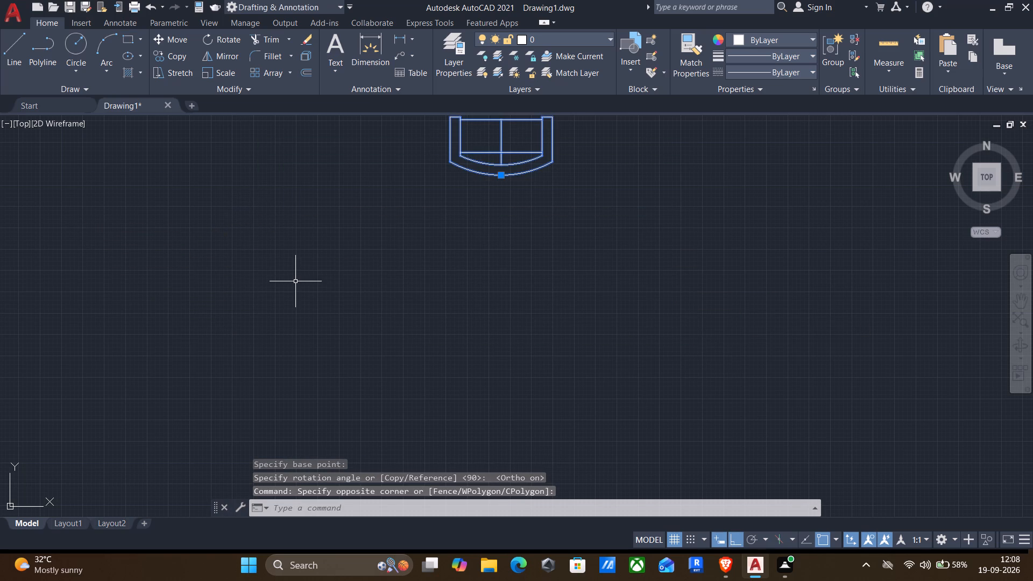
key("m")
key("Return")
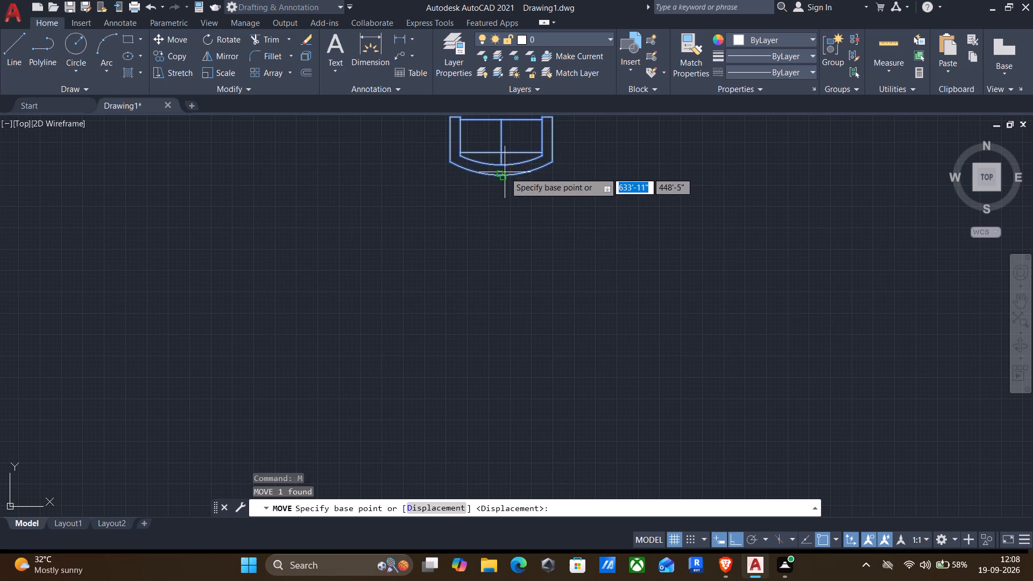
left_click(502, 174)
scroll(522, 223, "down", 2)
key("F8")
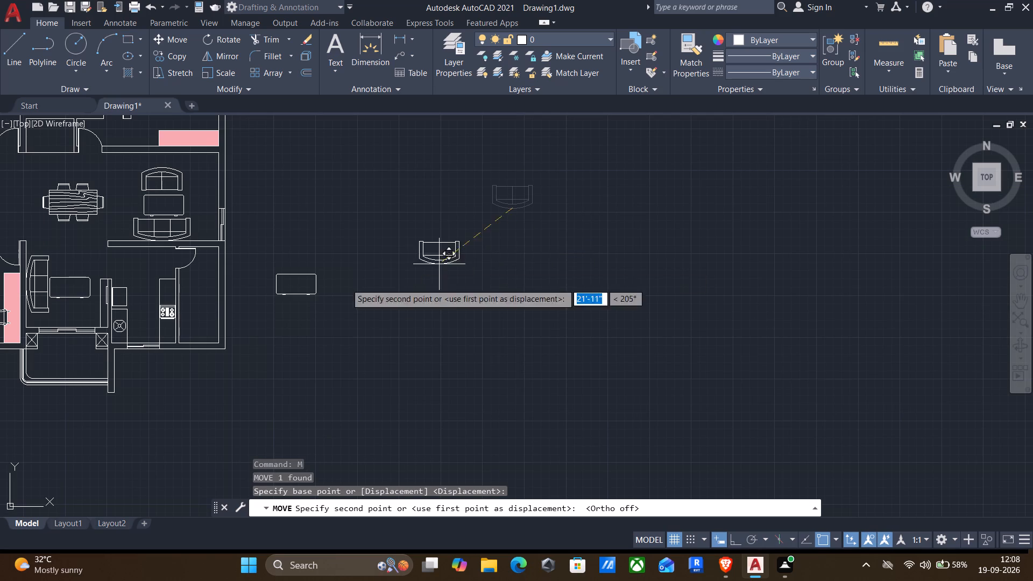
scroll(74, 342, "up", 4)
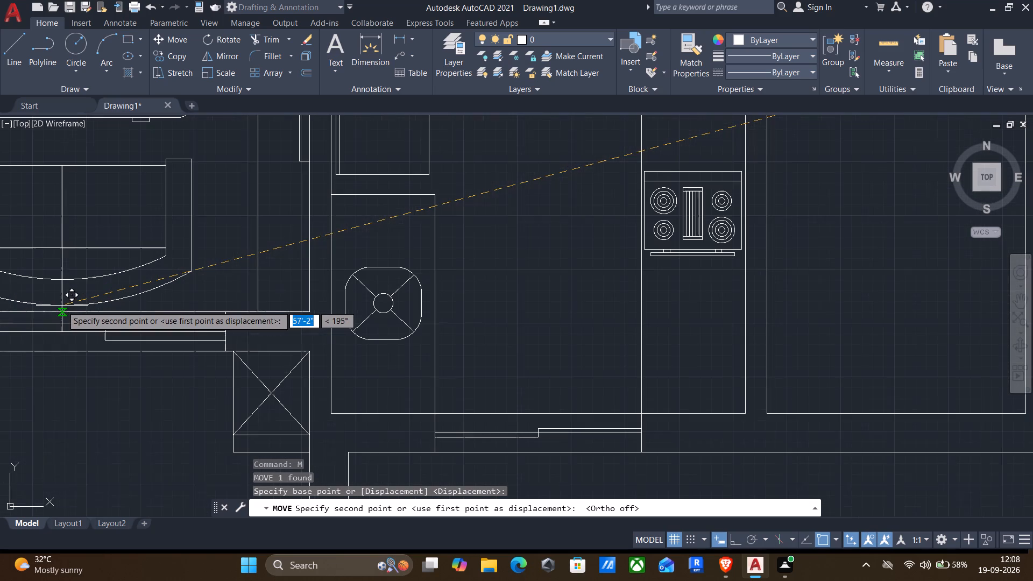
left_click(62, 306)
Erase the leftover source furniture east of the plan: the chair, lamp, bed and desk.
scroll(62, 306, "down", 3)
scroll(155, 332, "down", 2)
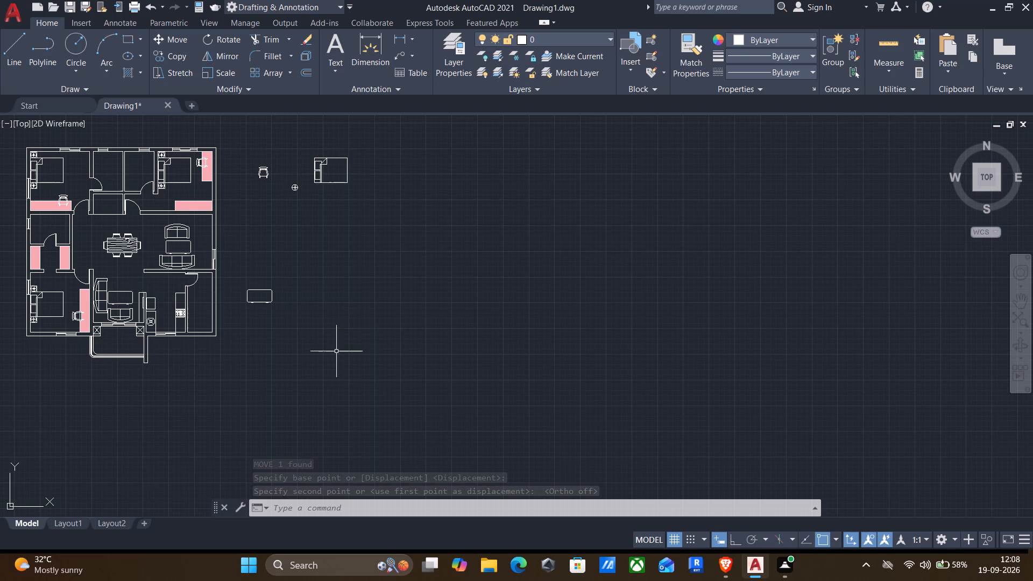
left_click(352, 395)
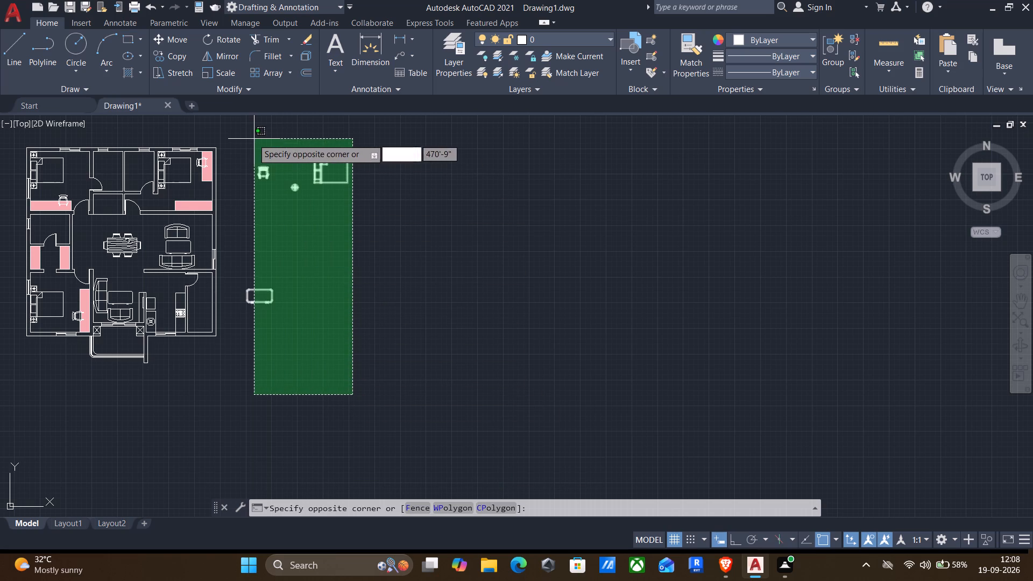
left_click(249, 140)
key("Delete")
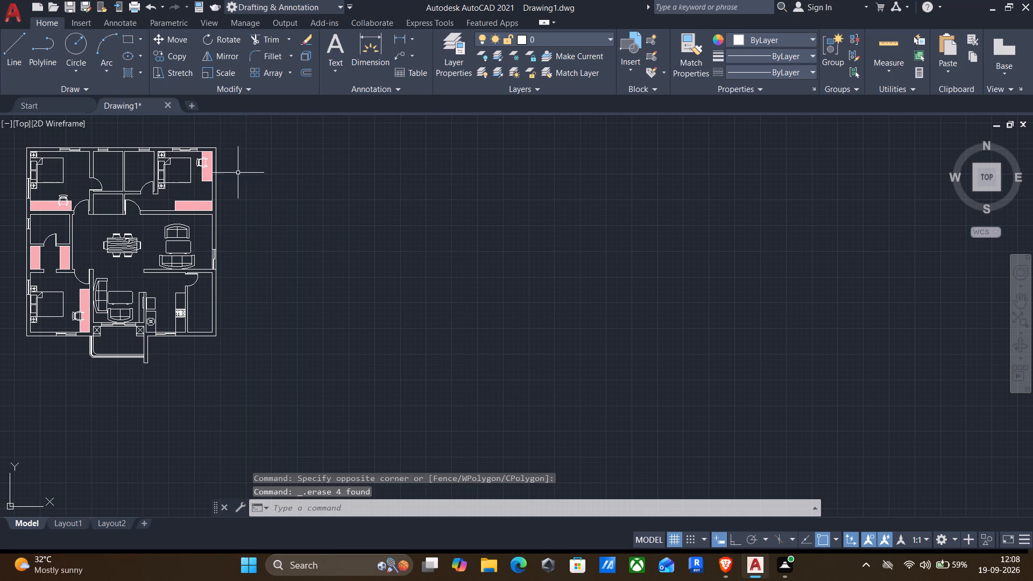
middle_click_drag(215, 196, 433, 194)
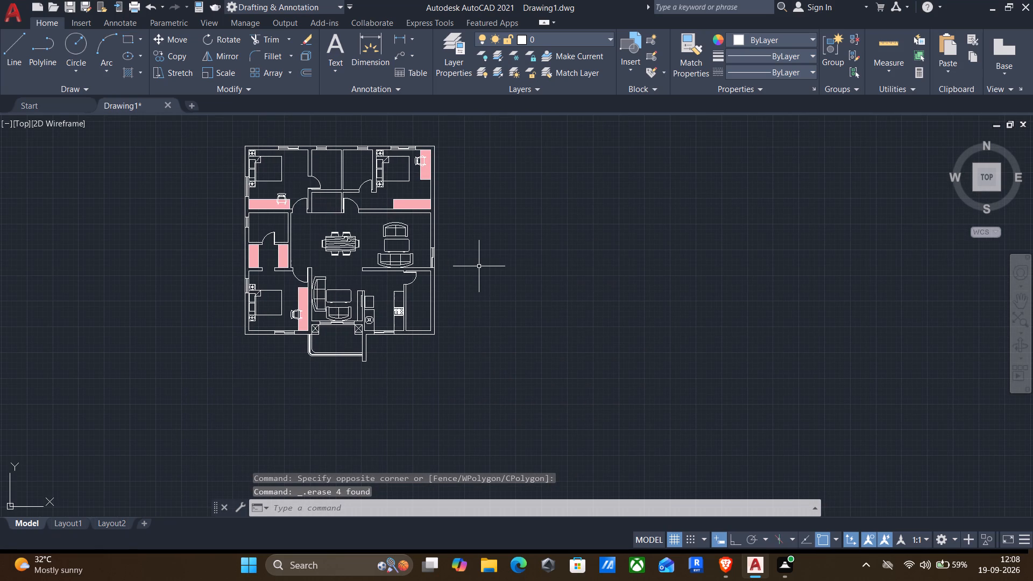
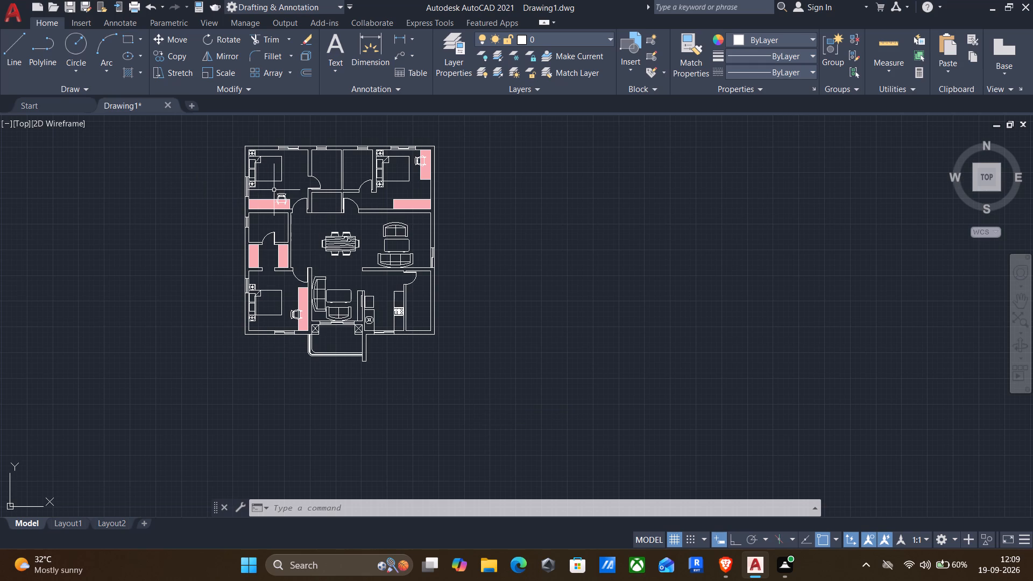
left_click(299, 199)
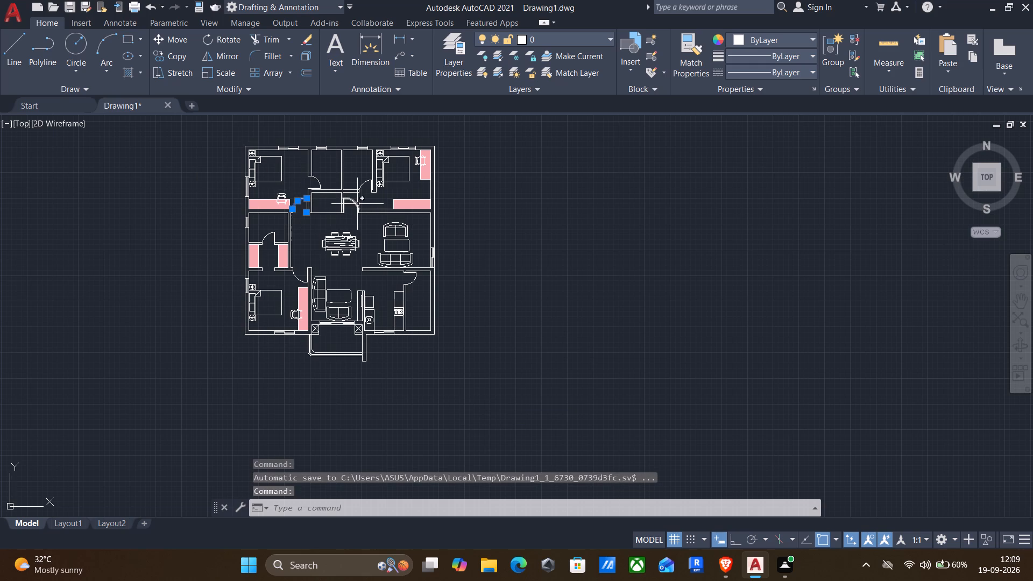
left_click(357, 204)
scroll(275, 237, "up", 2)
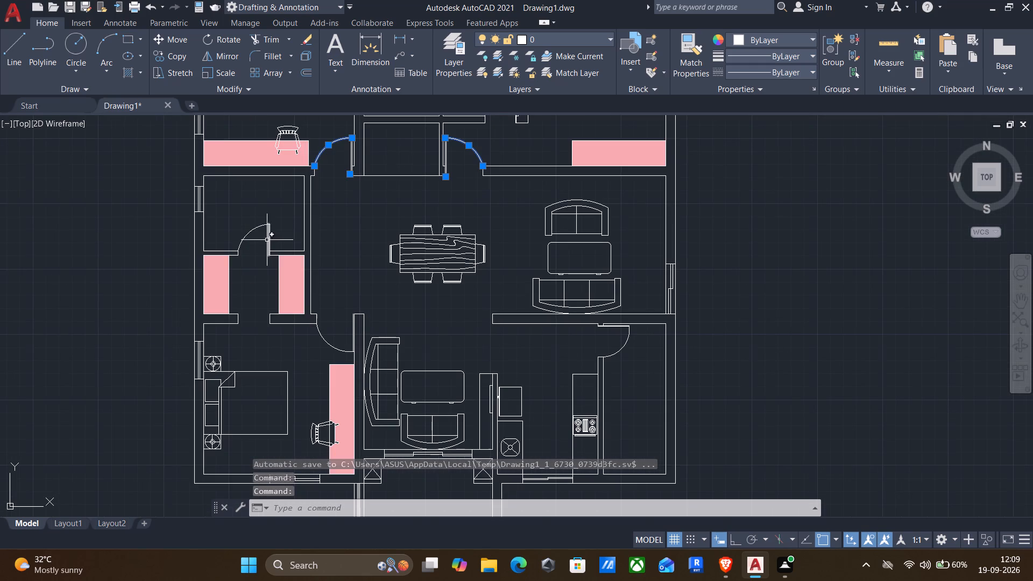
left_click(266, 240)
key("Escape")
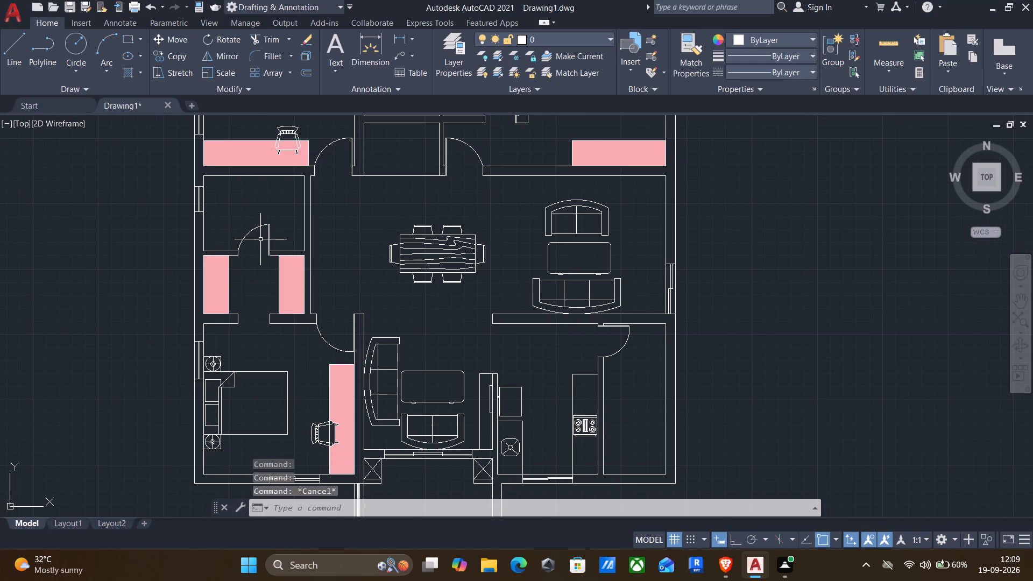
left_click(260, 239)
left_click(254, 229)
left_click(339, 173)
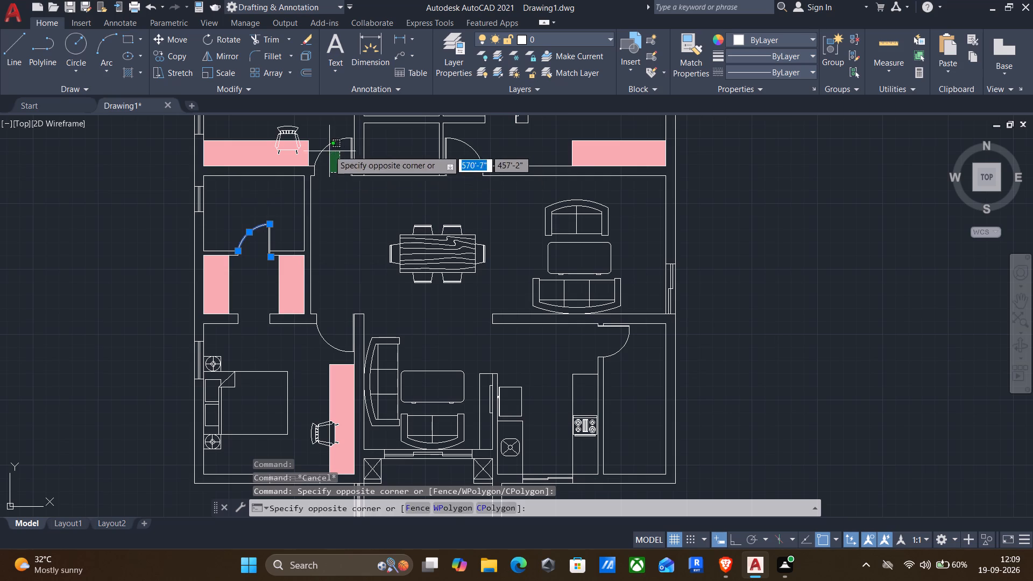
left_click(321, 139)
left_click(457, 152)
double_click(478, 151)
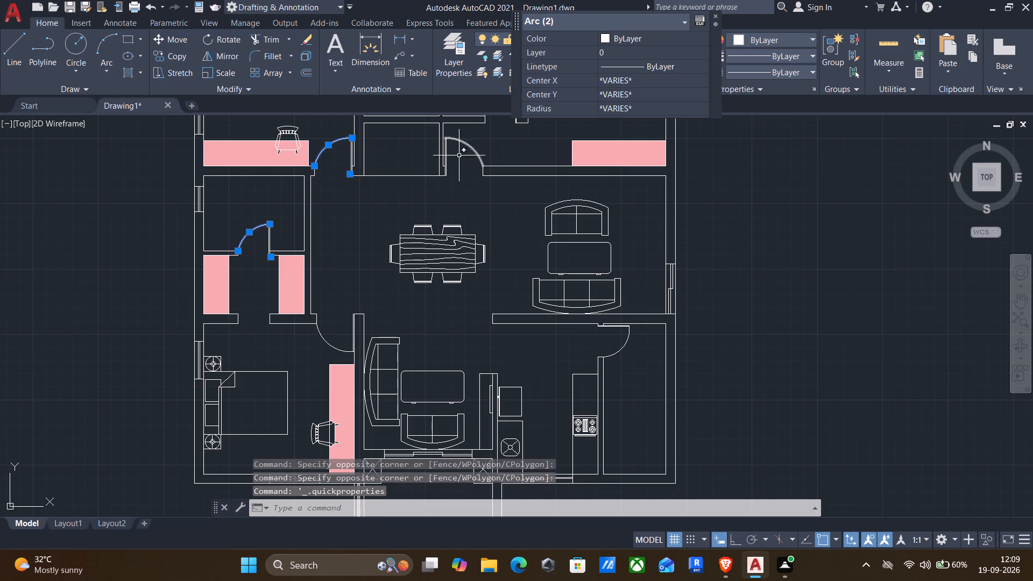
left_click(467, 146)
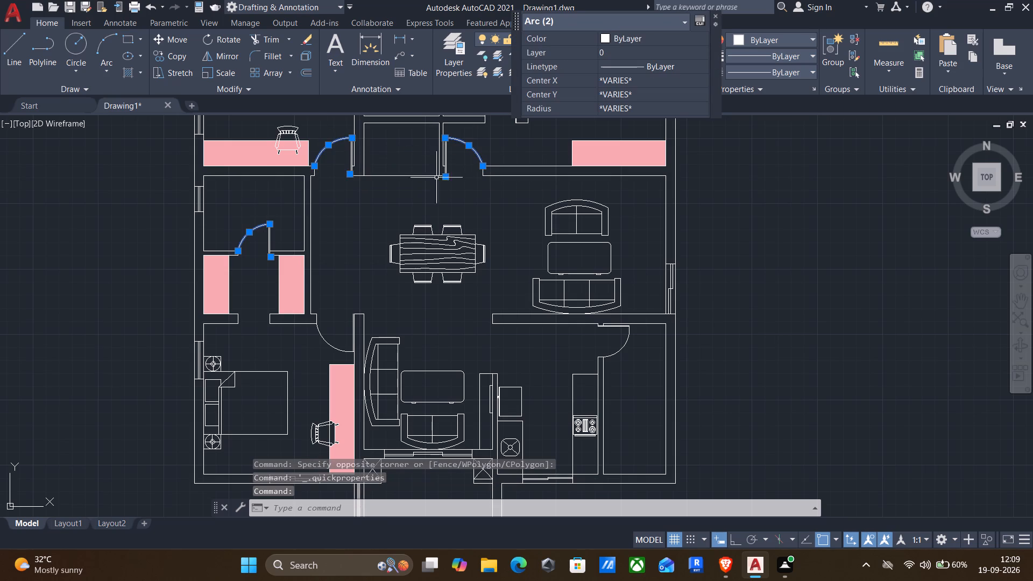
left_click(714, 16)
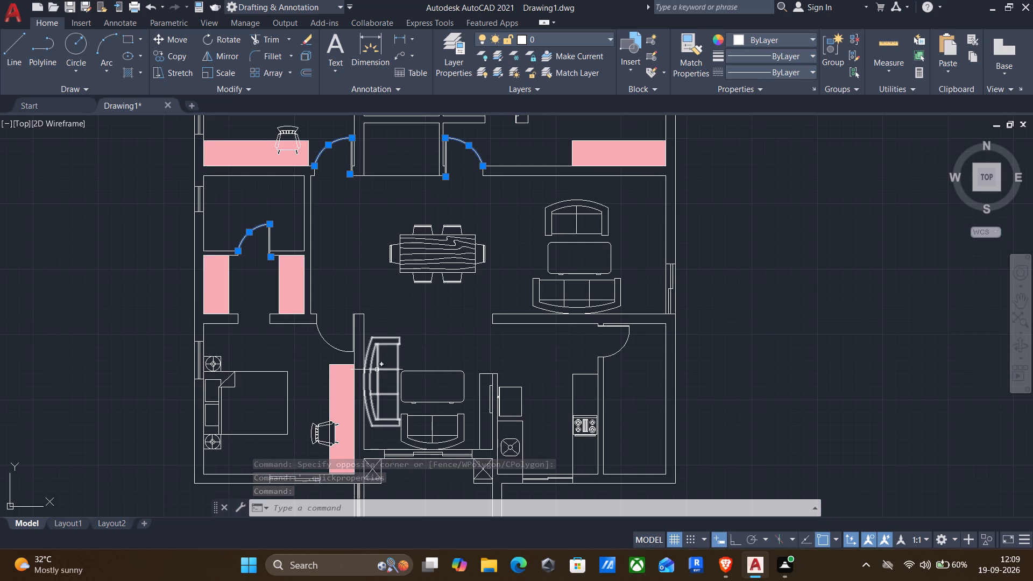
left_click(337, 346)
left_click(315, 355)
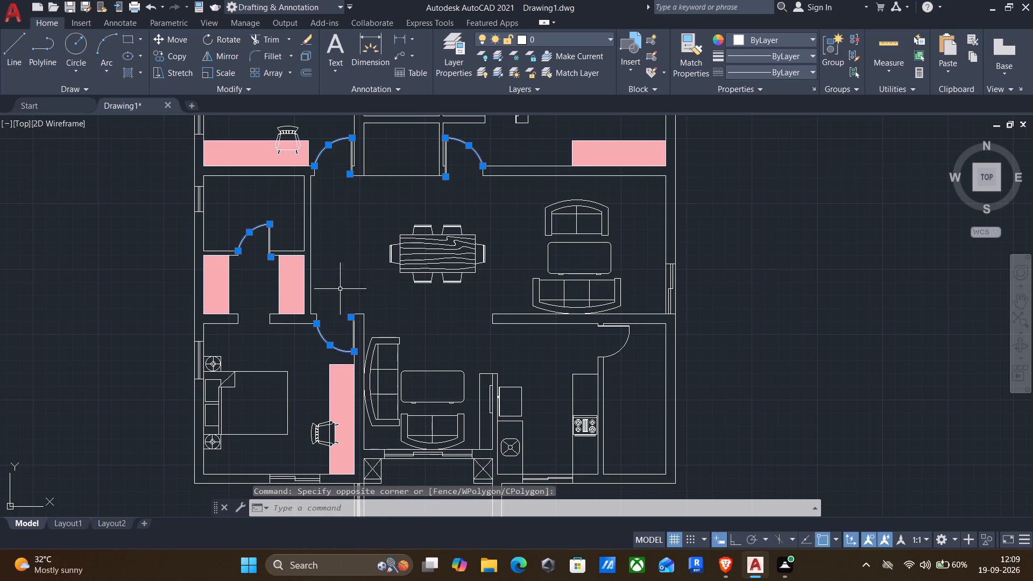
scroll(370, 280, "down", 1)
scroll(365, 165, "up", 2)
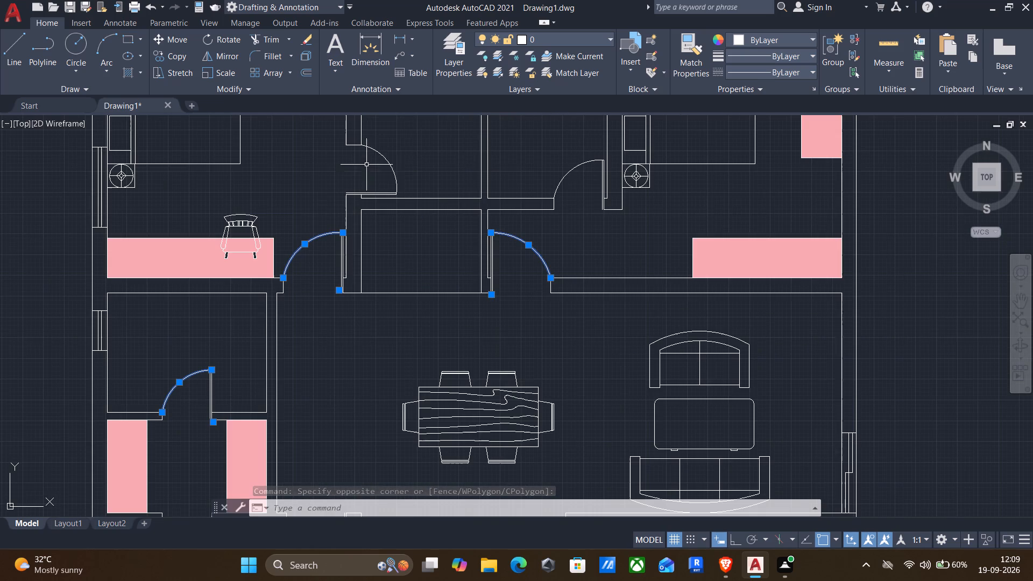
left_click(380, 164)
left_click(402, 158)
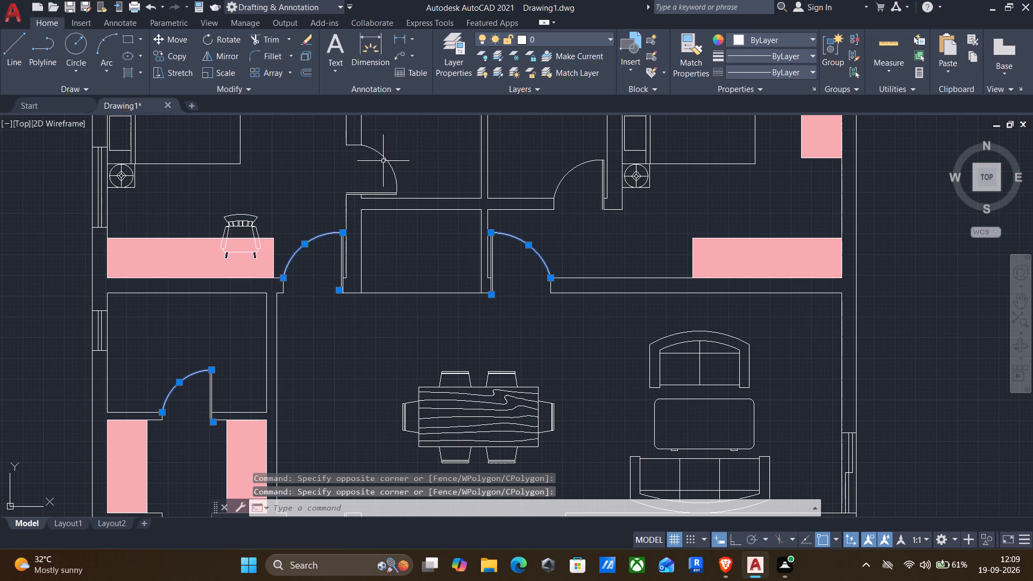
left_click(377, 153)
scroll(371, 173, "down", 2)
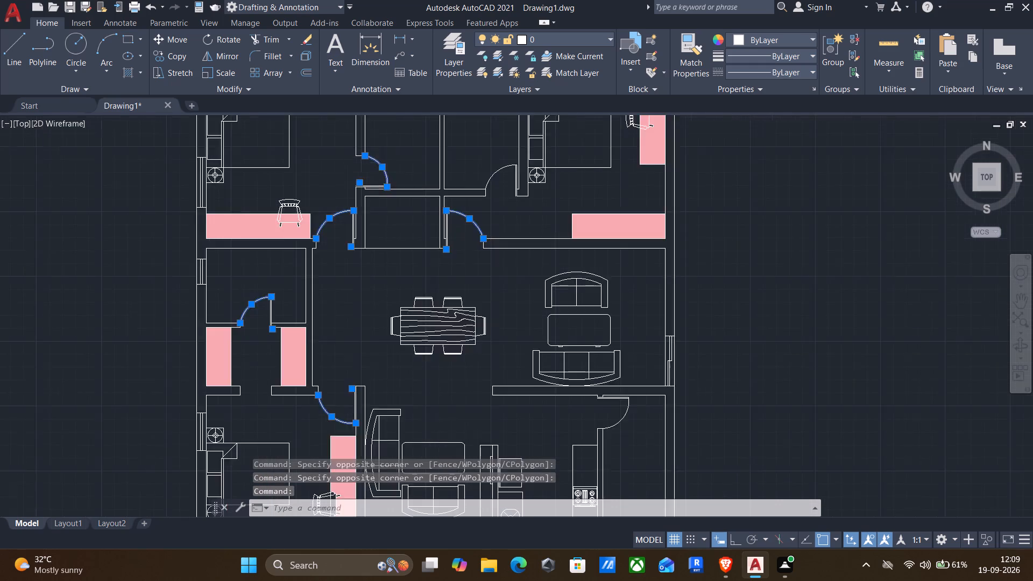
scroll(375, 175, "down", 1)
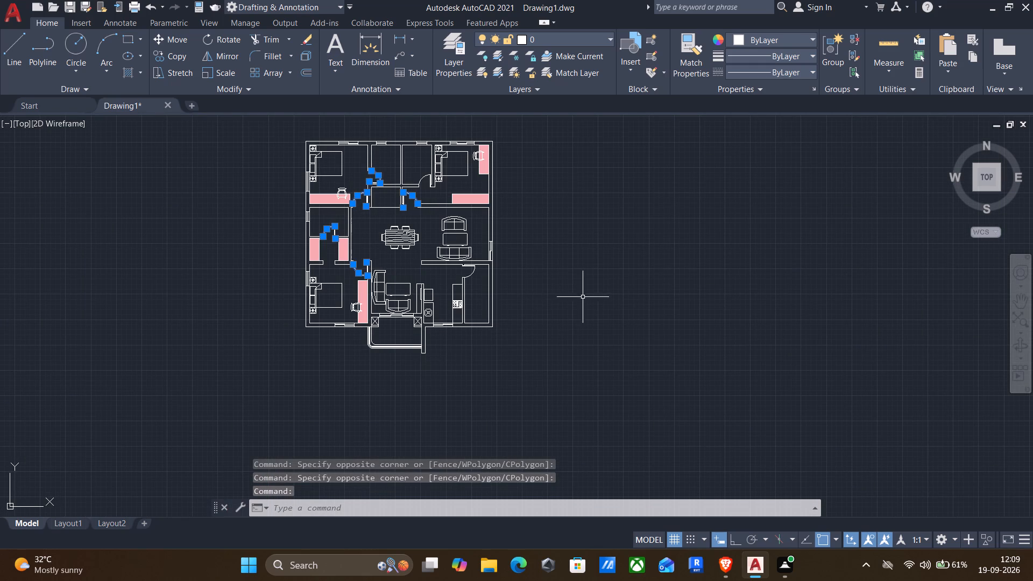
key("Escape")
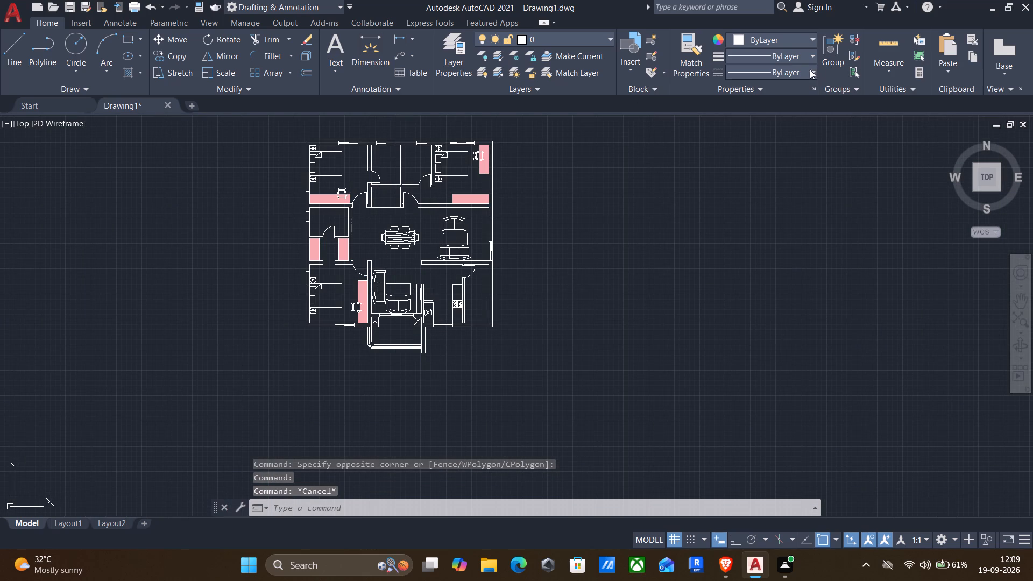
Load the HIDDEN linetype from acad.lin into the drawing's linetype list.
left_click(810, 69)
left_click(755, 143)
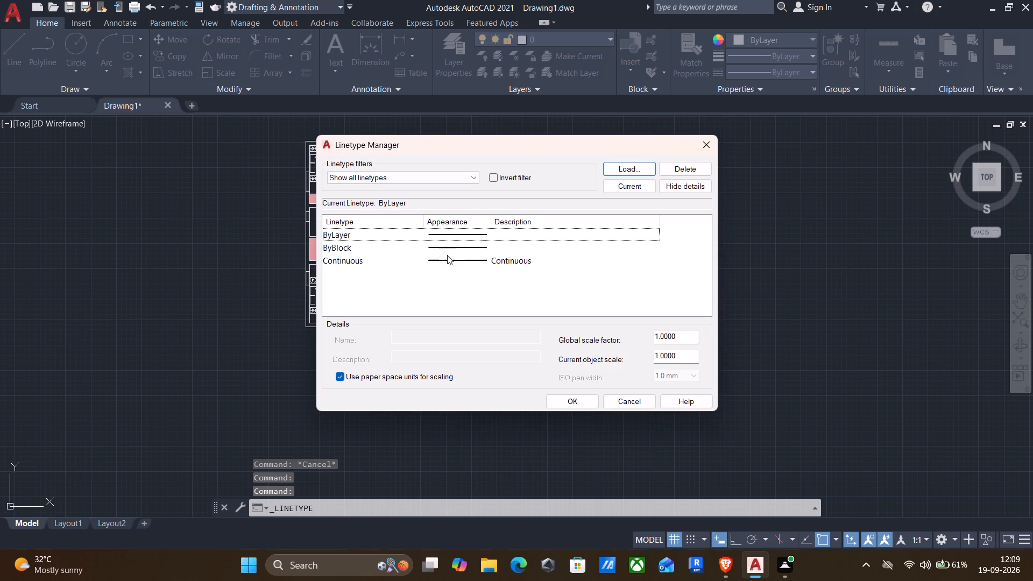
left_click(612, 167)
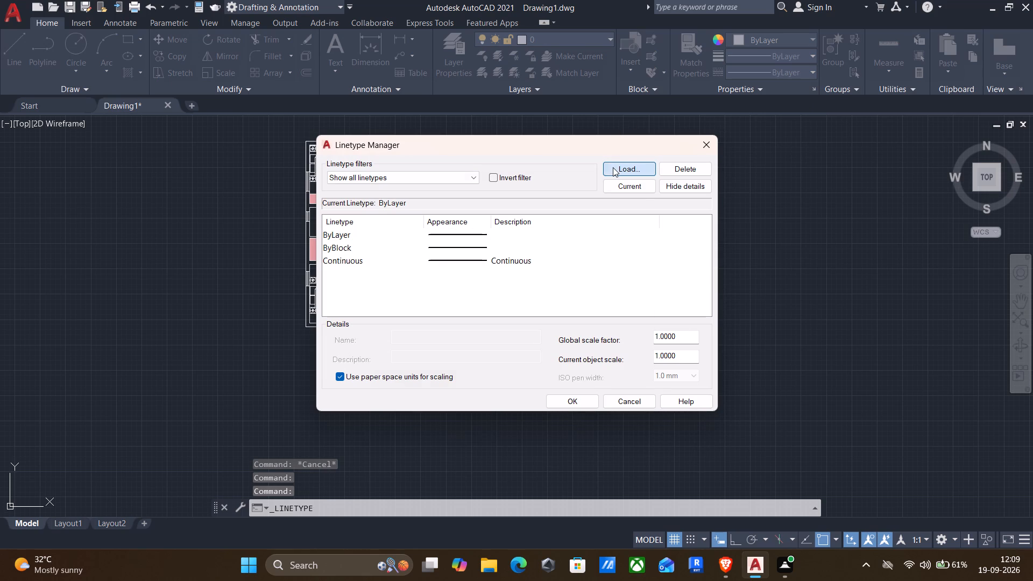
scroll(530, 272, "down", 6)
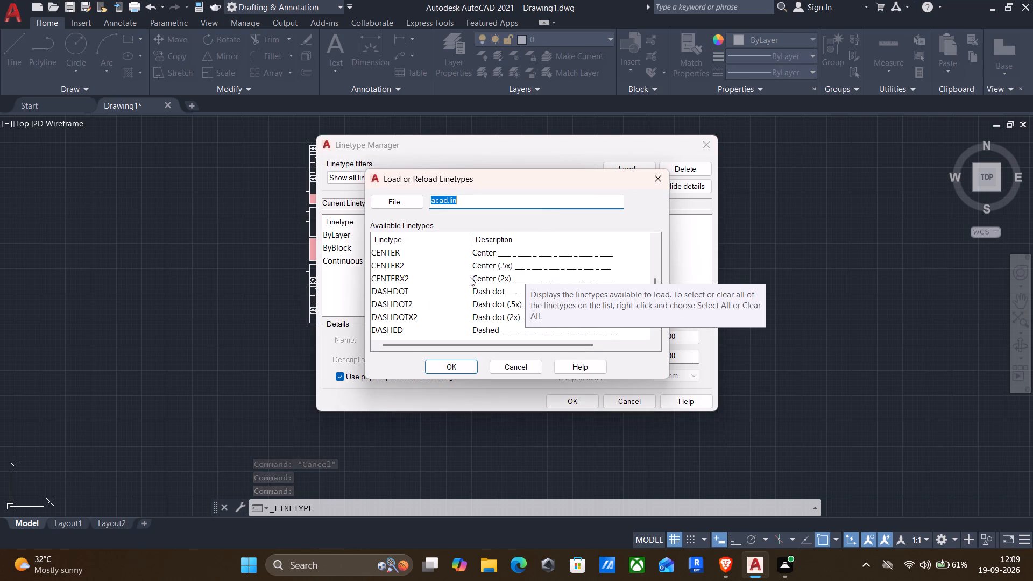
scroll(444, 290, "down", 5)
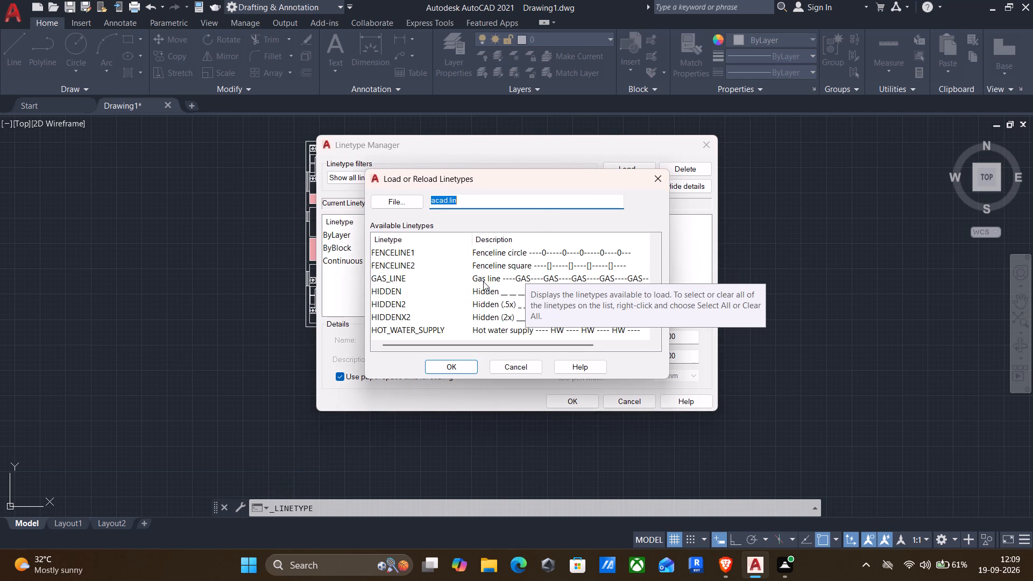
scroll(483, 281, "down", 1)
left_click(512, 254)
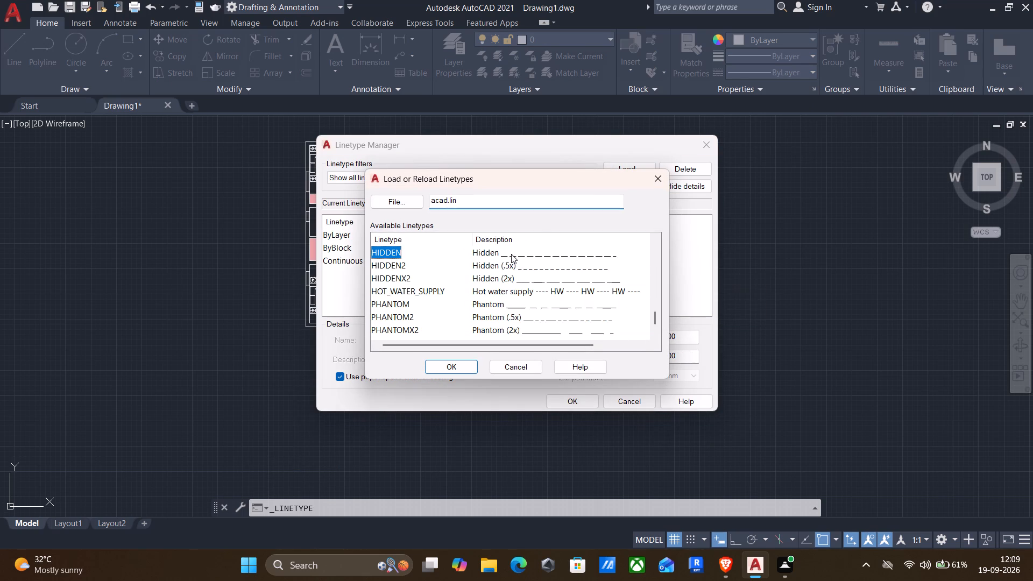
left_click(447, 363)
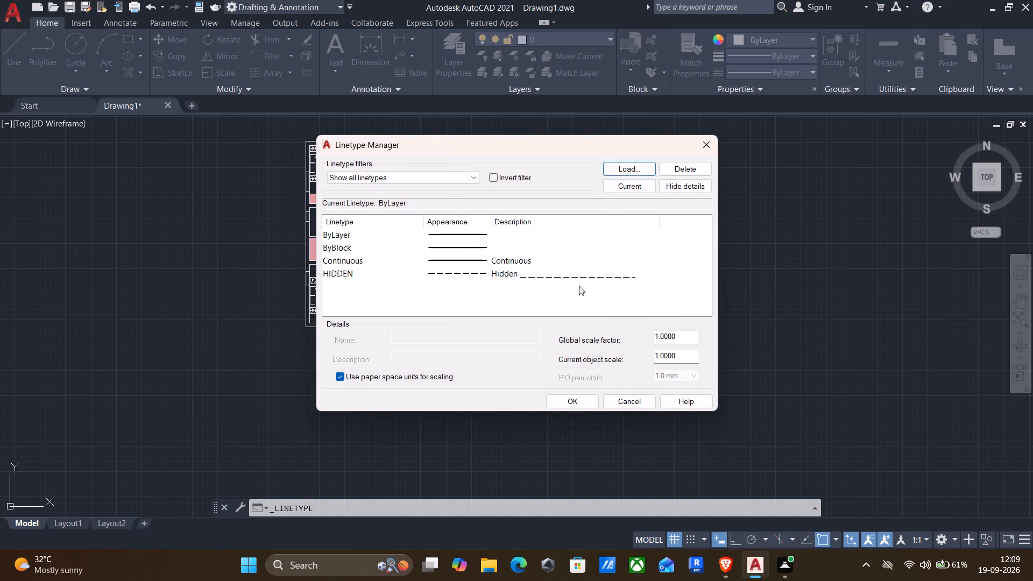
Set both the global scale factor and the current object scale of linetypes to 5.
left_click_drag(680, 338, 518, 330)
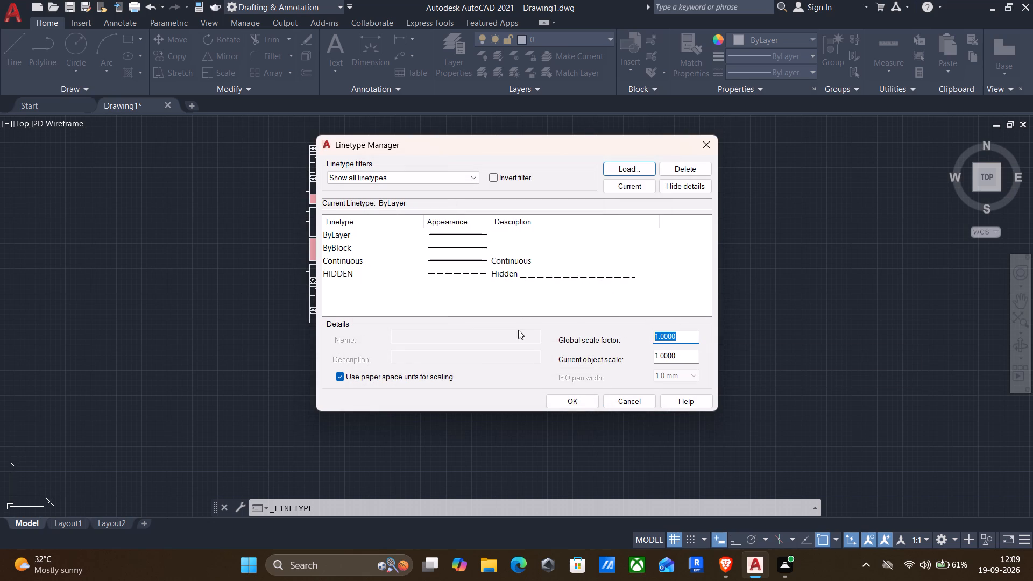
key("5")
left_click_drag(668, 337, 397, 324)
left_click_drag(690, 353, 537, 356)
key("5")
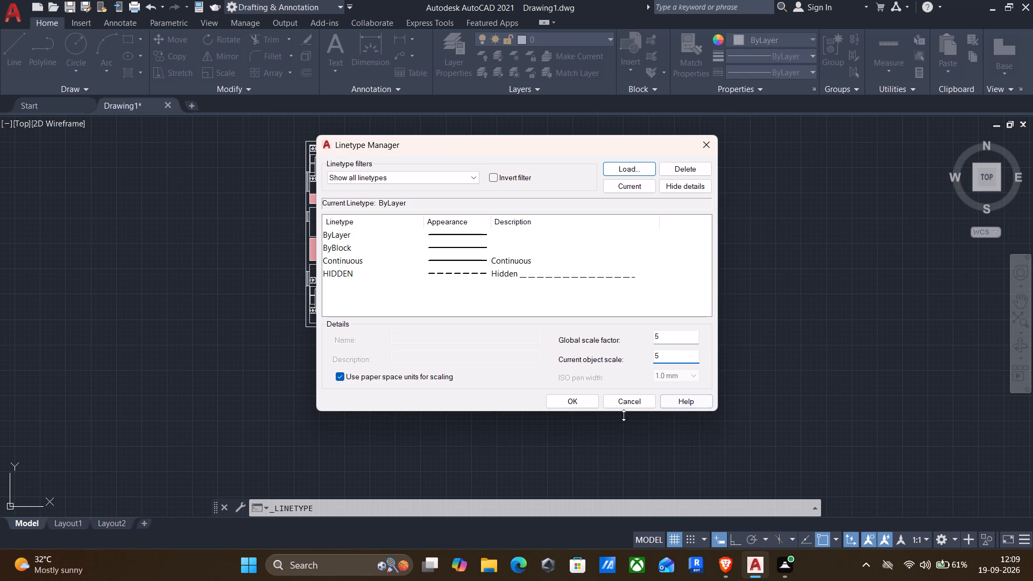
left_click(494, 279)
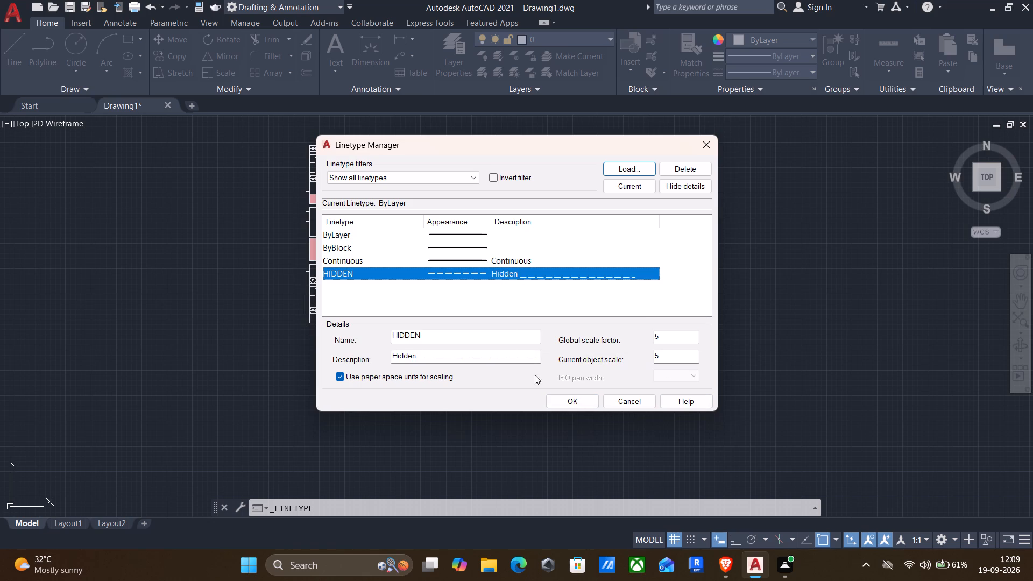
left_click(565, 395)
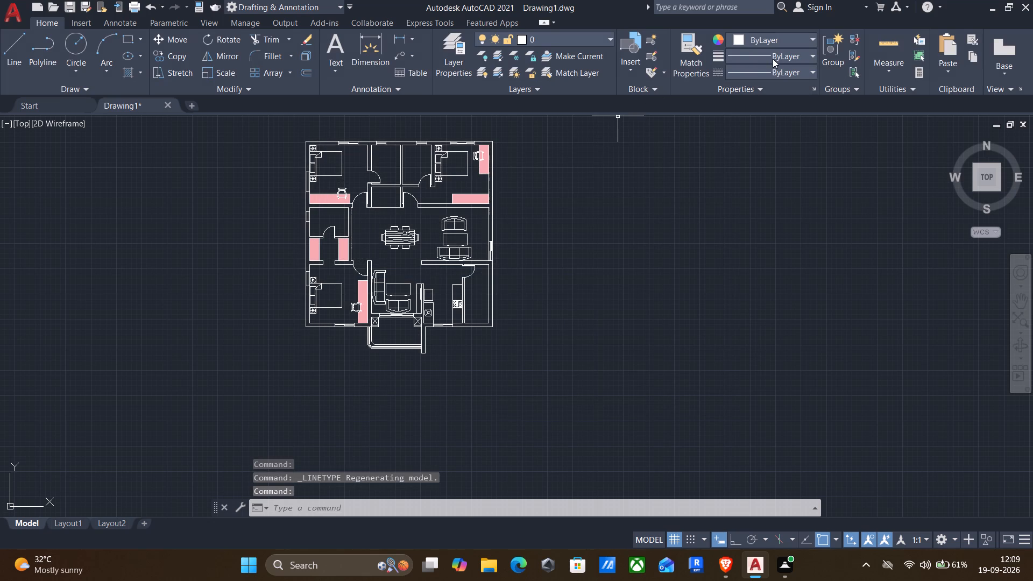
Make HIDDEN the current linetype for new objects.
left_click_drag(773, 59, 767, 60)
left_click(785, 61)
left_click(804, 72)
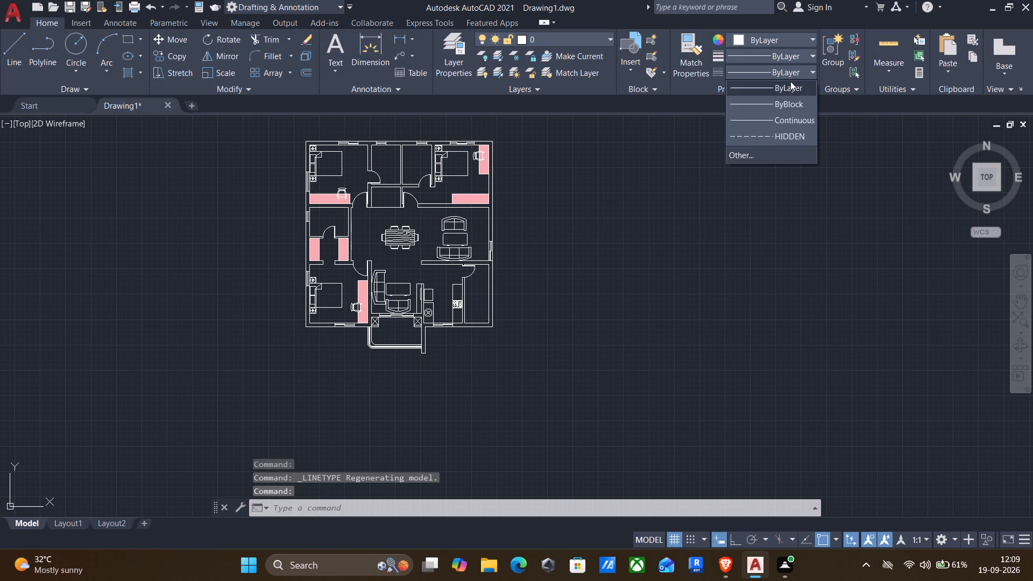
left_click(776, 139)
Draw one slanted trial line in the empty area east of the floor plan, using the HIDDEN linetype.
key("semicolon")
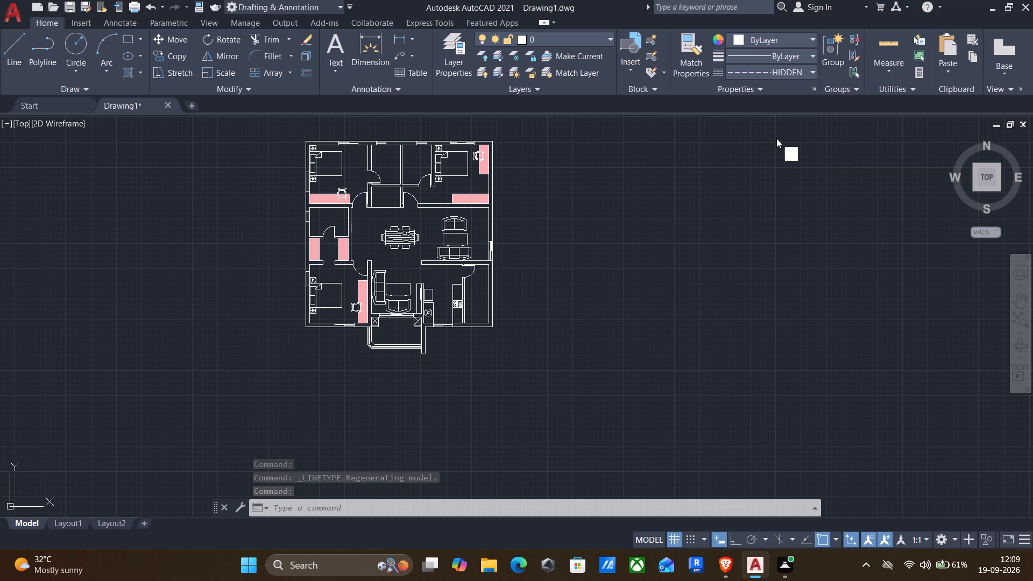
key("BackSpace")
key("BackSpace")
key("l")
key("Return")
left_click_drag(773, 147, 754, 175)
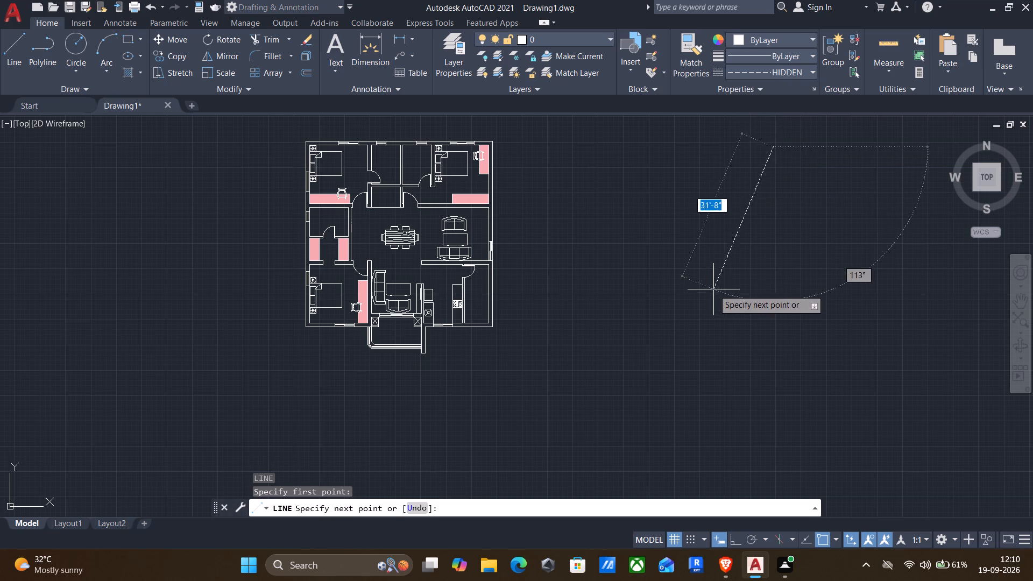
left_click(711, 311)
key("Return")
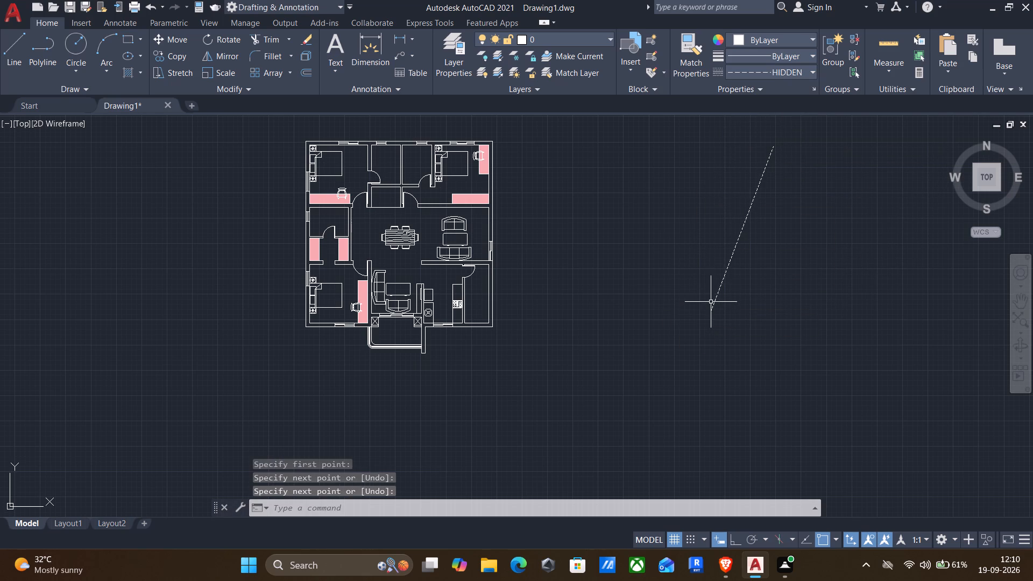
Set both the global scale factor and the current object scale of linetypes to 8.
scroll(721, 266, "up", 3)
scroll(721, 267, "down", 3)
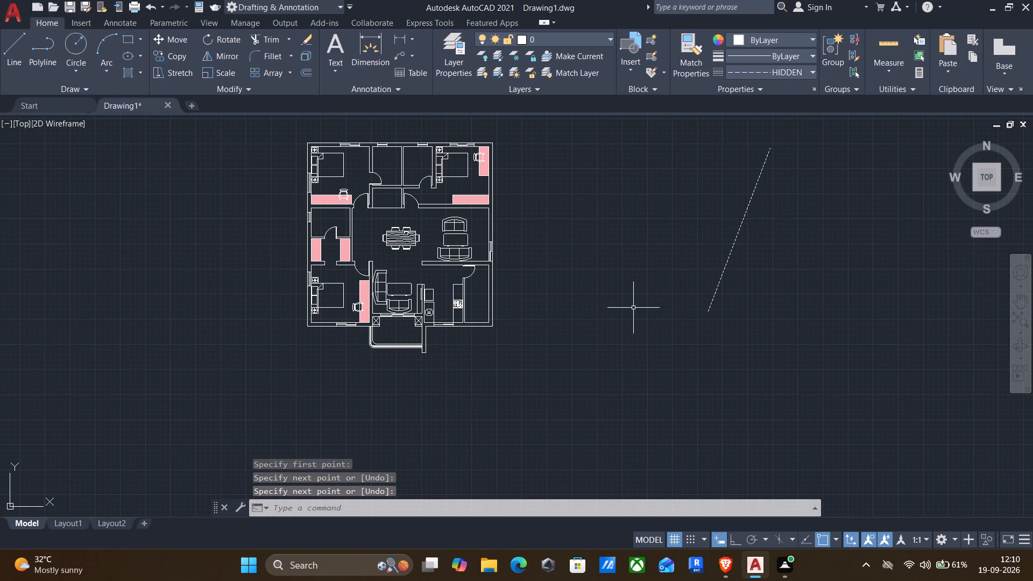
middle_click_drag(633, 308, 743, 295)
left_click(788, 74)
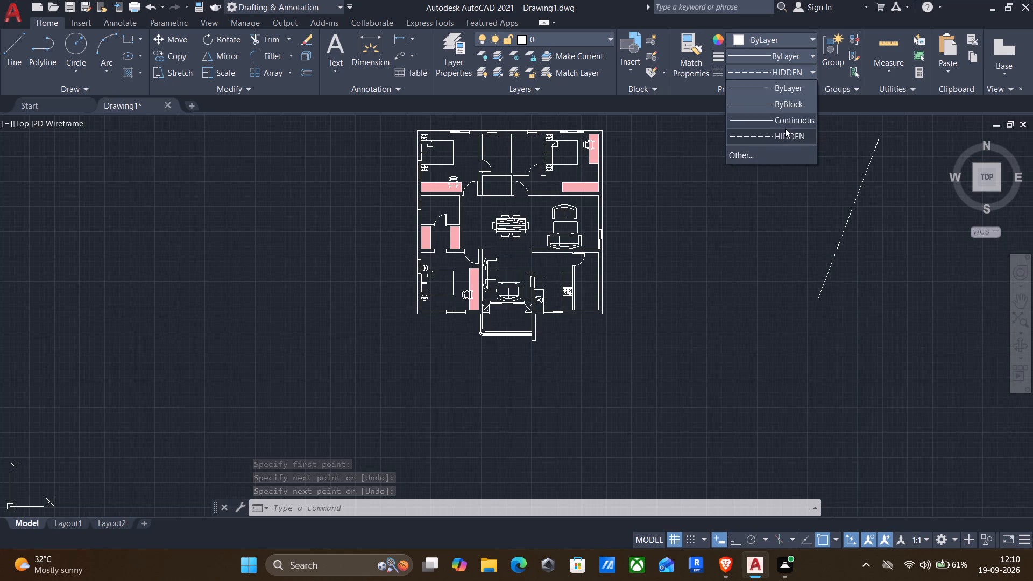
left_click(755, 160)
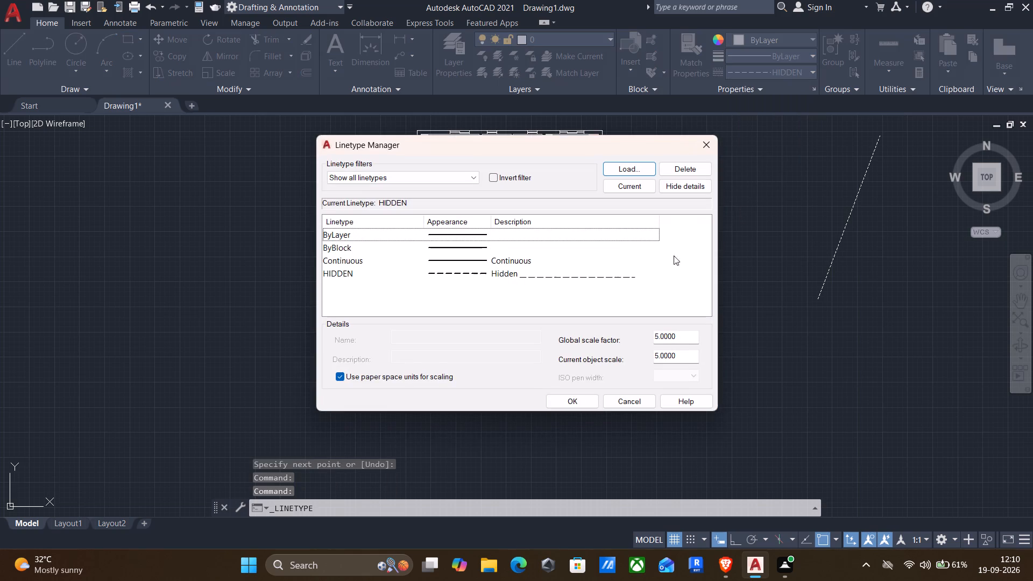
left_click(587, 275)
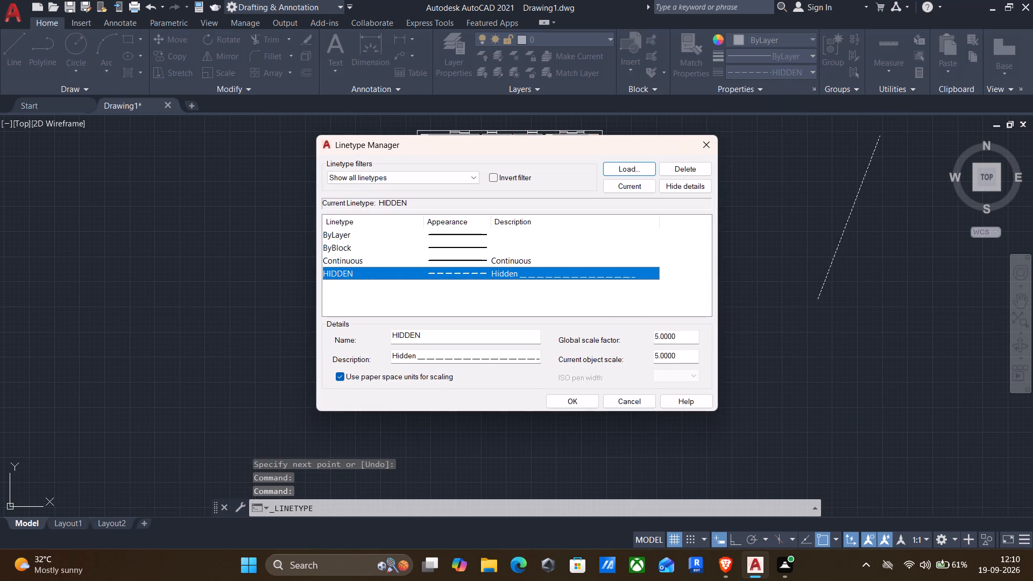
left_click_drag(685, 339, 434, 322)
key("8")
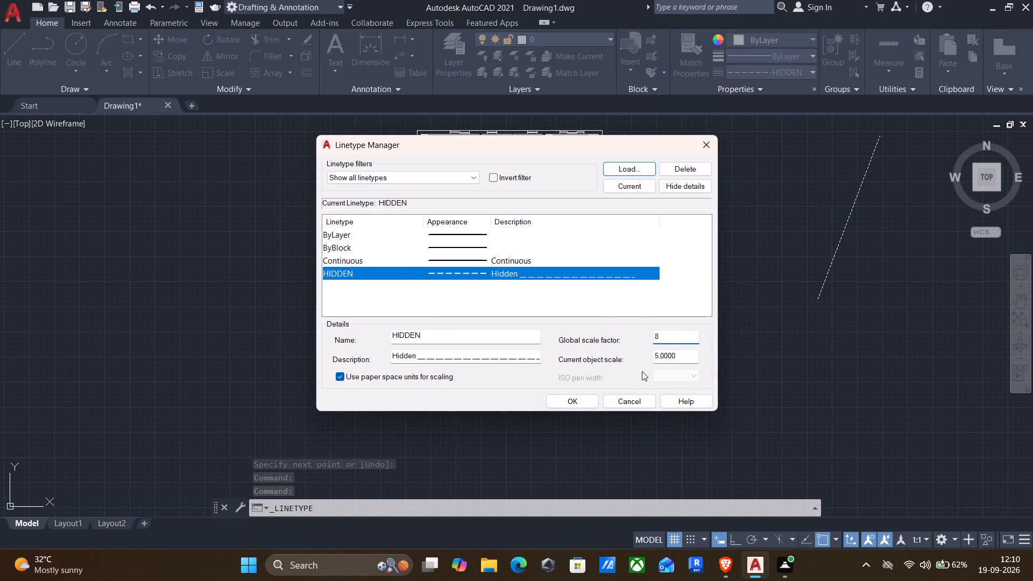
left_click_drag(685, 357, 383, 341)
key("8")
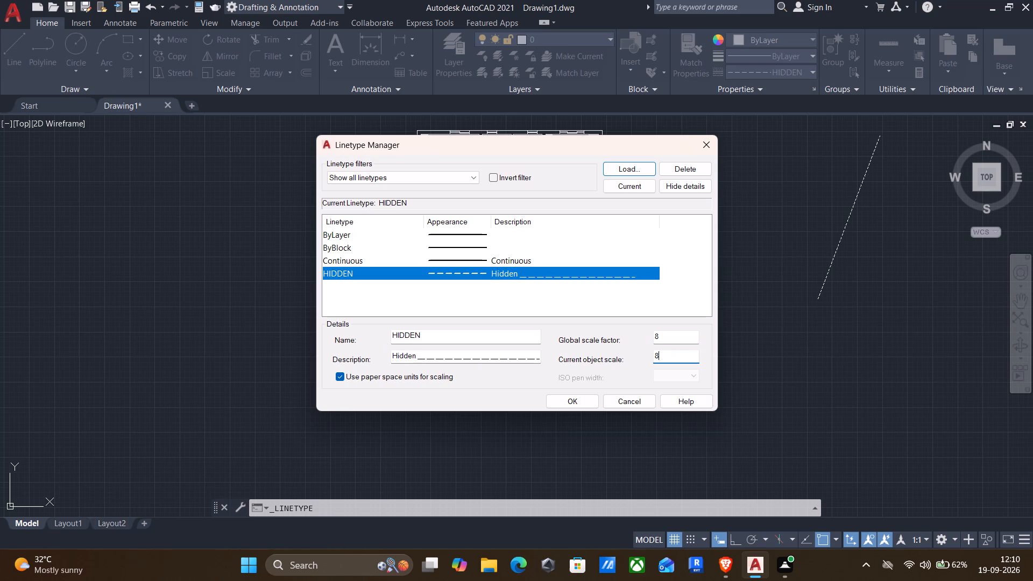
left_click(575, 398)
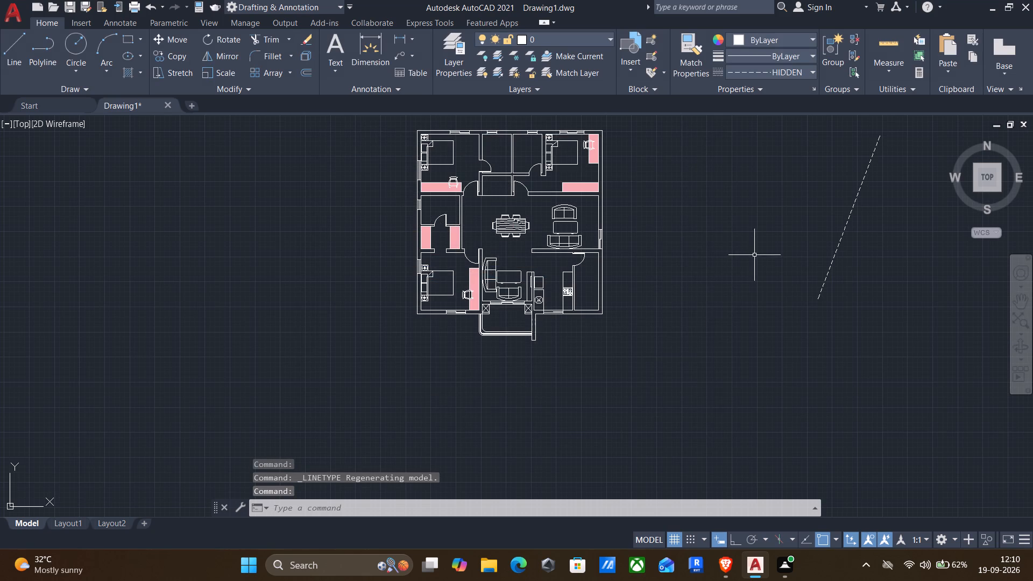
Draw a second slanted HIDDEN trial line in the empty area between the floor plan and the first trial line.
key("l")
key("Return")
left_click(713, 195)
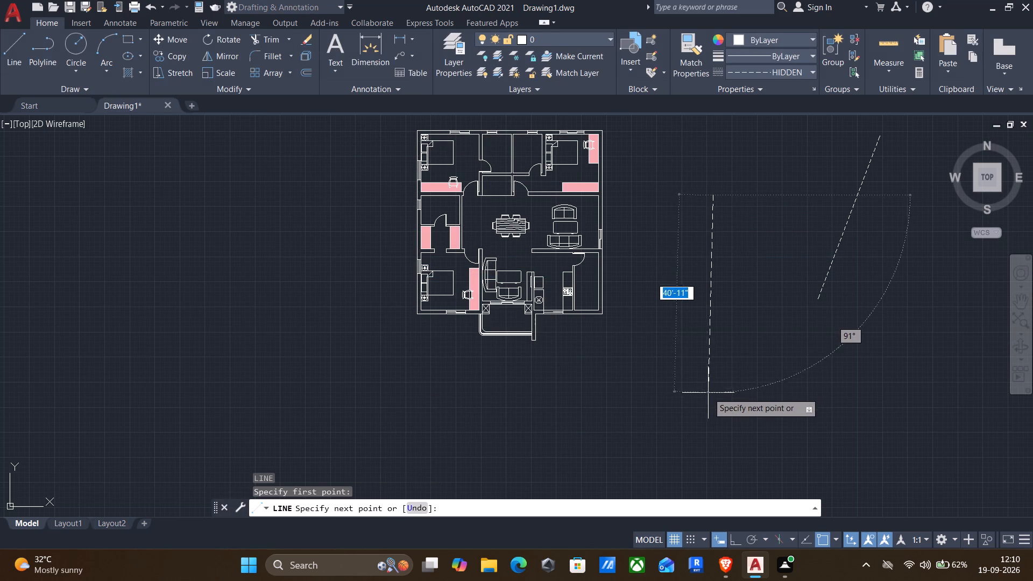
left_click(669, 379)
key("Return")
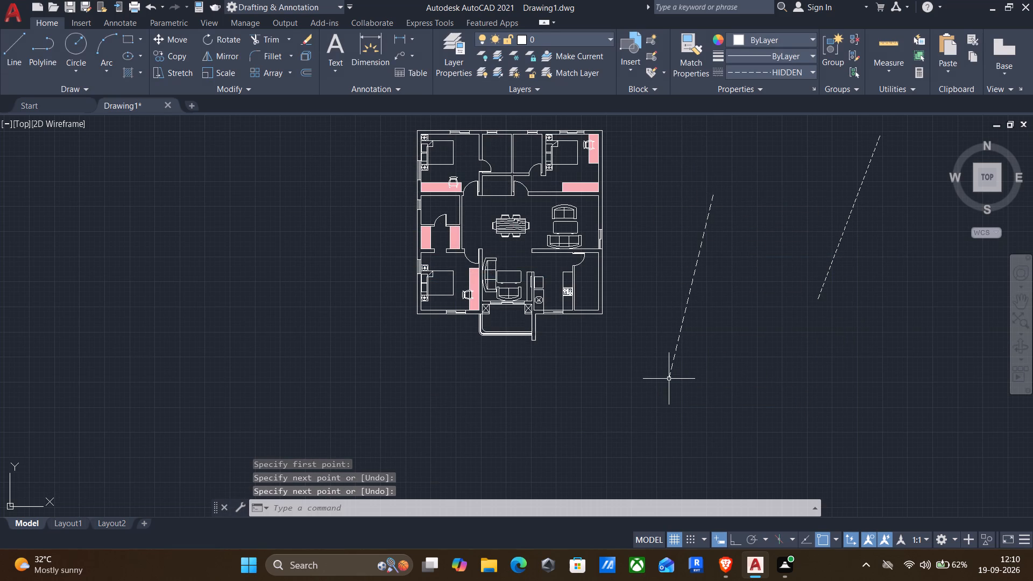
Match the second trial line's properties onto the door swing arcs of the southeast room and the southwest bedroom.
type("match")
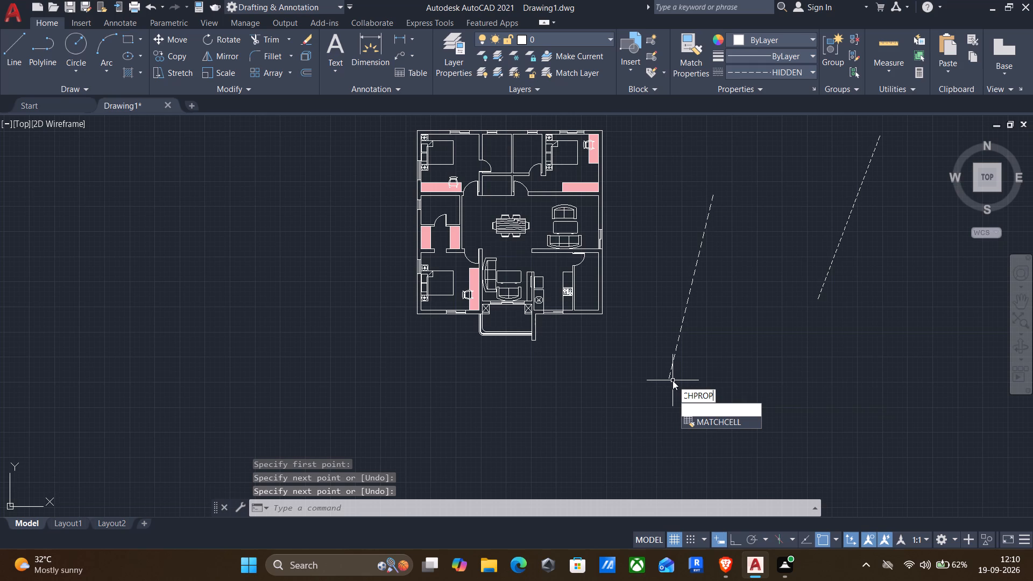
key("Return")
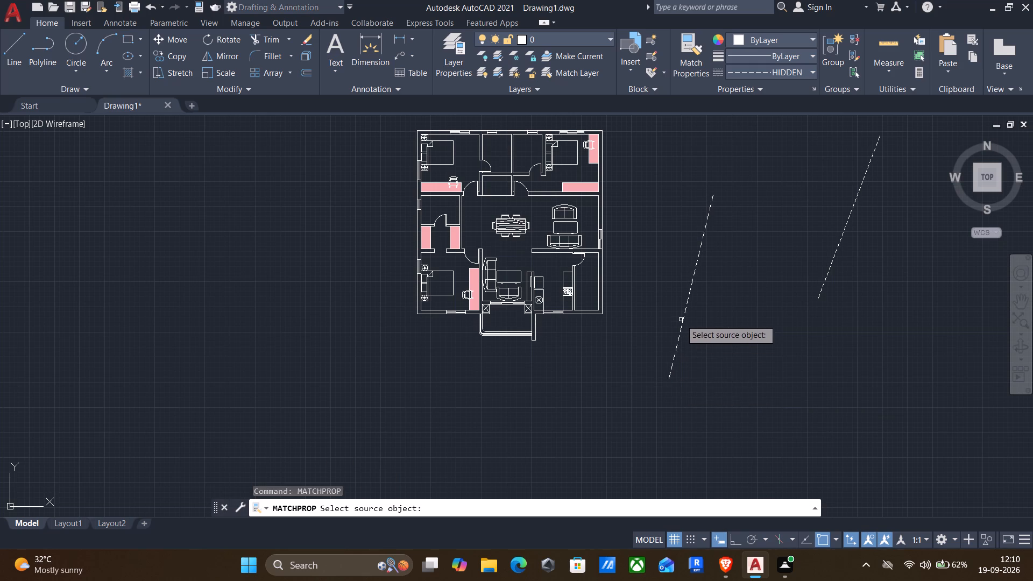
left_click(681, 320)
scroll(582, 298, "up", 3)
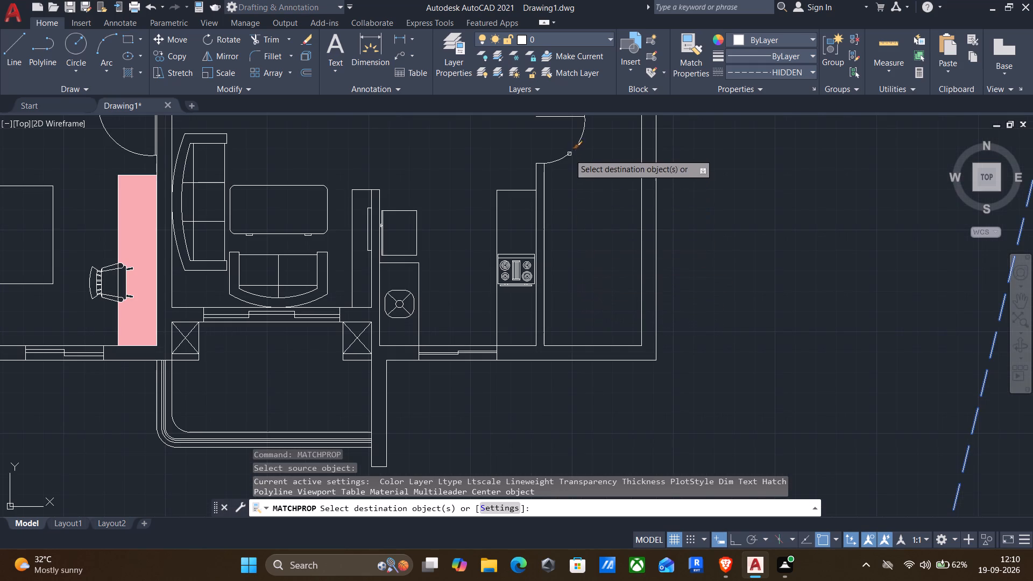
left_click(568, 153)
scroll(568, 194, "down", 2)
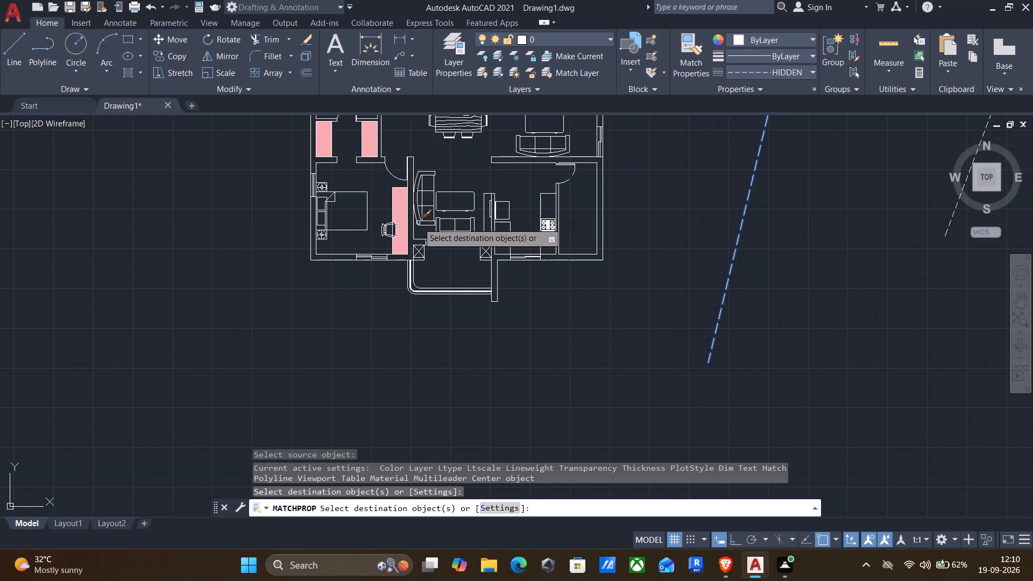
left_click(395, 179)
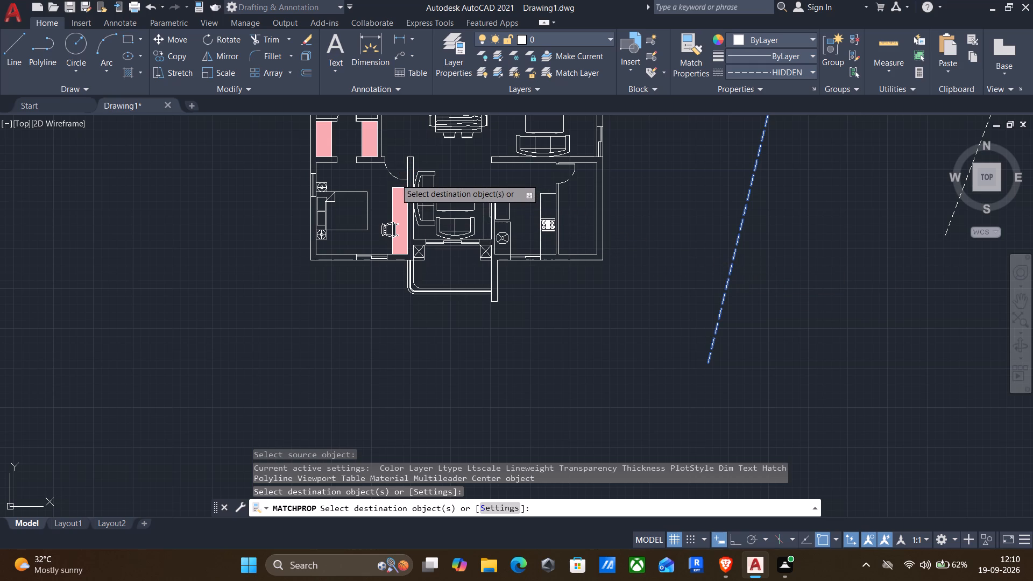
Apply the same matched properties to the two door swing arcs opening from the dining area toward the northwest and northeast bedrooms.
scroll(344, 185, "down", 1)
middle_click_drag(294, 176, 300, 219)
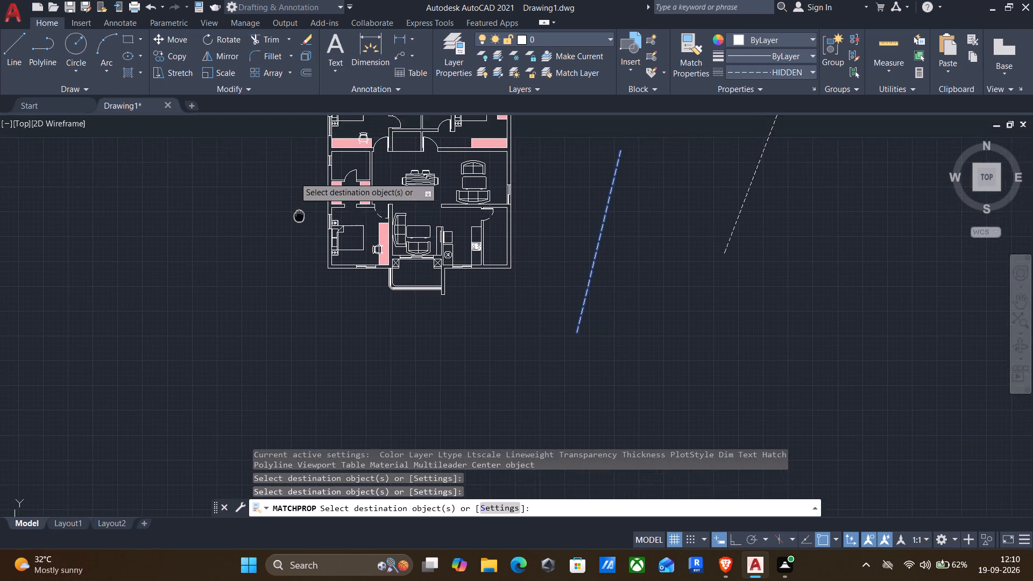
middle_click_drag(300, 219, 345, 316)
scroll(425, 236, "up", 3)
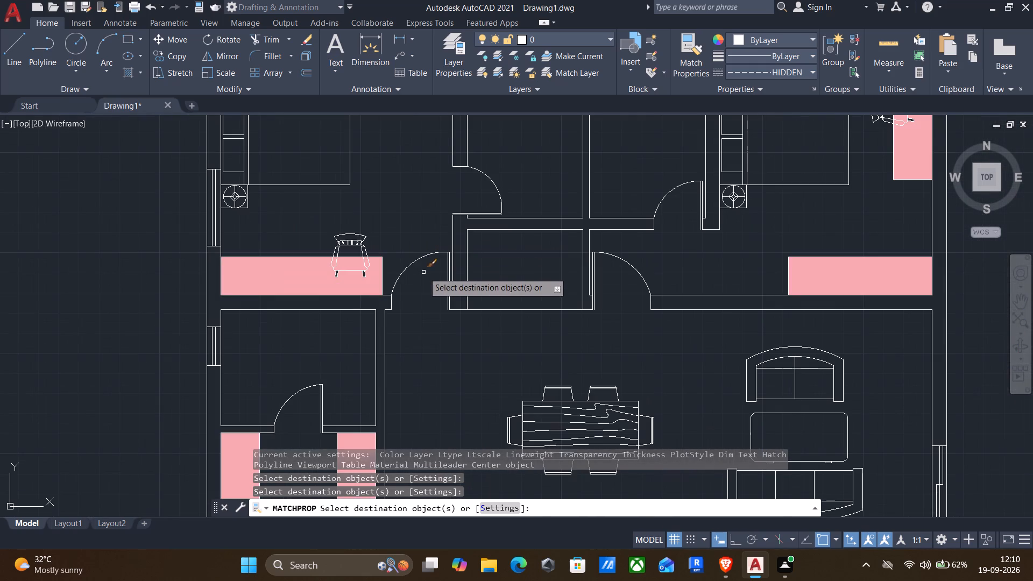
left_click_drag(423, 273, 406, 246)
left_click_drag(607, 287, 656, 259)
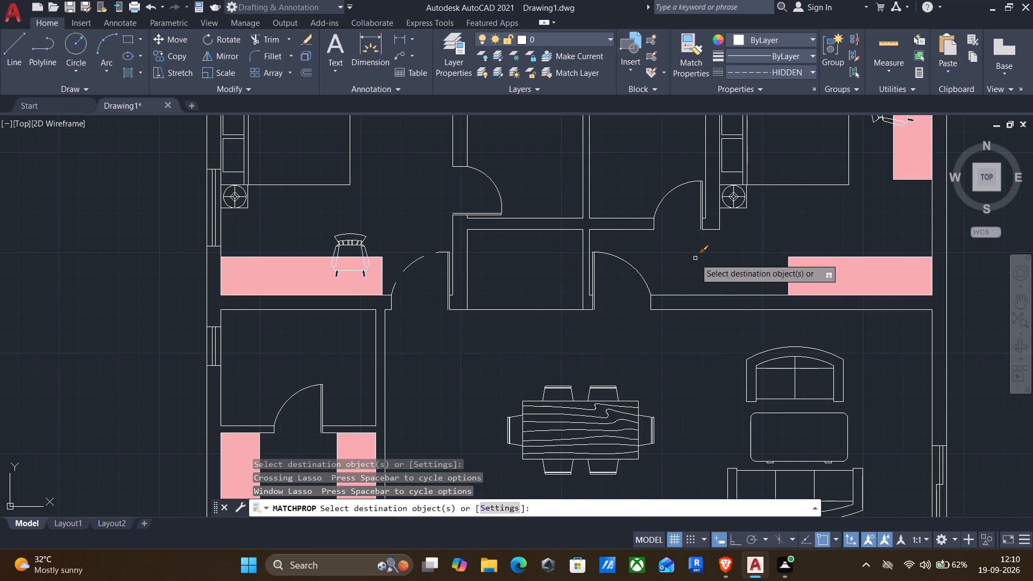
left_click_drag(651, 258, 610, 272)
Apply the same matched properties to the doors of the two small rooms between the northern bedrooms, ending the matching.
scroll(761, 222, "down", 1)
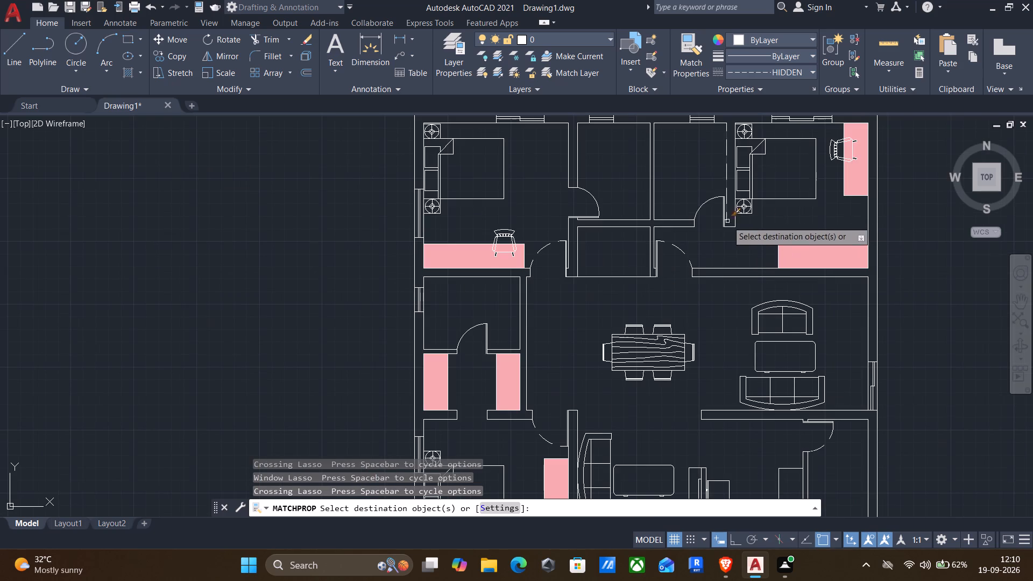
left_click(724, 209)
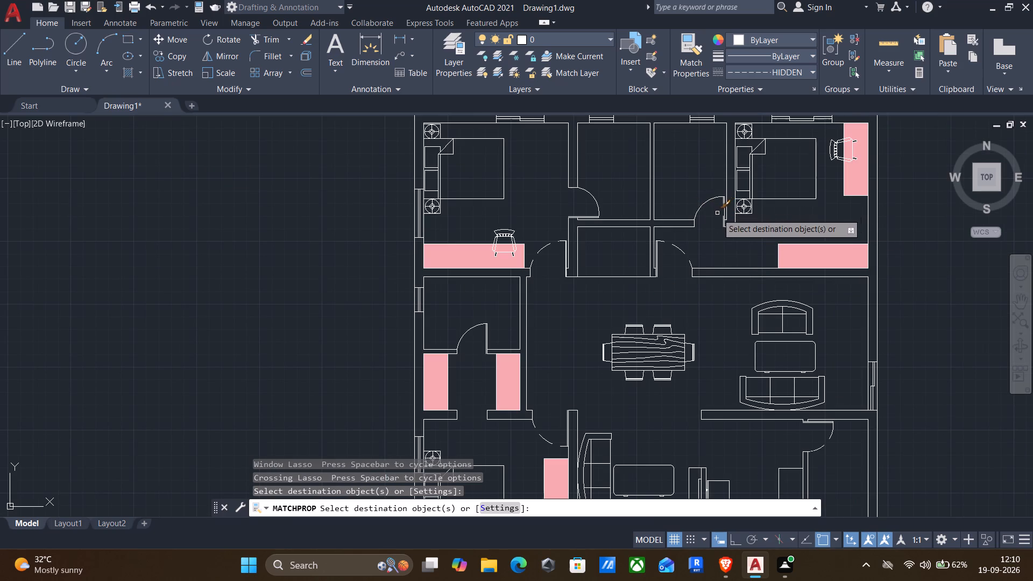
left_click(716, 214)
scroll(716, 214, "down", 1)
left_click(698, 204)
scroll(637, 205, "up", 2)
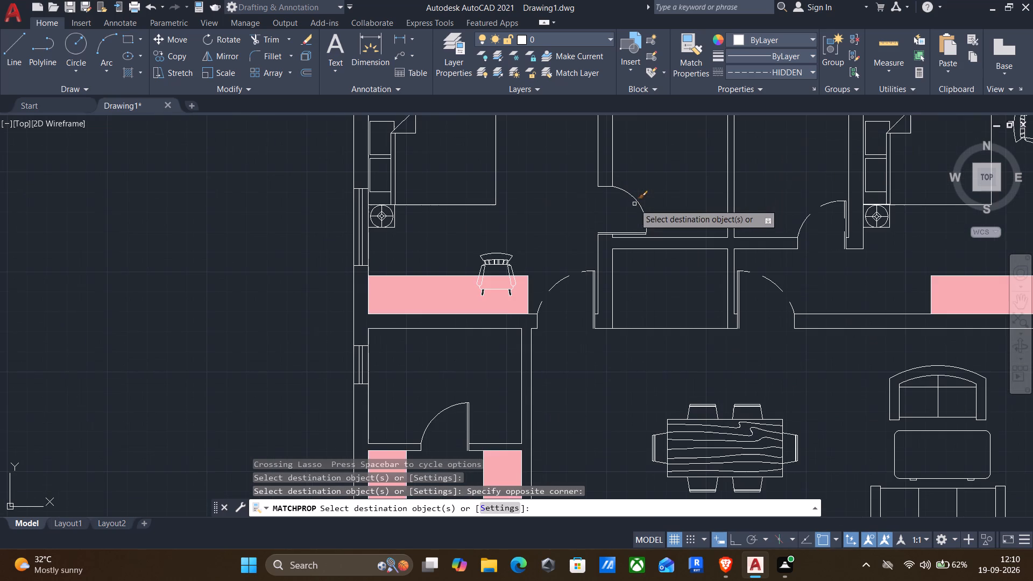
left_click_drag(630, 206, 637, 186)
left_click_drag(648, 194, 612, 199)
left_click(593, 201)
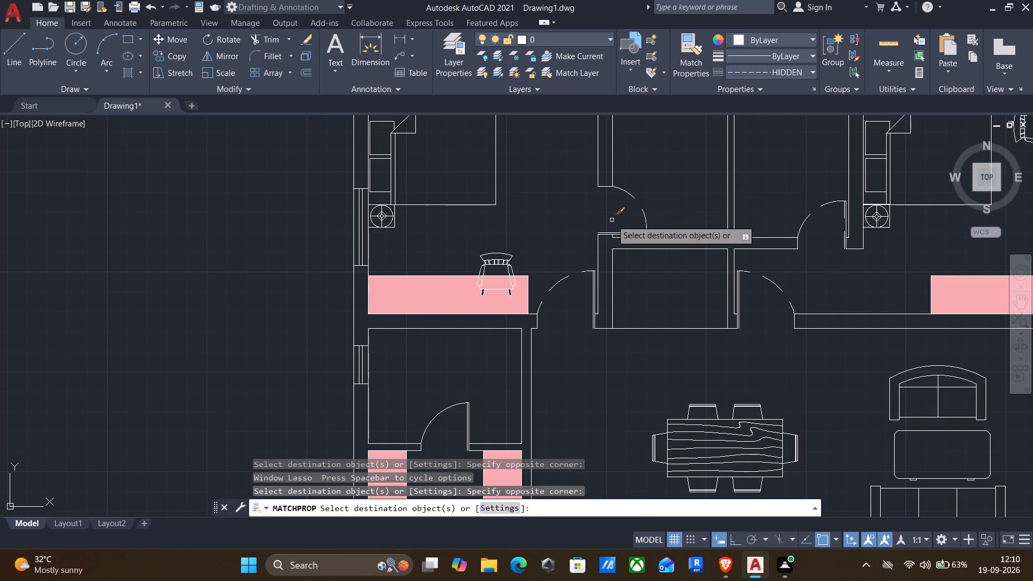
scroll(611, 225, "down", 2)
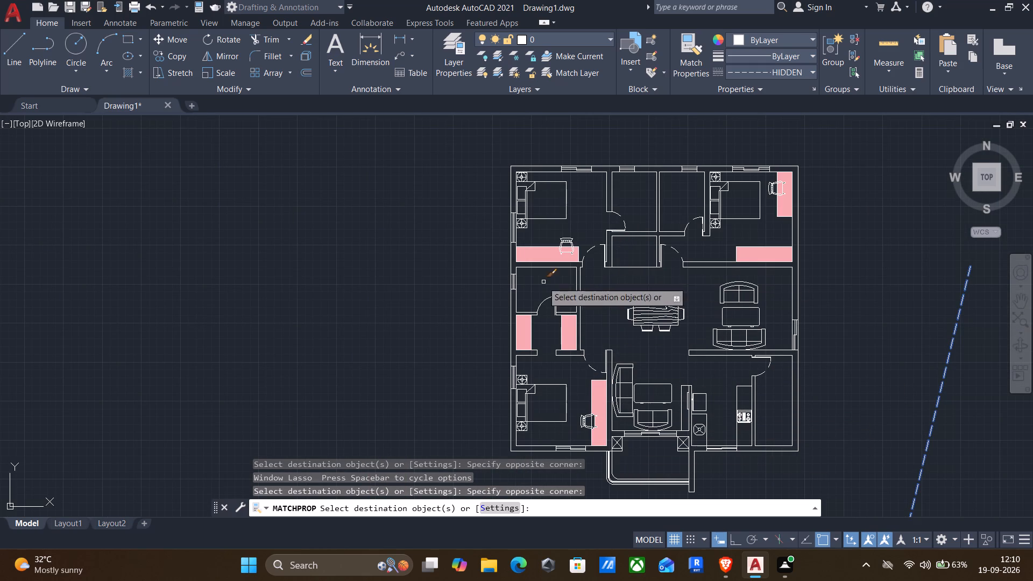
key("Escape")
Set both the global scale factor and the current object scale of linetypes to 3.
left_click(797, 66)
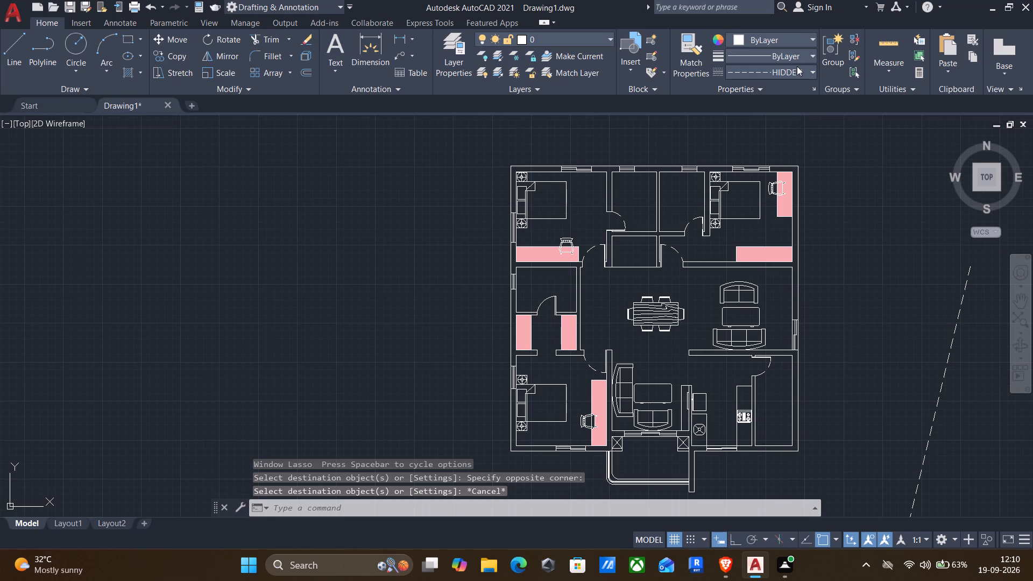
left_click(754, 150)
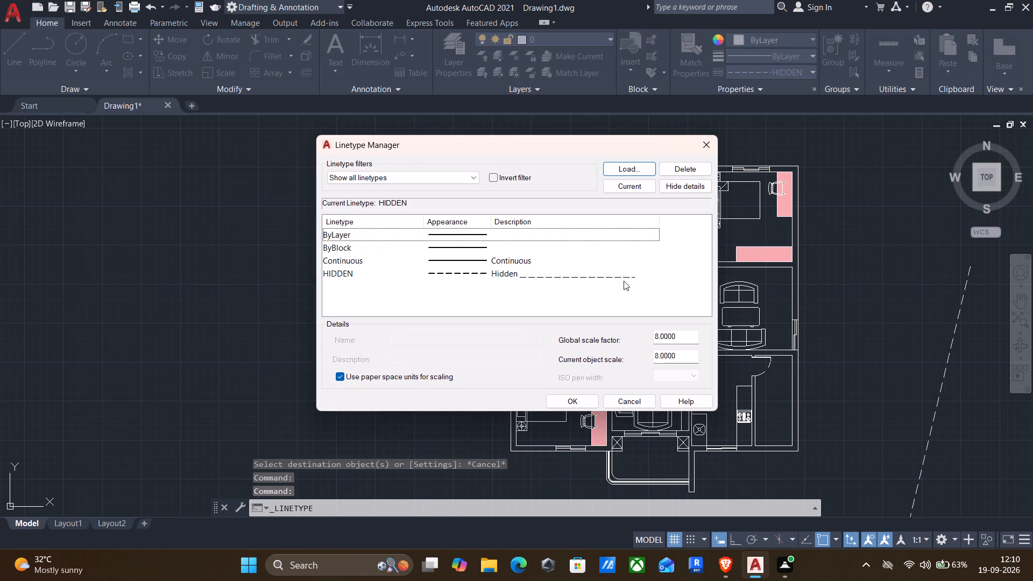
left_click(617, 278)
left_click_drag(683, 338, 561, 323)
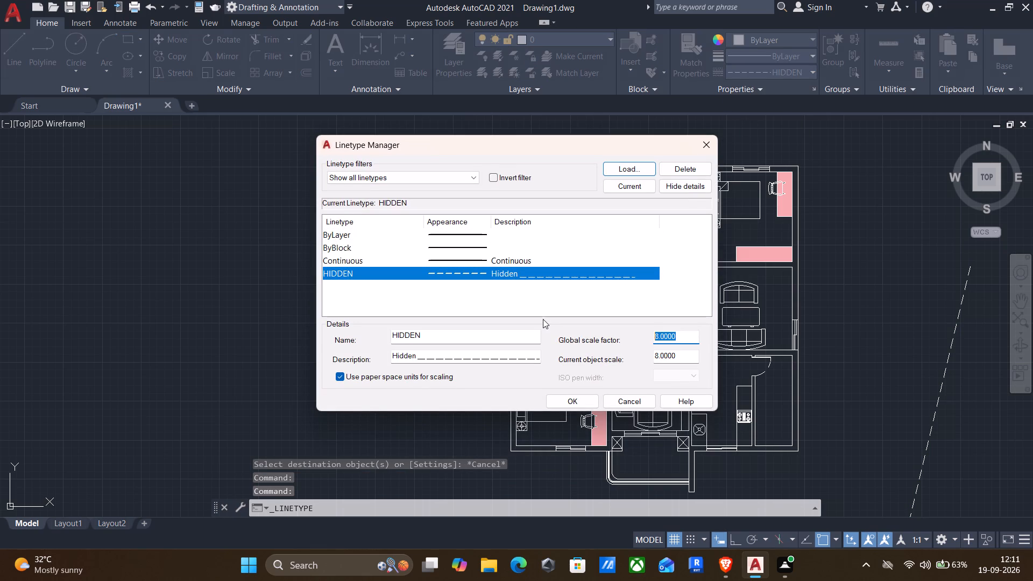
key("3")
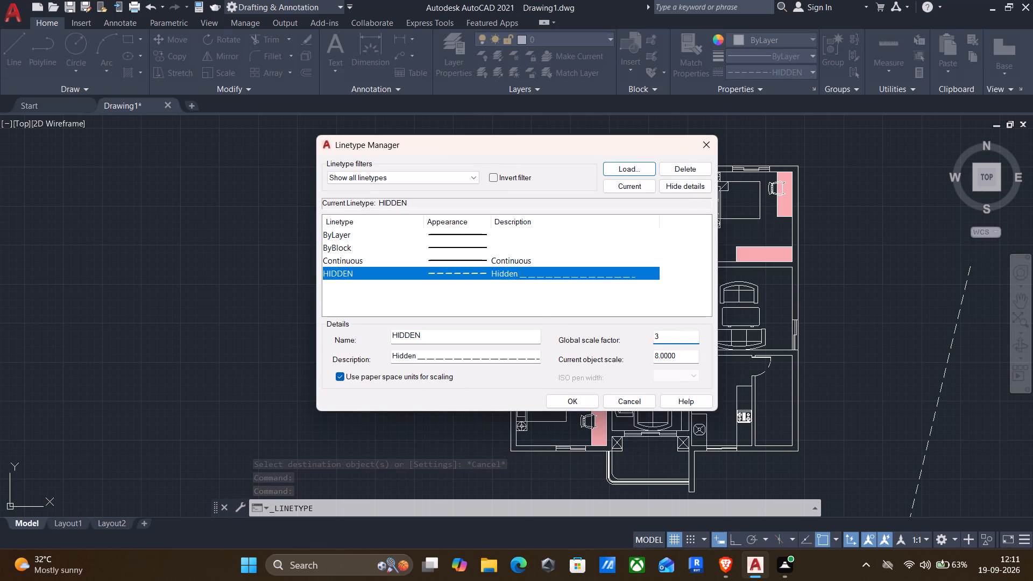
left_click_drag(685, 351, 550, 354)
key("3")
left_click(576, 402)
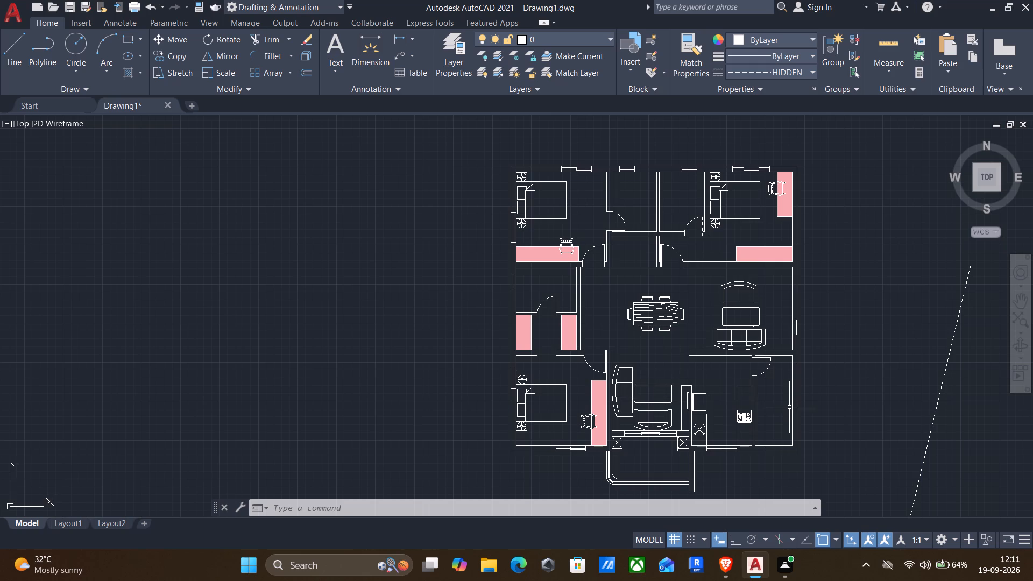
Draw a short line across the thickness of the east exterior wall, just north of the sitting area's window.
key("l")
key("Return")
scroll(782, 309, "up", 1)
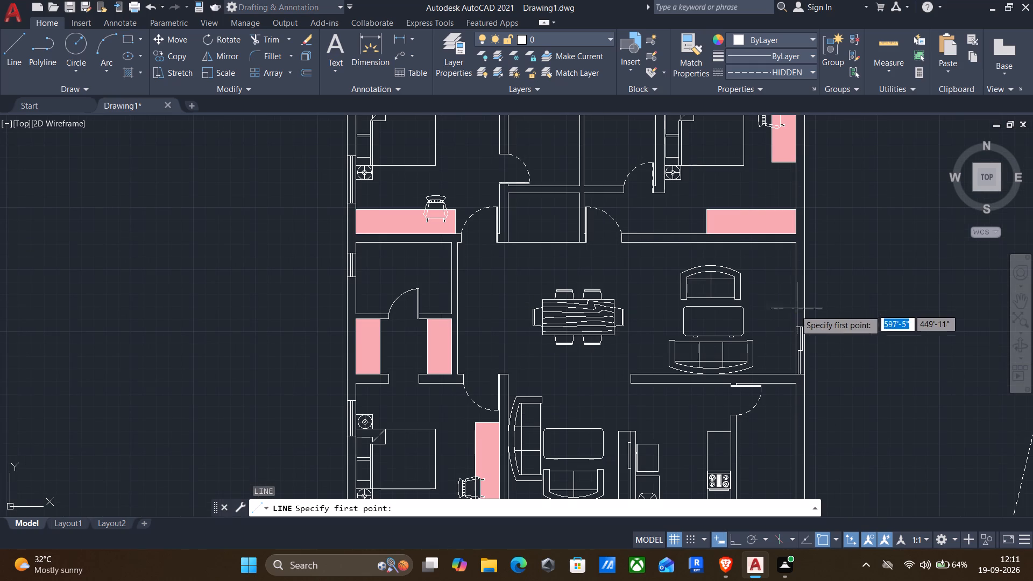
left_click(797, 311)
left_click(806, 309)
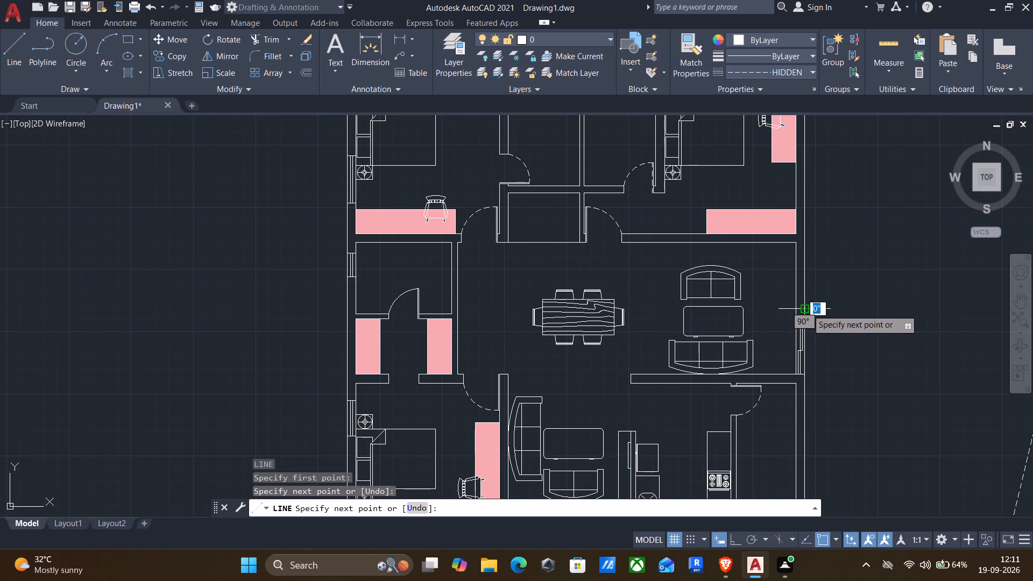
key("Return")
Offset the short line across the east exterior wall 3' to the north.
key("o")
key("Return")
left_click(797, 307)
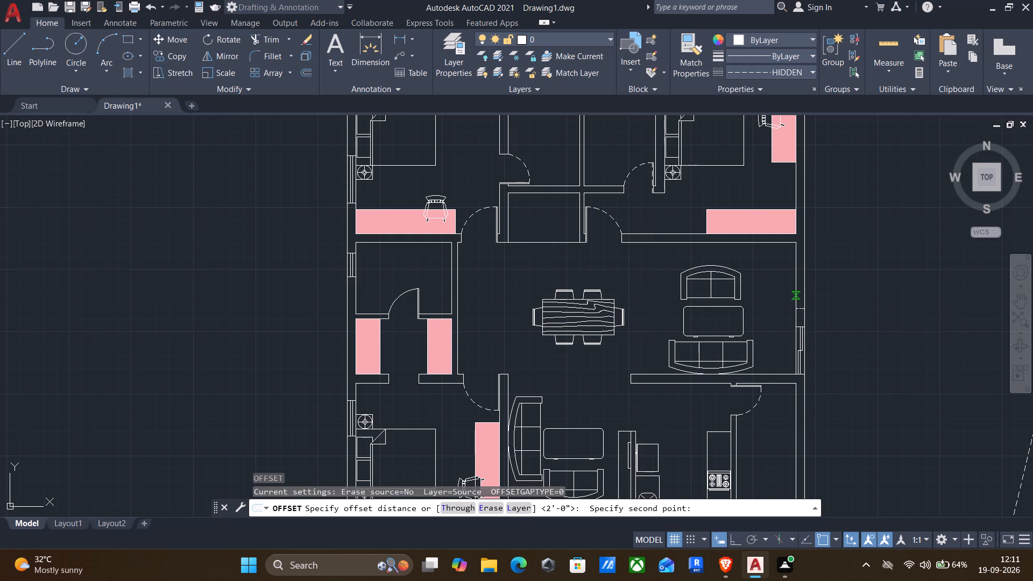
left_click(798, 295)
left_click(798, 308)
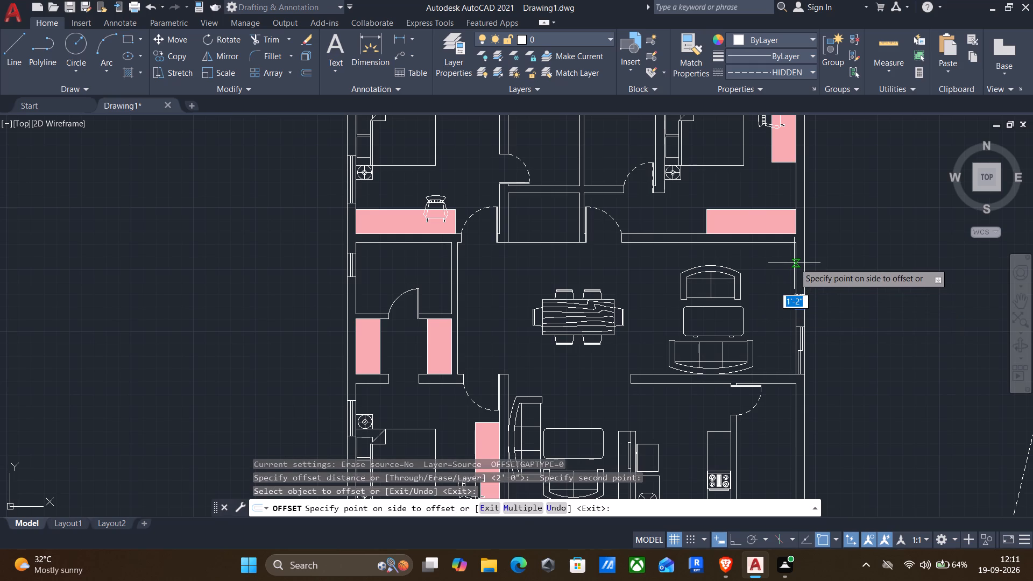
type("3'")
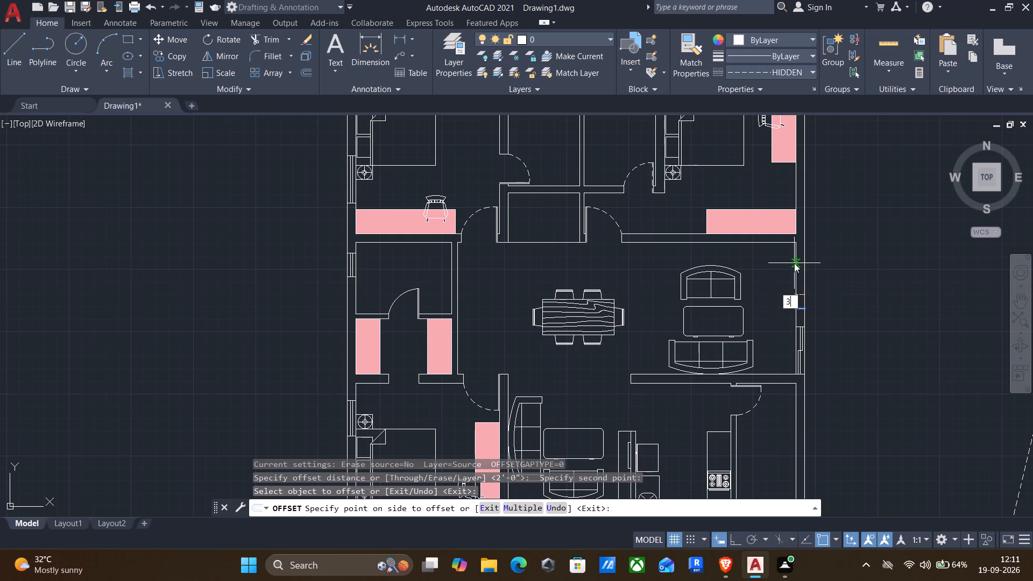
key("Return")
key("Escape")
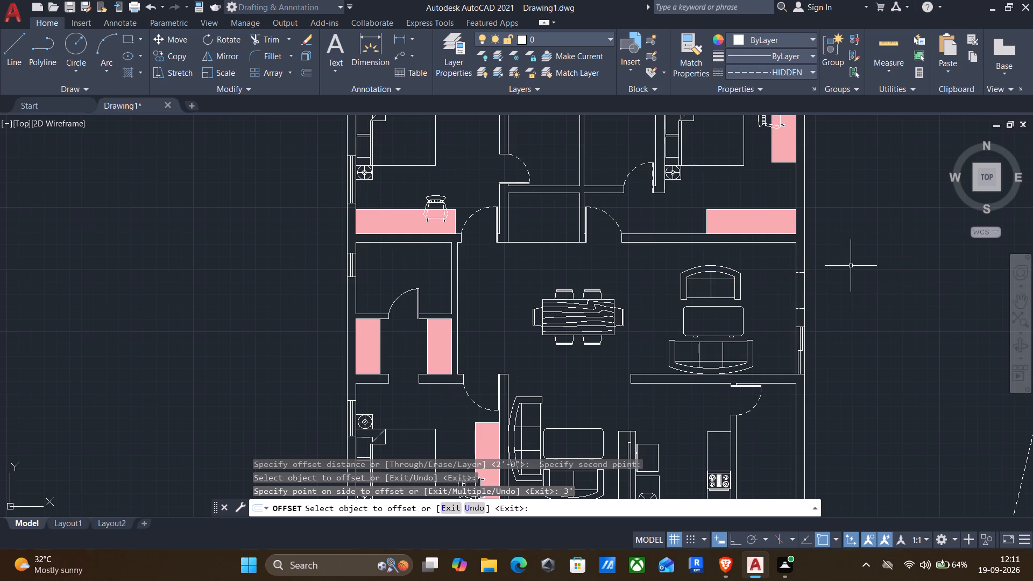
Match the east wall's inner line properties onto the two short lines across its thickness.
type("match")
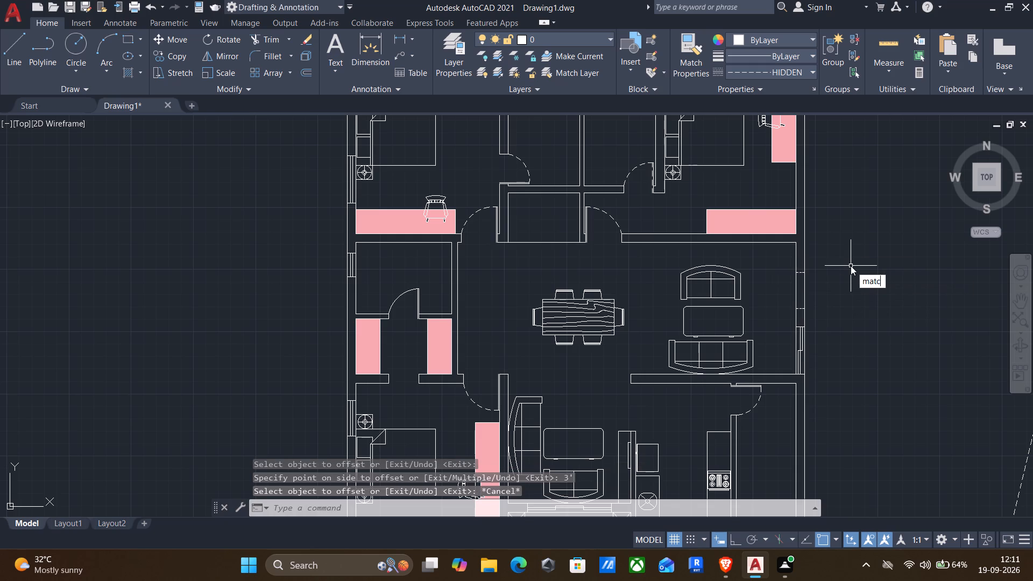
key("Return")
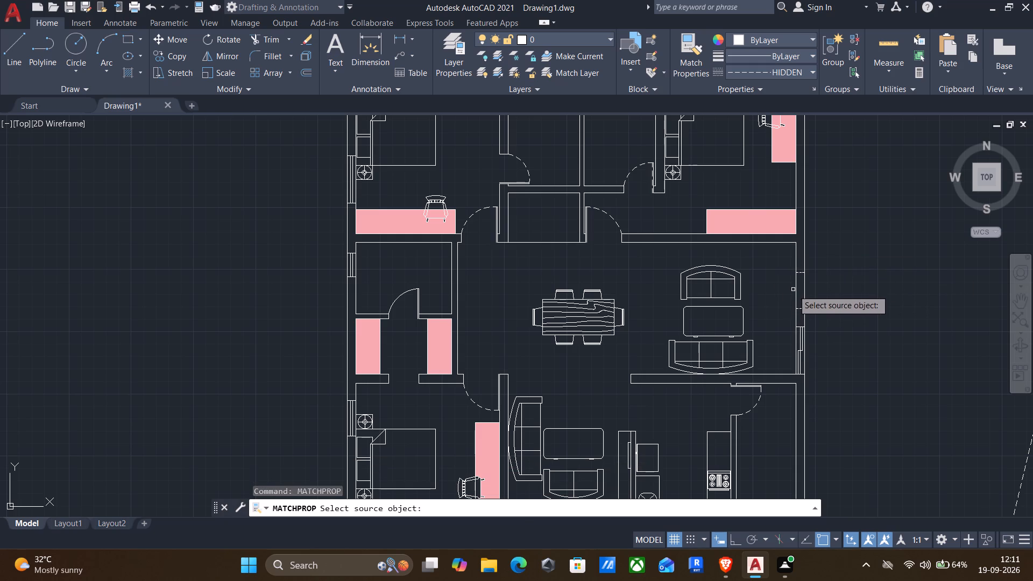
left_click(797, 295)
scroll(807, 309, "up", 2)
left_click(791, 309)
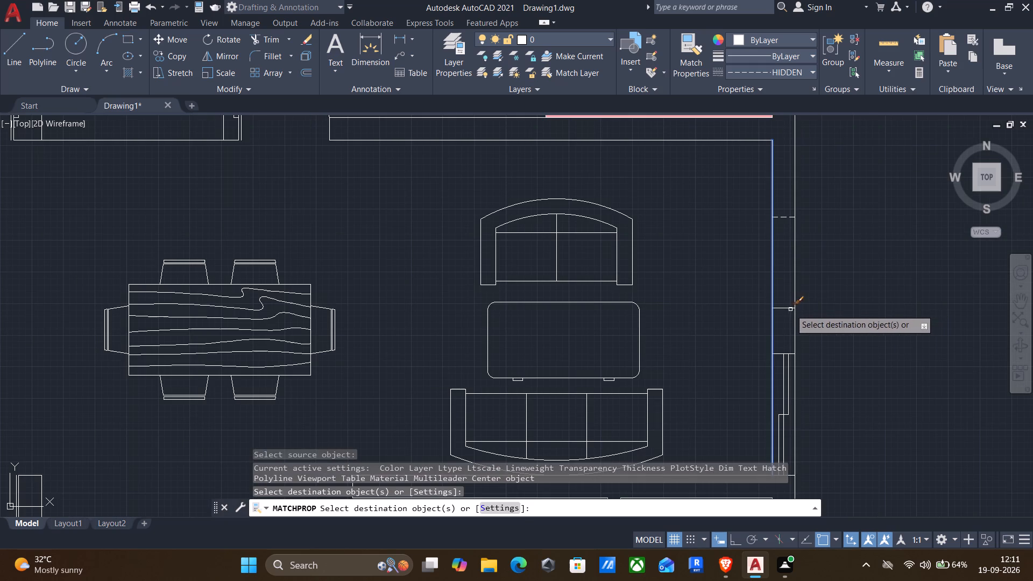
left_click(780, 219)
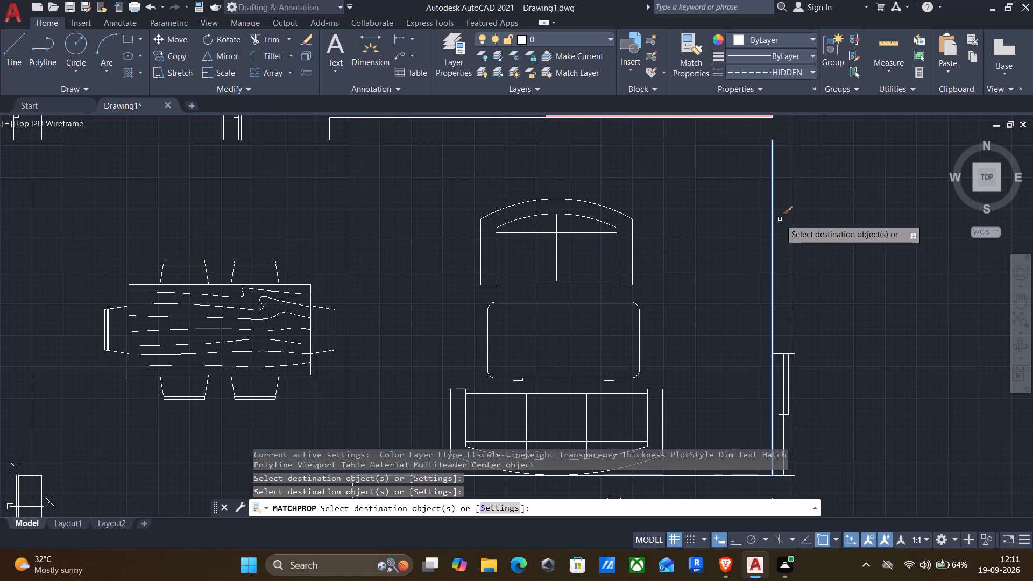
key("Escape")
Trim both east wall lines between the two short cross lines to open the 3' doorway.
key("t")
key("r")
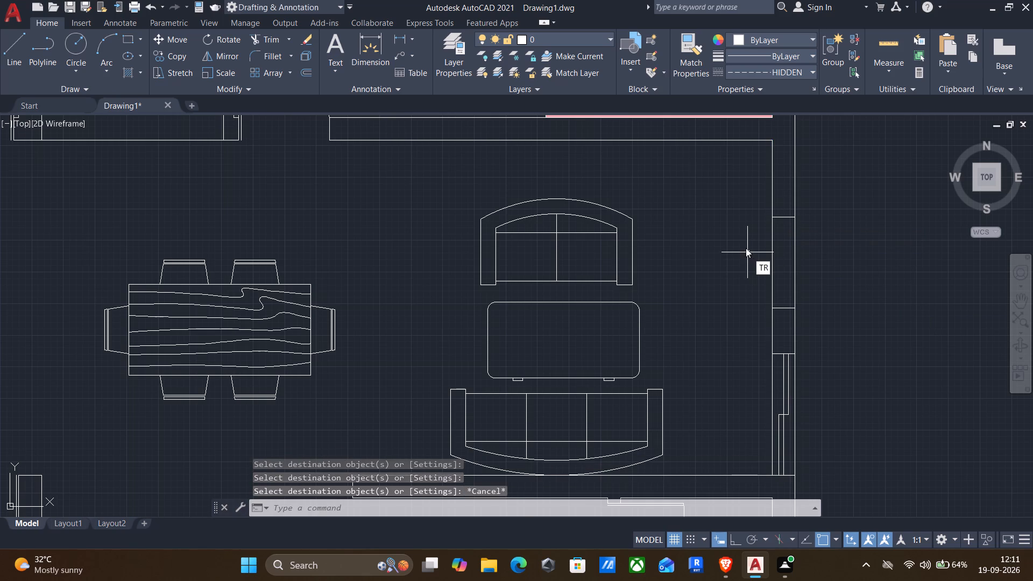
key("Return")
left_click_drag(744, 251, 819, 251)
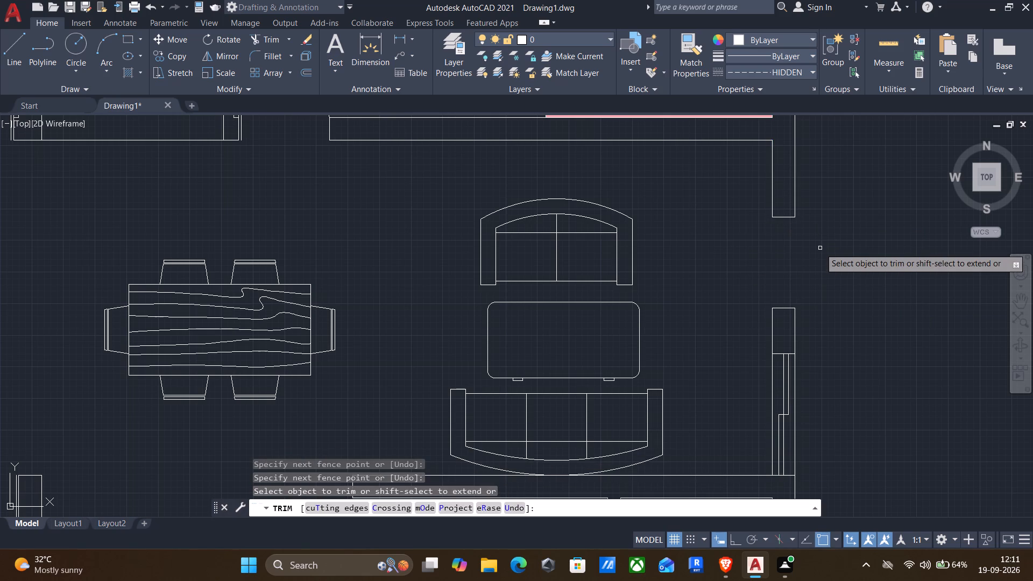
key("Escape")
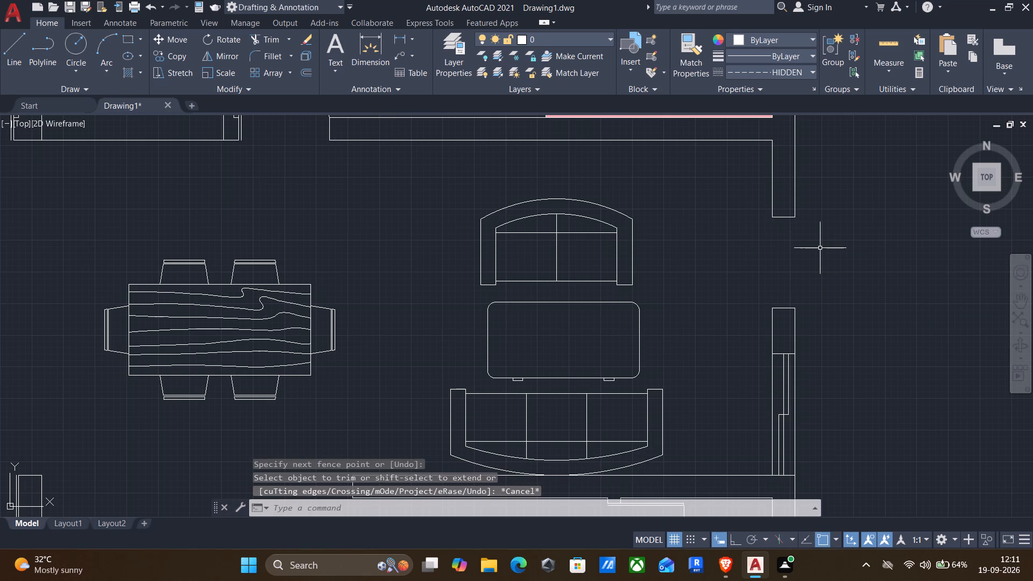
Draw a 3' door leaf line westward from the outer corner of the east opening's south jamb.
key("l")
key("Return")
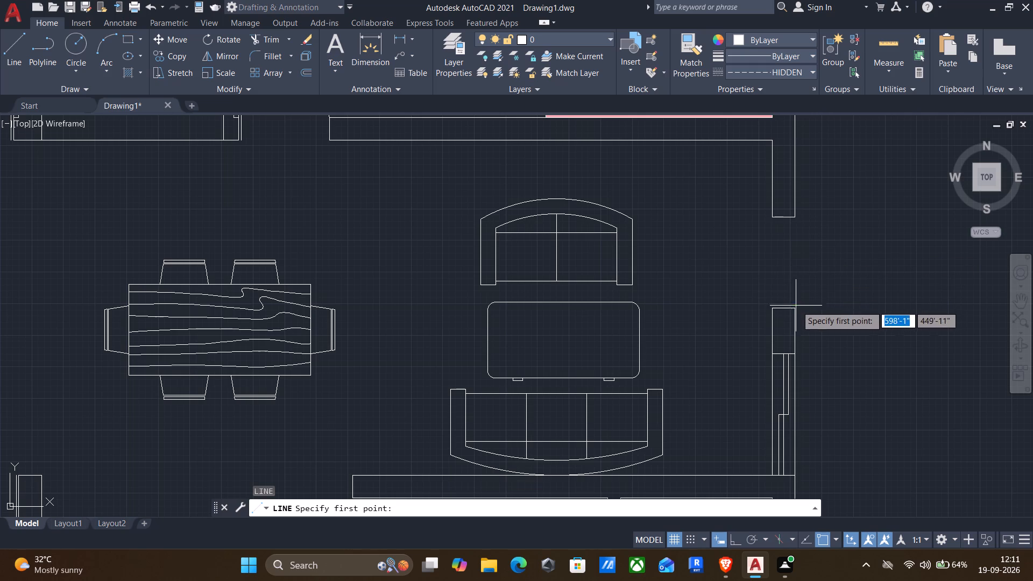
left_click(800, 308)
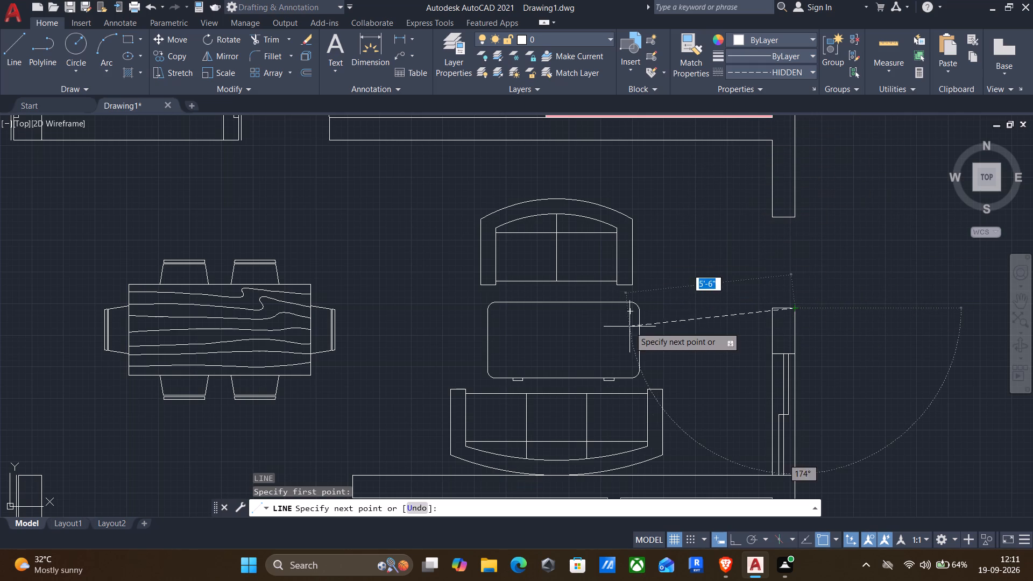
type("3'")
key("Return")
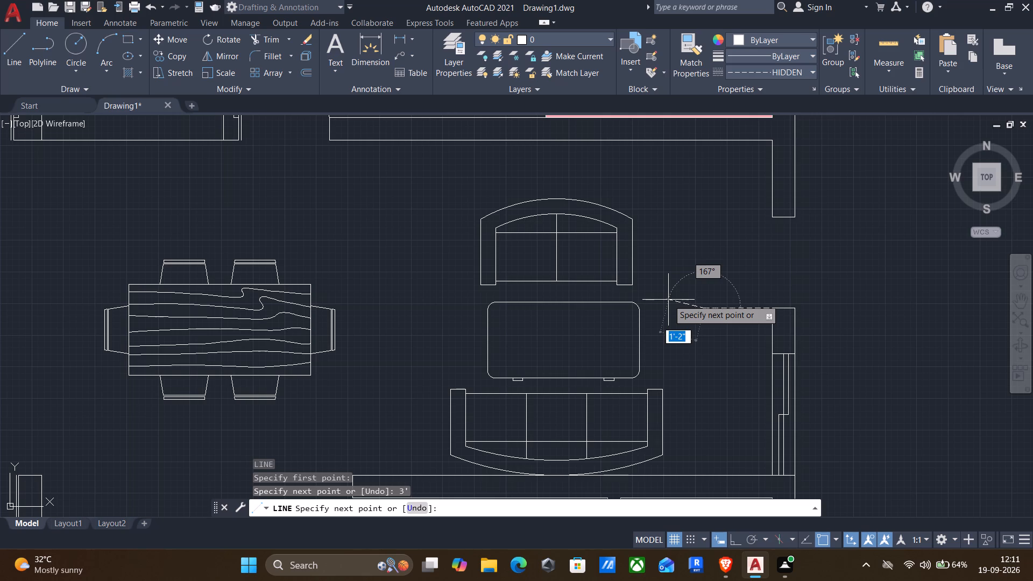
key("Return")
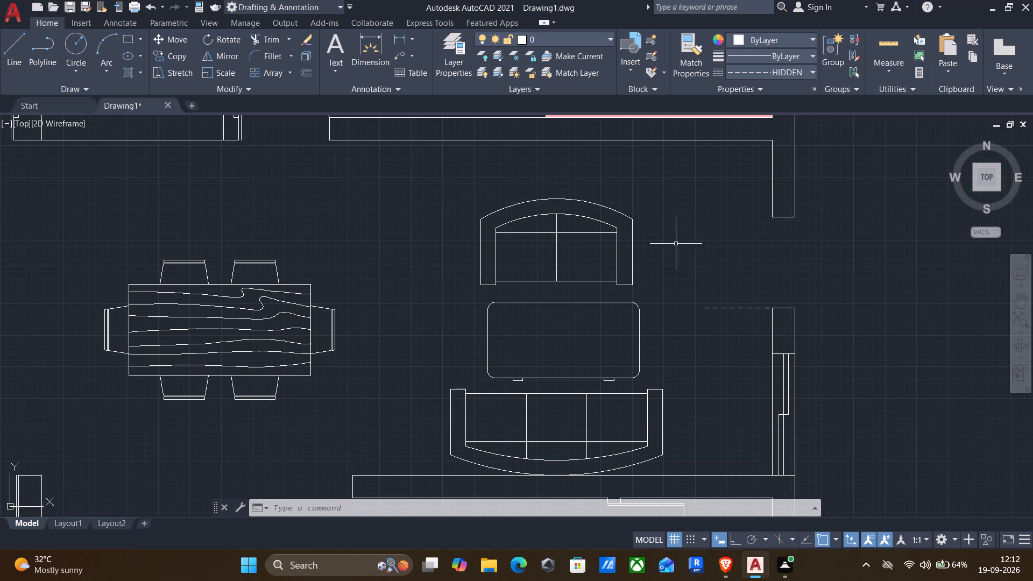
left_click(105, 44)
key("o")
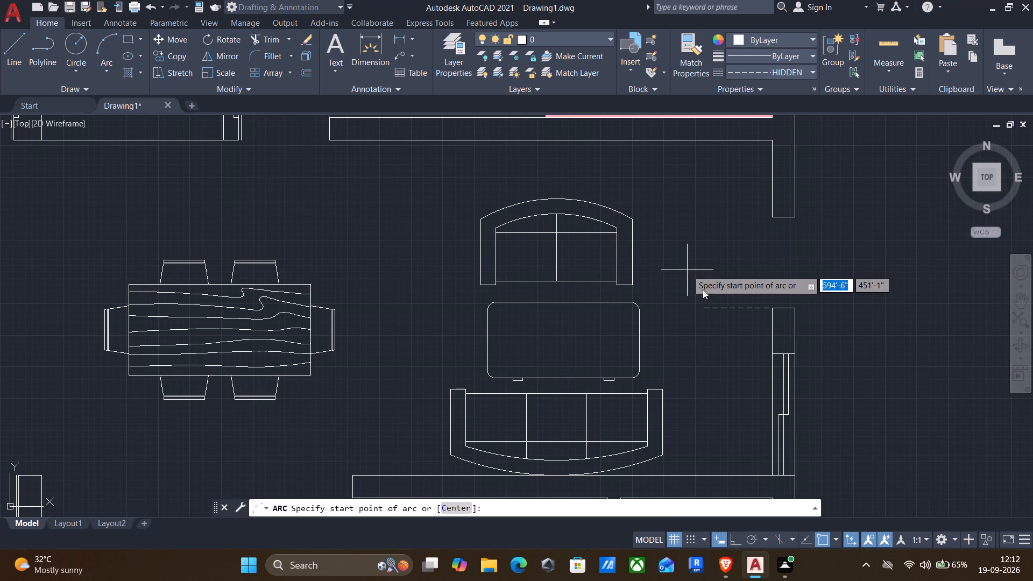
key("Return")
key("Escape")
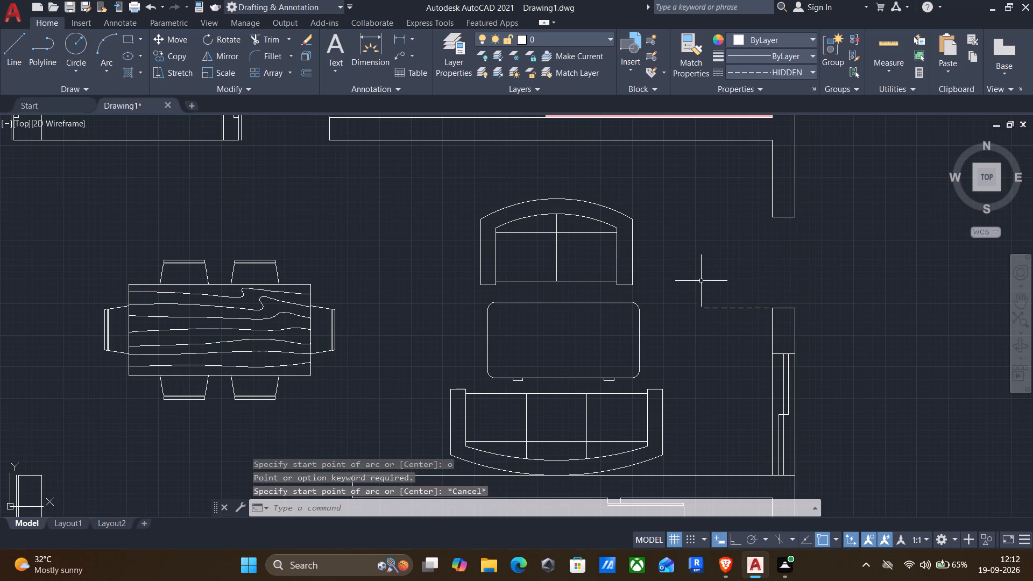
Offset the door leaf line at the east opening 1" to the north.
key("o")
key("Return")
left_click(703, 296)
left_click_drag(705, 255, 705, 296)
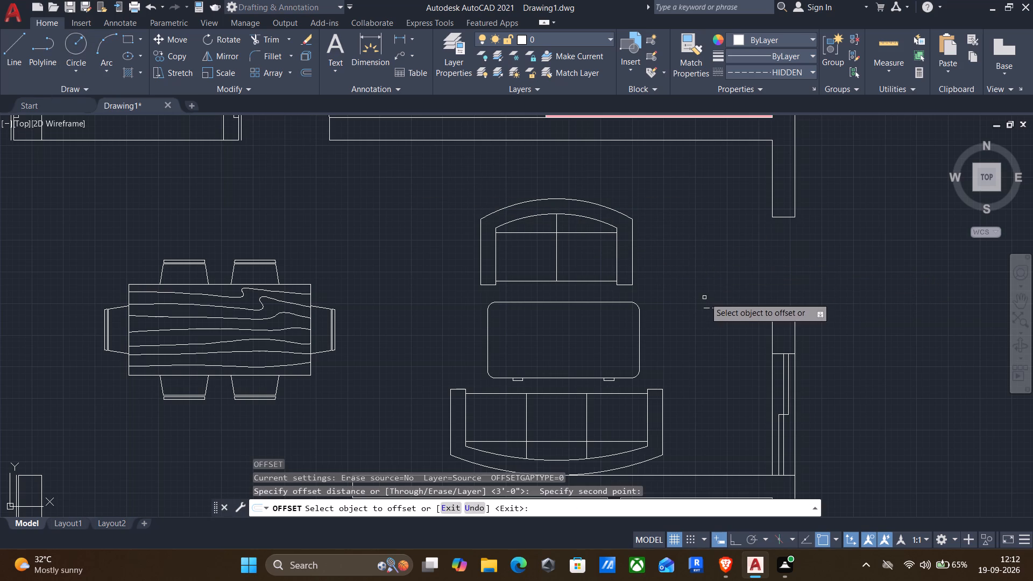
left_click(712, 309)
key("1")
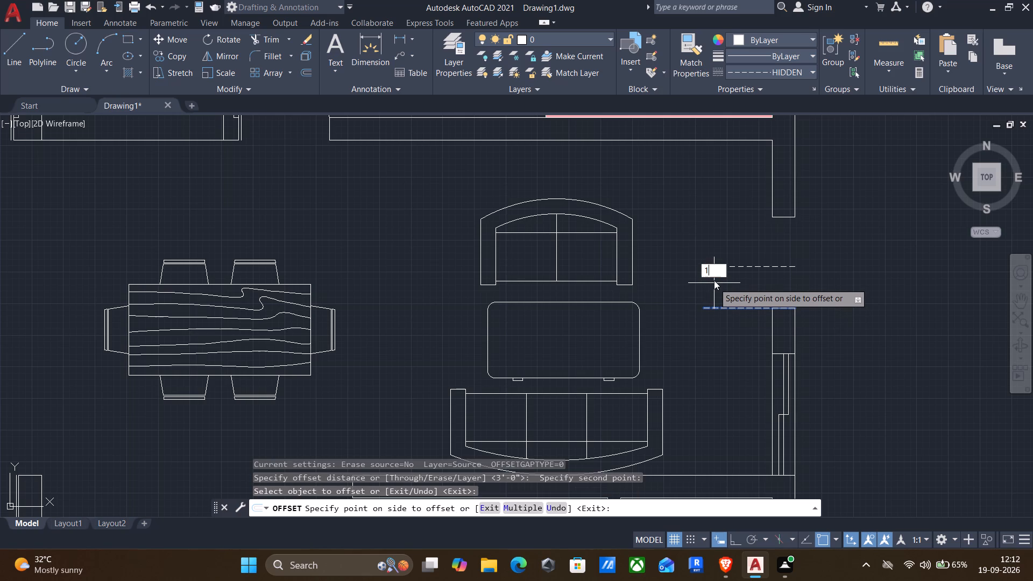
key("shift+quotedbl")
key("Return")
key("Return")
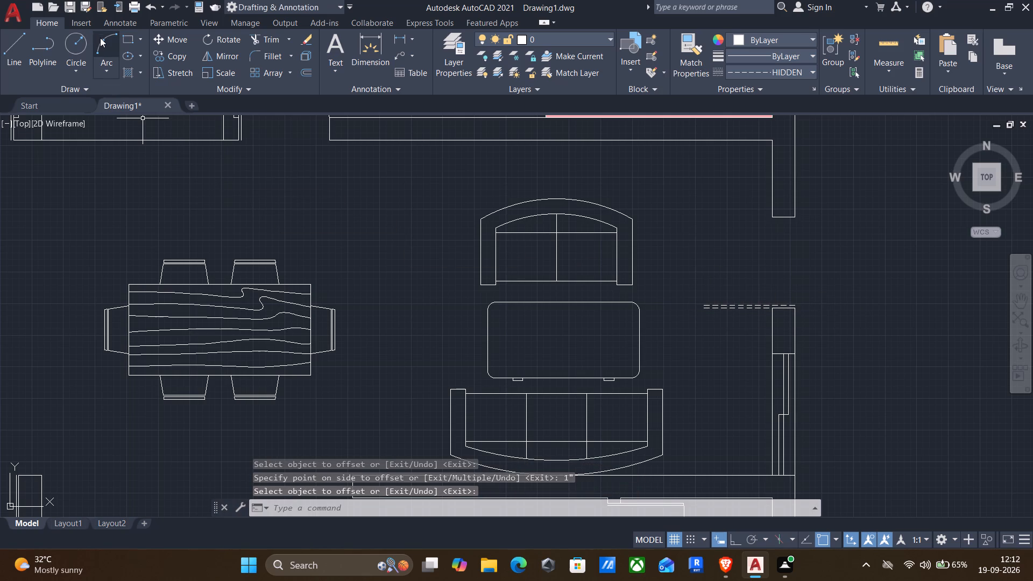
Draw a three-point arc from the door leaf's west end through the north jamb's inner corner, ending outside the east wall.
left_click(101, 43)
scroll(720, 325, "up", 2)
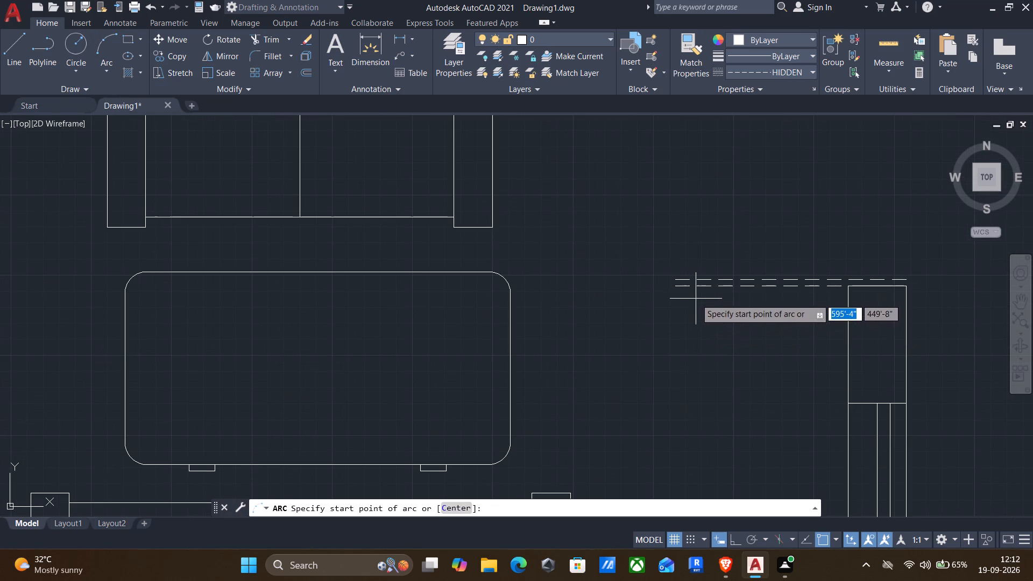
left_click(676, 287)
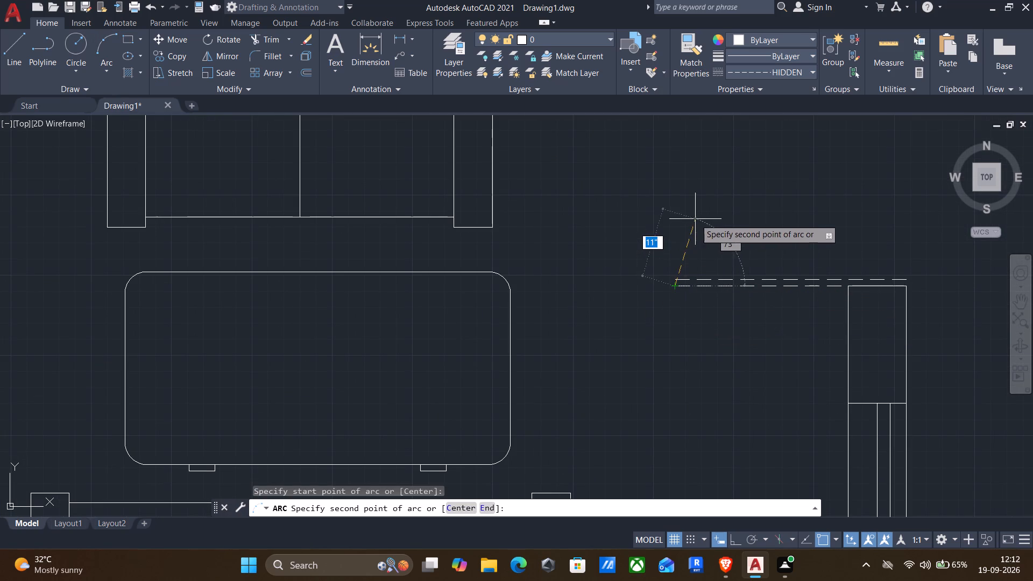
scroll(747, 213, "down", 2)
scroll(808, 172, "up", 2)
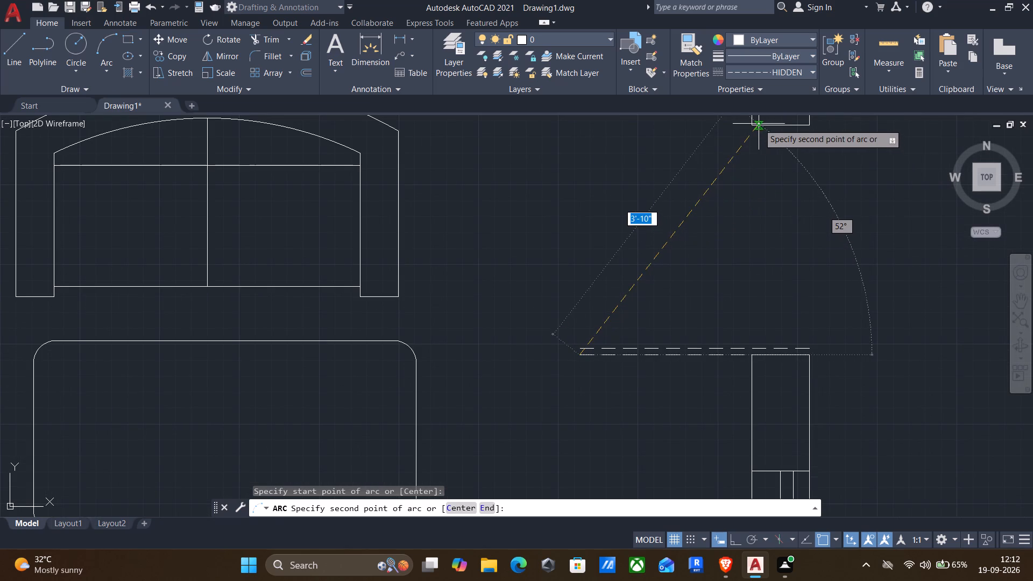
left_click(756, 125)
scroll(811, 185, "down", 2)
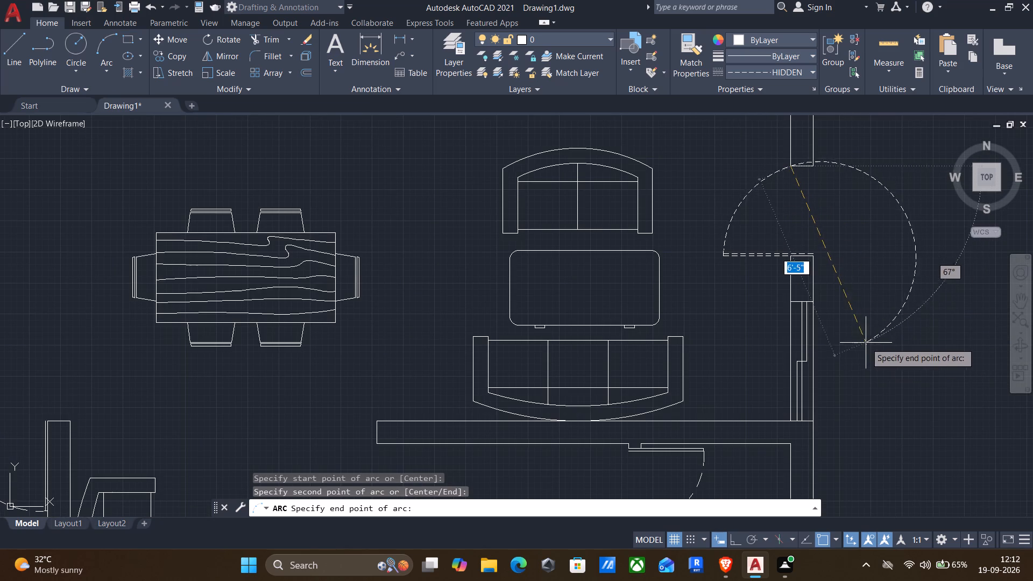
left_click(855, 327)
Trim the door swing arc back to the inner corner of the north jamb, removing the parts across and outside the wall.
type("tr")
key("Return")
left_click_drag(832, 218, 858, 164)
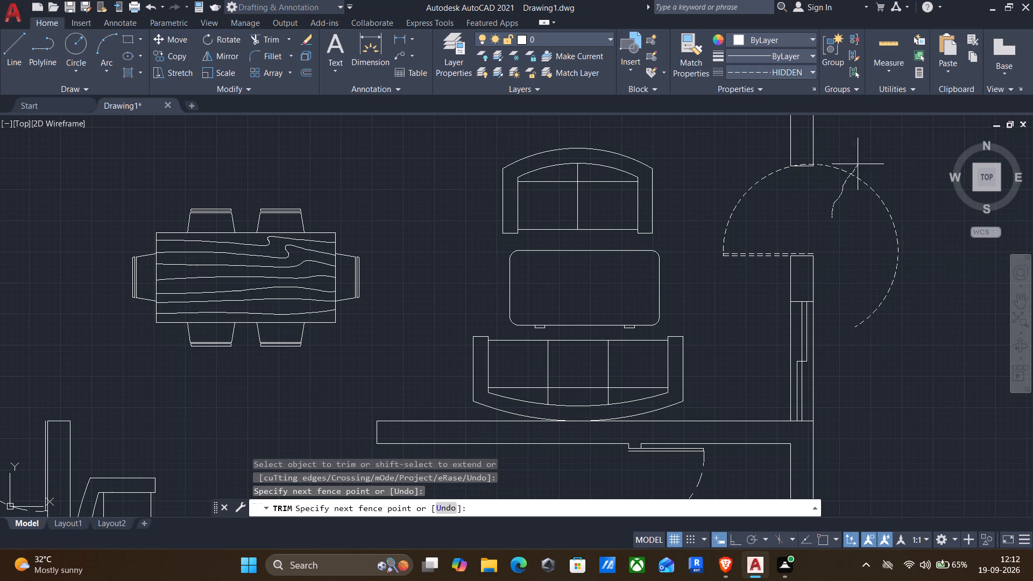
left_click_drag(858, 164, 871, 153)
scroll(806, 162, "up", 2)
left_click(806, 162)
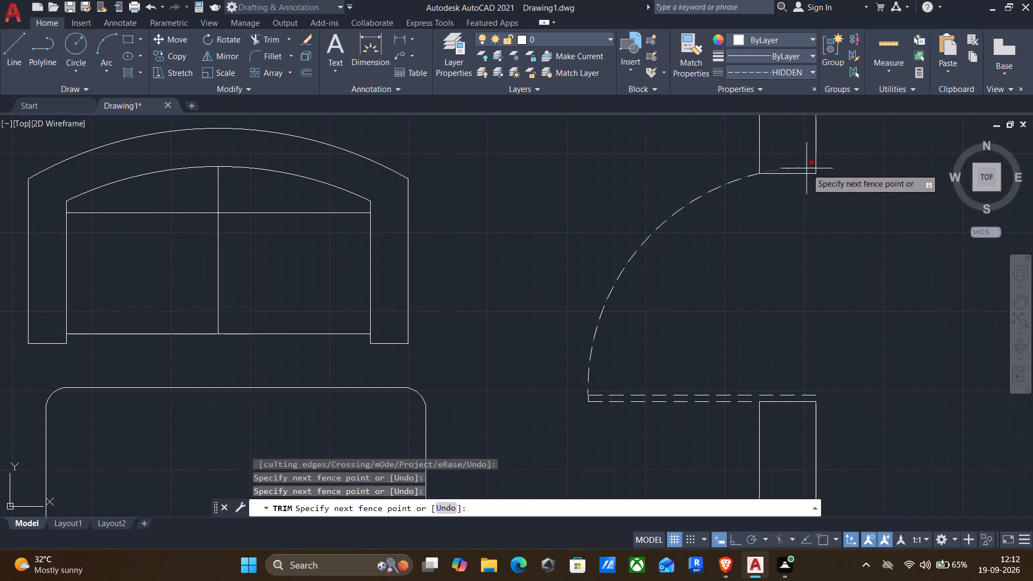
left_click(806, 168)
key("Escape")
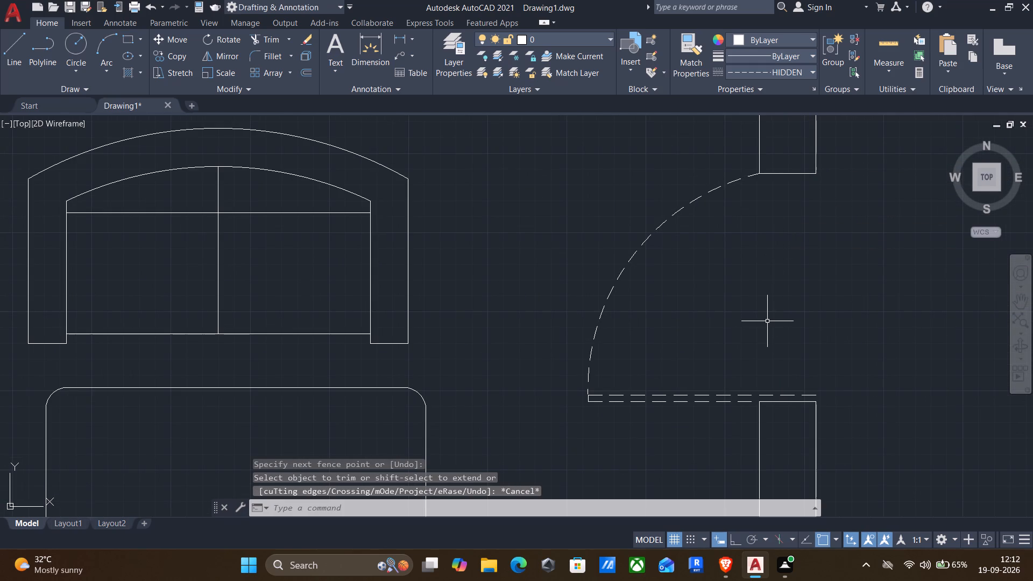
Match the east wall line's properties onto the two door leaf lines, leaving the swing arc dashed.
key("Up")
key("Up")
key("Up")
key("Up")
key("Up")
key("Return")
left_click(759, 463)
left_click_drag(740, 424, 739, 424)
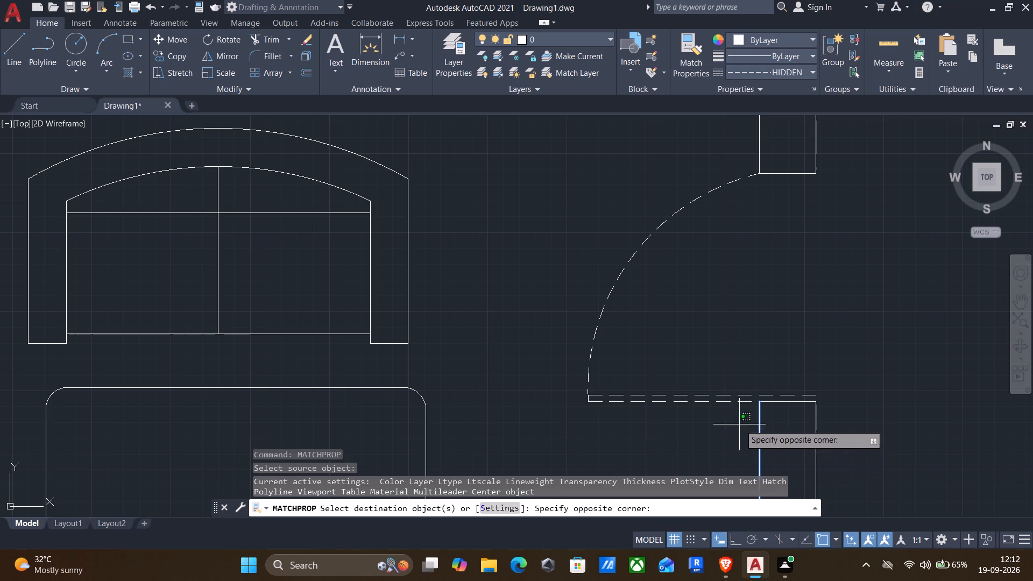
left_click_drag(739, 424, 703, 374)
scroll(678, 371, "down", 1)
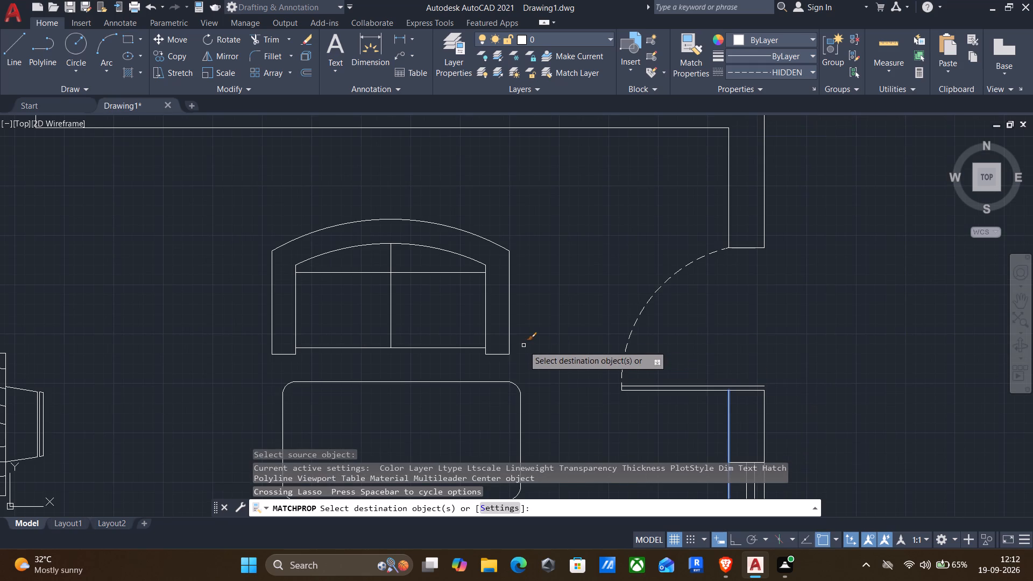
key("Escape")
Delete the two long sloping dashed lines east of the floor plan.
scroll(498, 343, "down", 2)
middle_click_drag(310, 377, 424, 273)
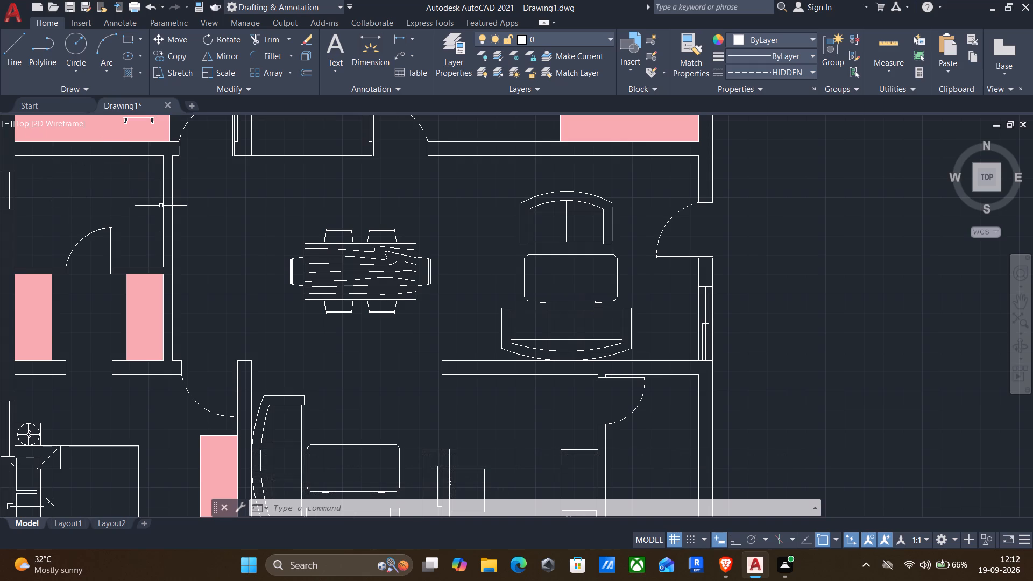
scroll(507, 255, "down", 2)
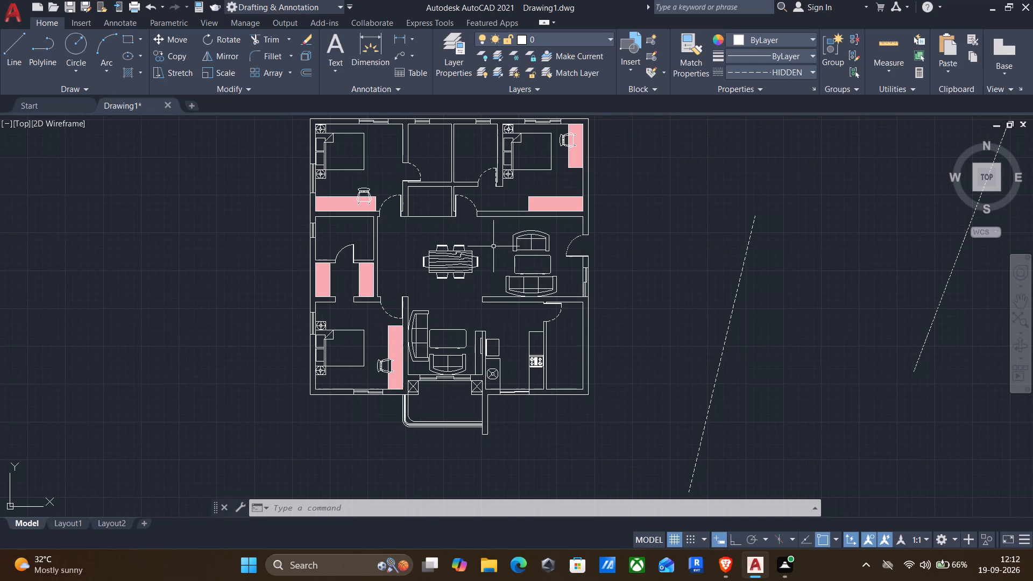
left_click(988, 401)
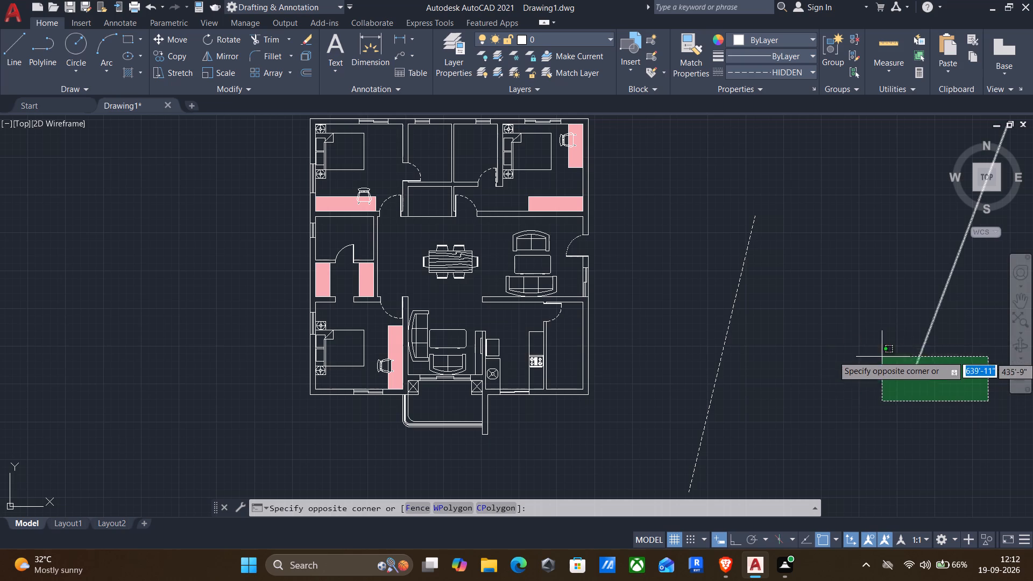
left_click(681, 292)
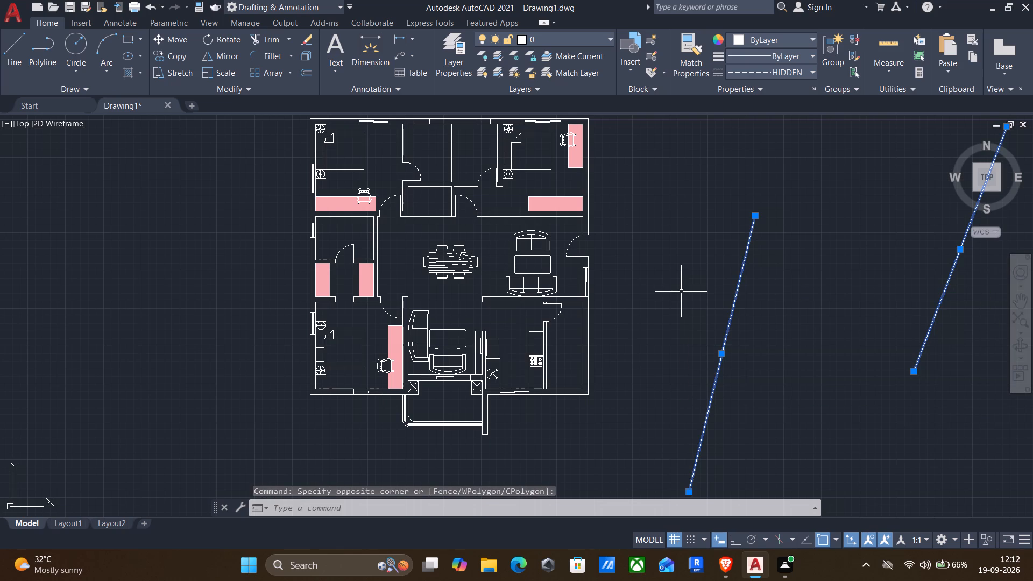
key("Delete")
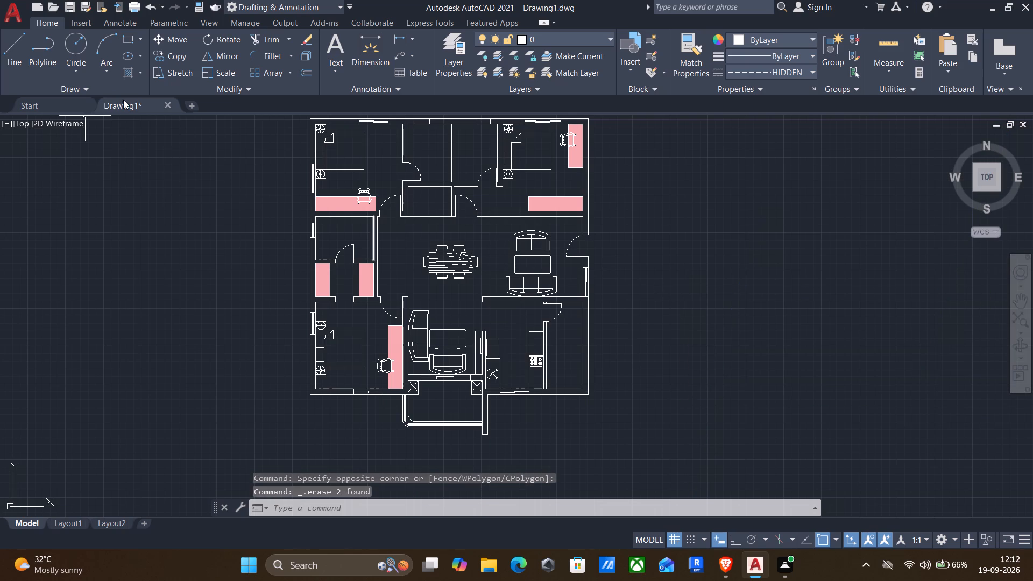
Create multiline text reading "BED ROOM-1" with "12'0" X 12'0"" on a second line, in the empty space east of the floor plan.
left_click(336, 44)
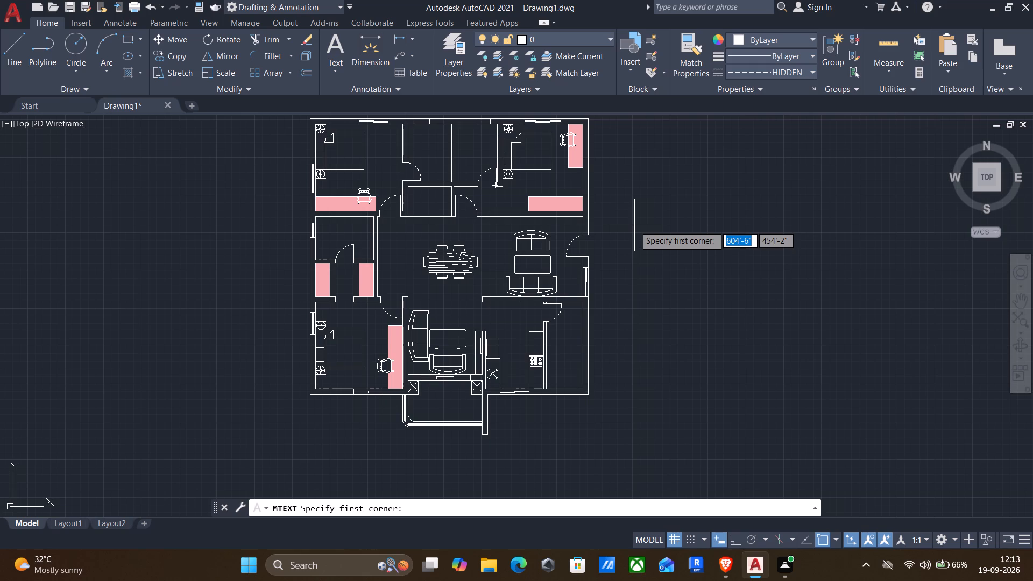
left_click_drag(642, 235, 689, 280)
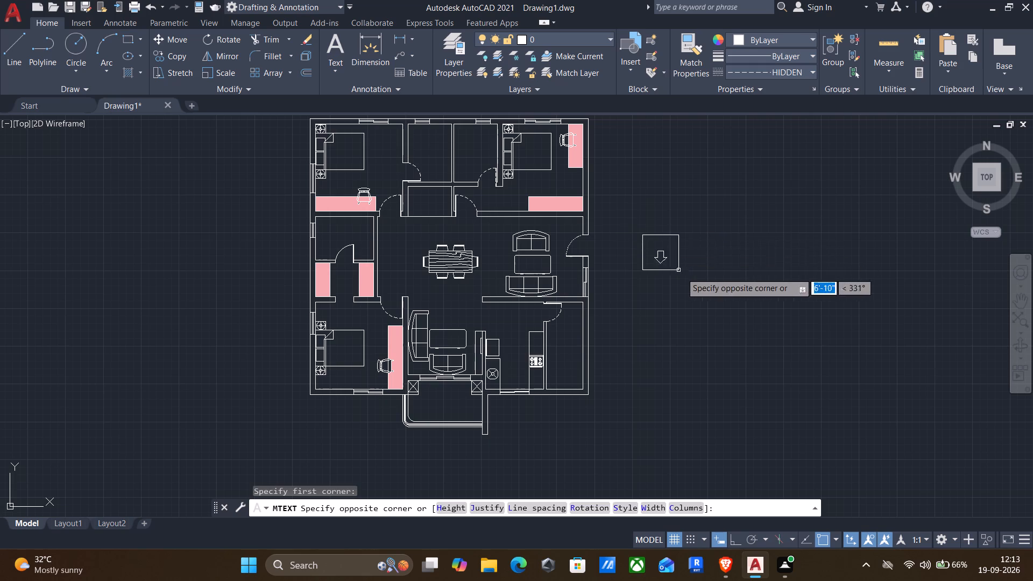
left_click_drag(689, 280, 874, 296)
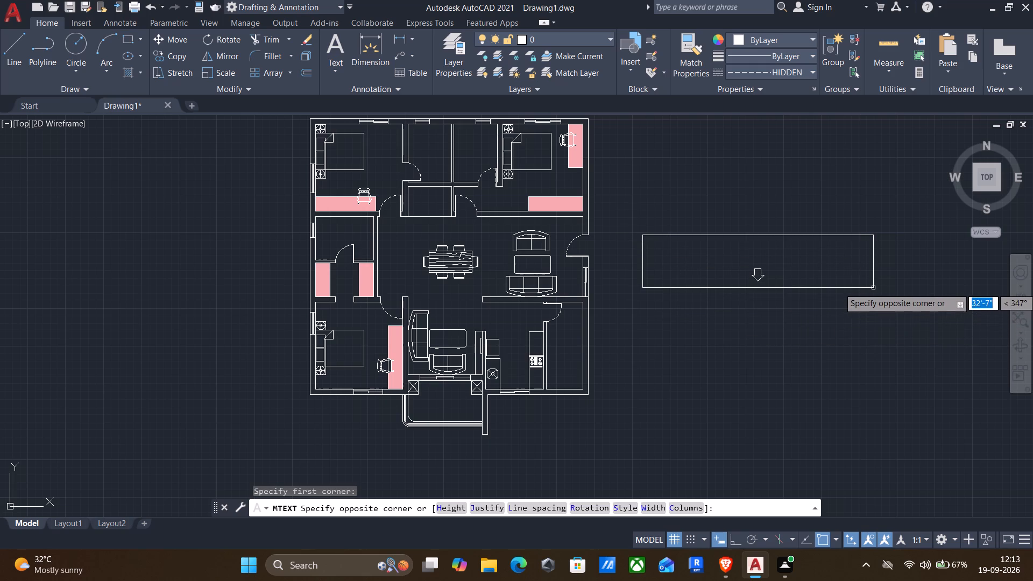
left_click(873, 288)
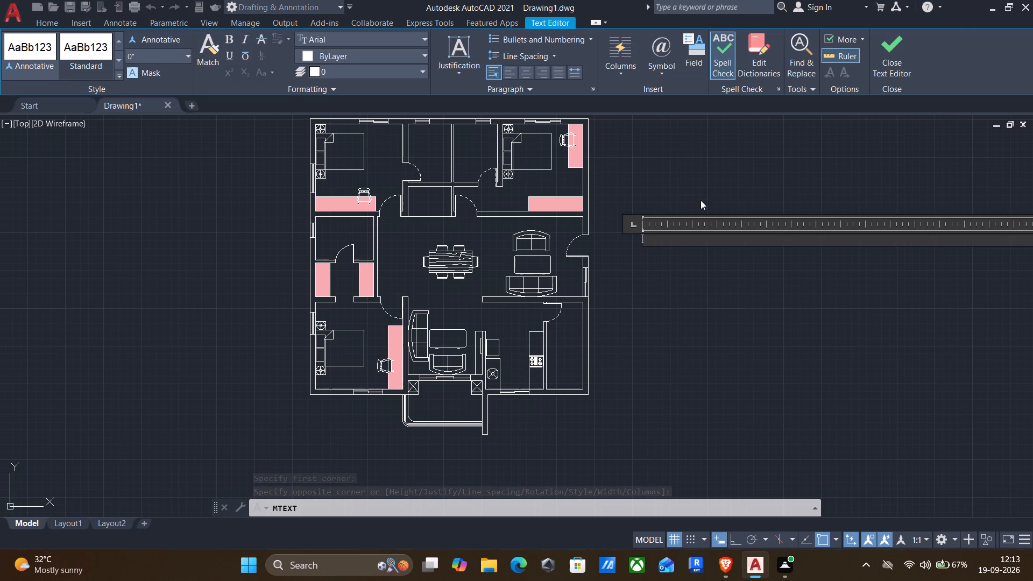
type("BED")
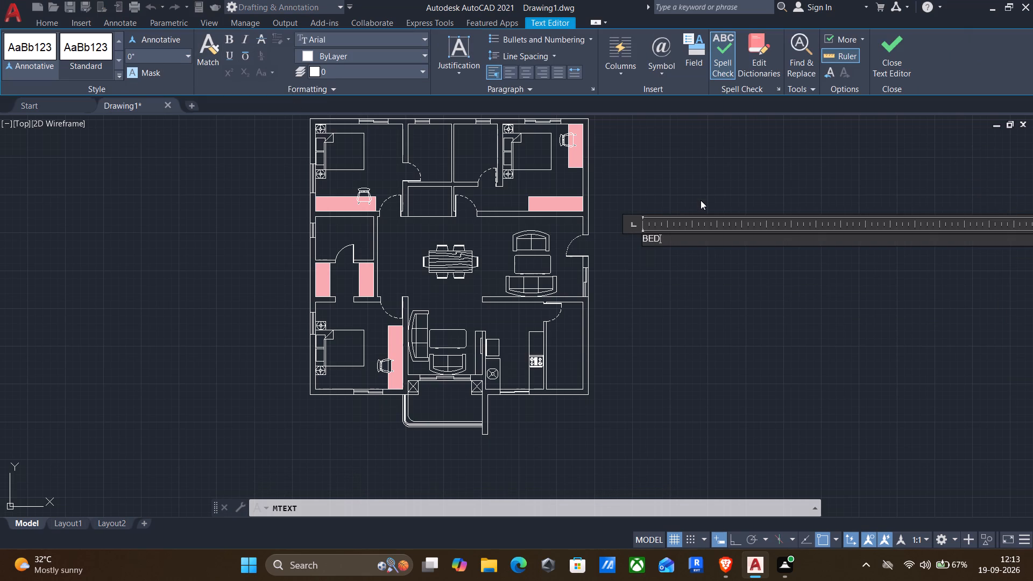
key("space")
type("ROOM")
type("-1")
key("Return")
type("12")
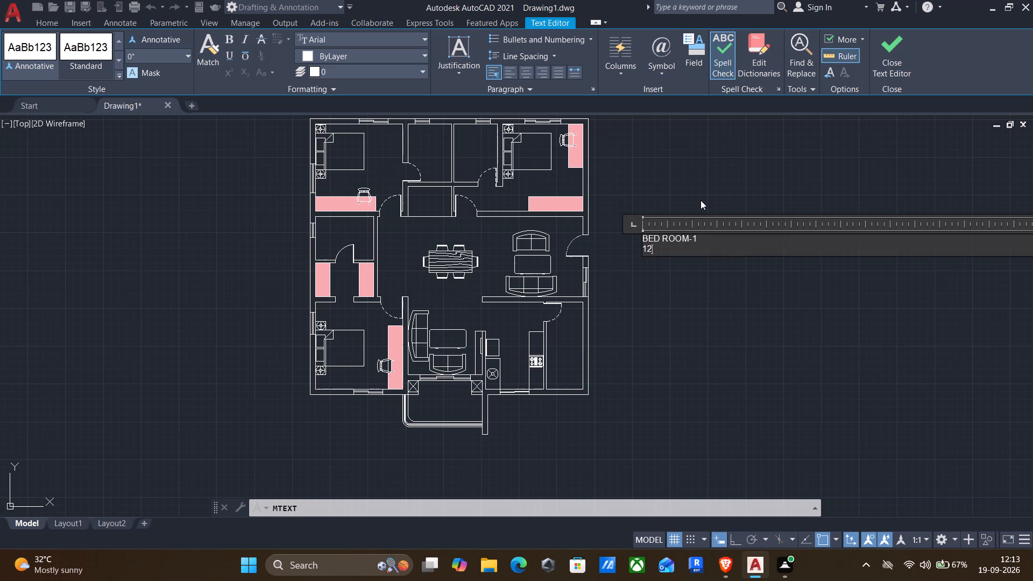
type("'0\"")
key("space")
type("X")
key("space")
type("12'0\"")
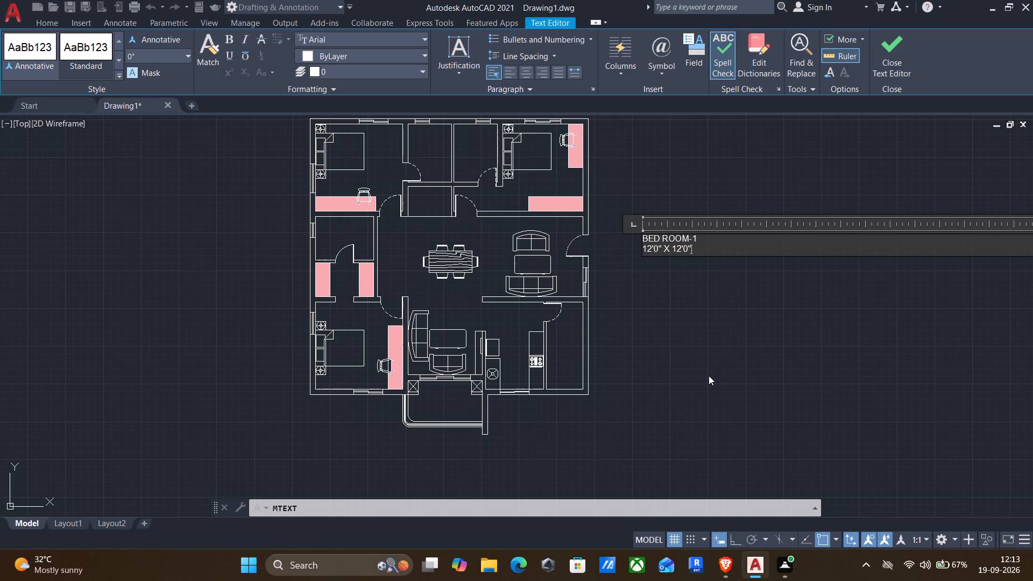
left_click(709, 375)
Set the text height of the bedroom label east of the plan to 6".
left_click(711, 351)
left_click(617, 190)
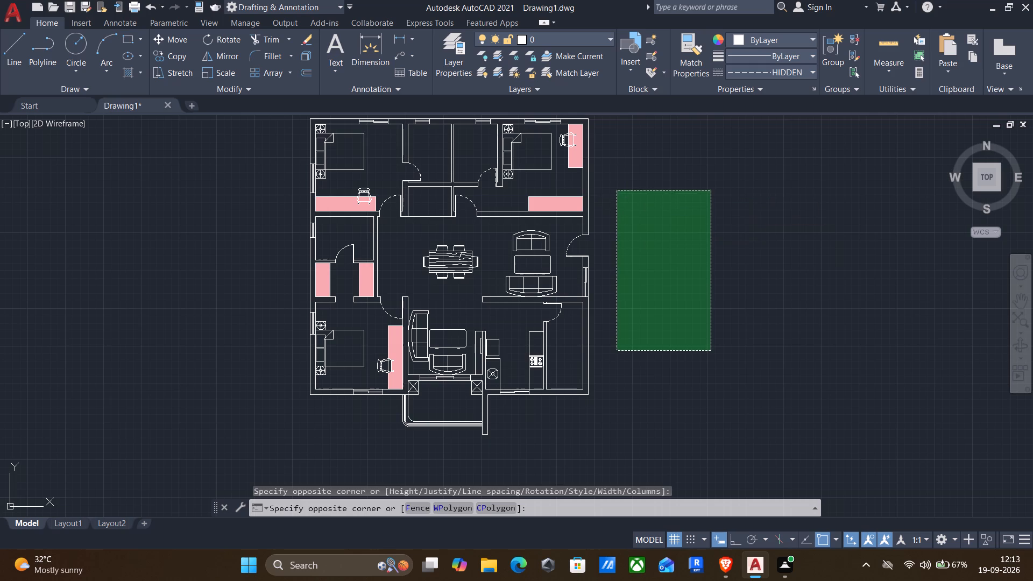
right_click(673, 245)
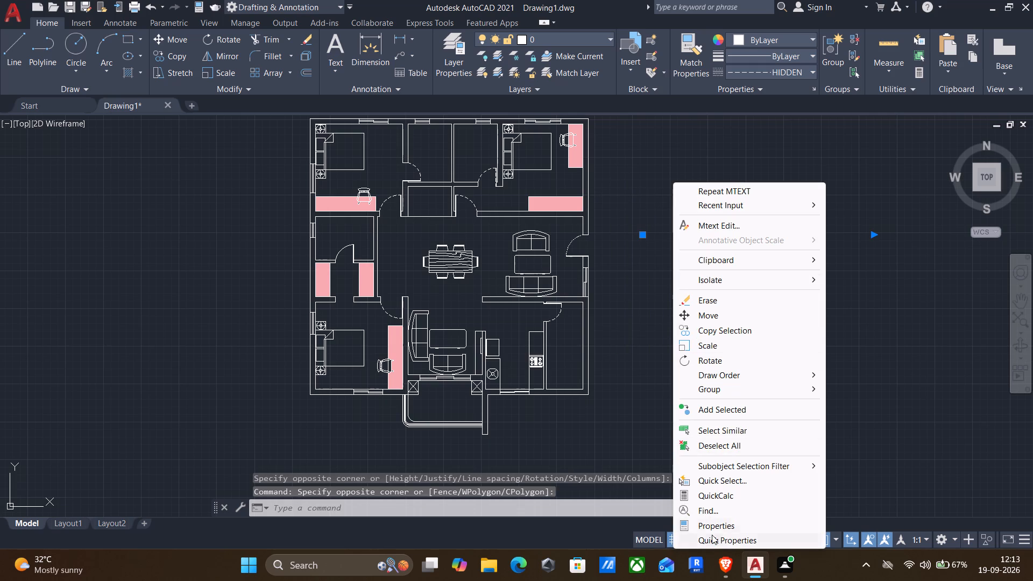
left_click(710, 523)
scroll(66, 210, "down", 4)
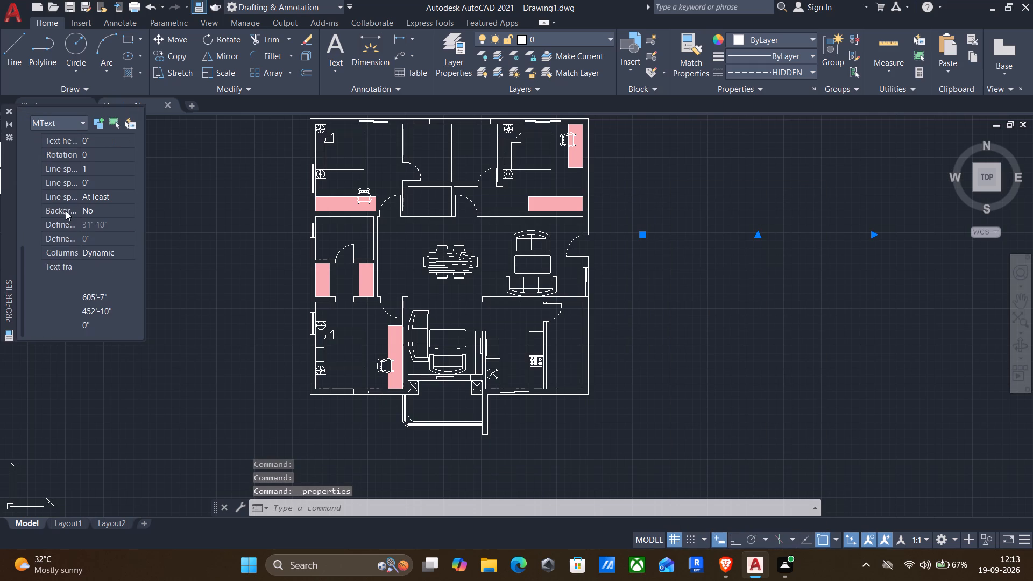
left_click(100, 145)
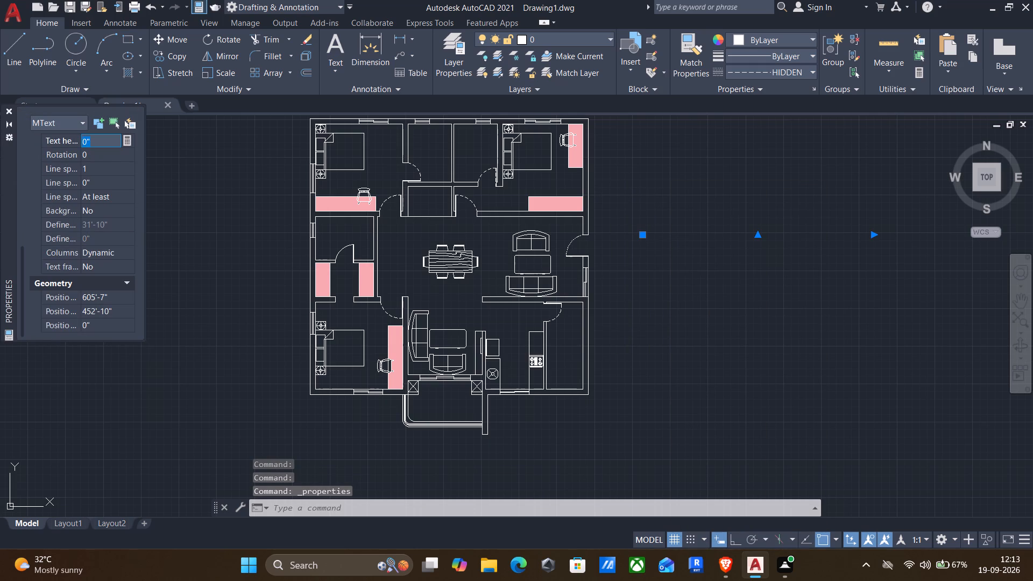
type("6\"")
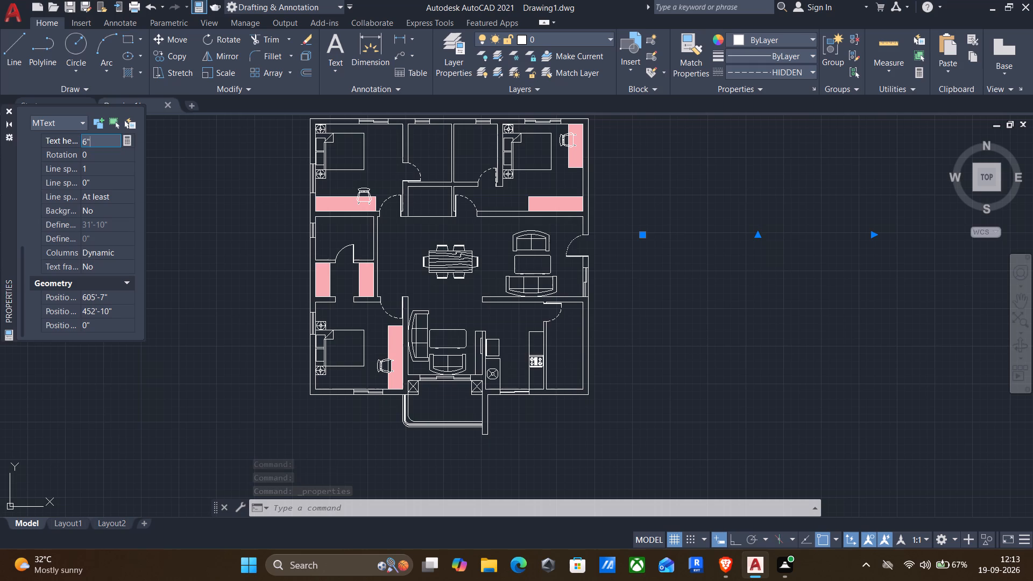
key("Return")
key("Escape")
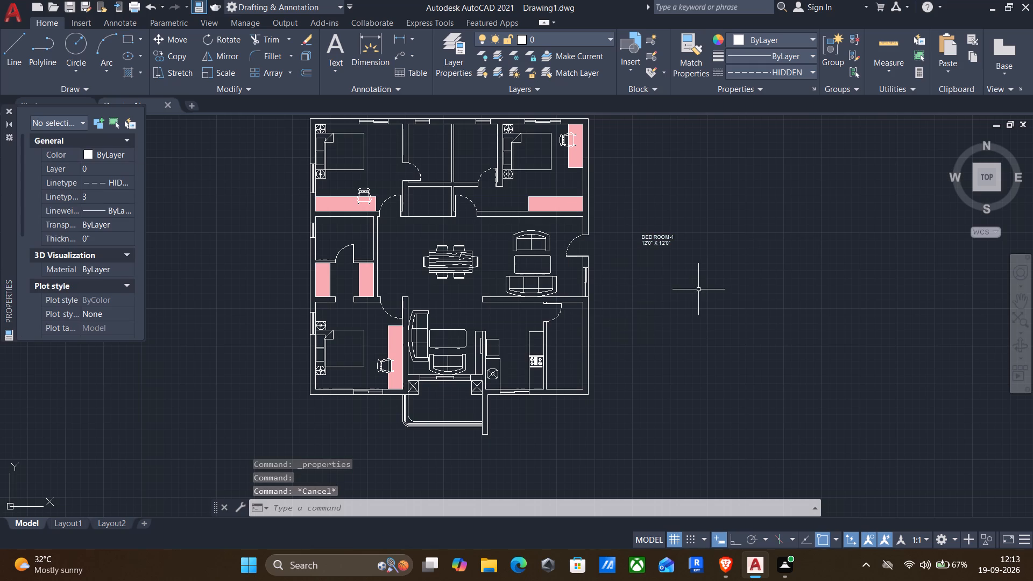
Copy the bedroom label from its upper-left corner into the northwest bedroom, just east of the bed.
left_click(698, 289)
left_click(609, 209)
type("CO")
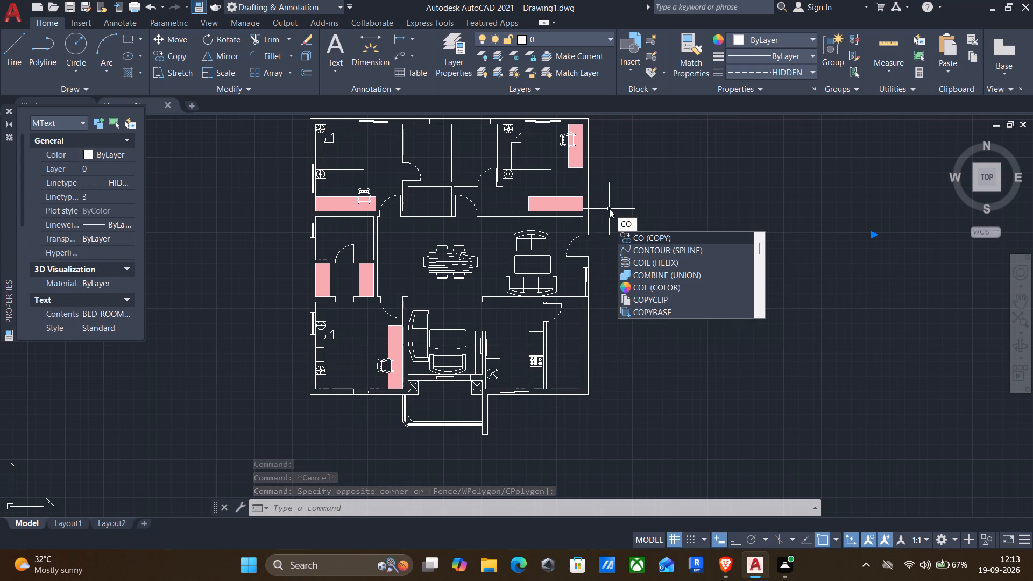
key("Return")
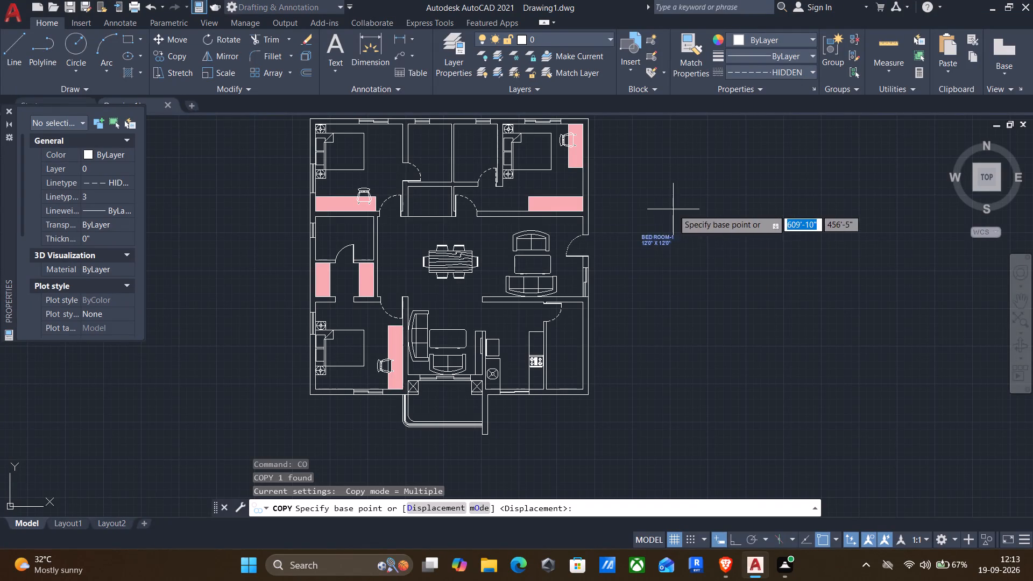
scroll(676, 229, "up", 2)
left_click(591, 251)
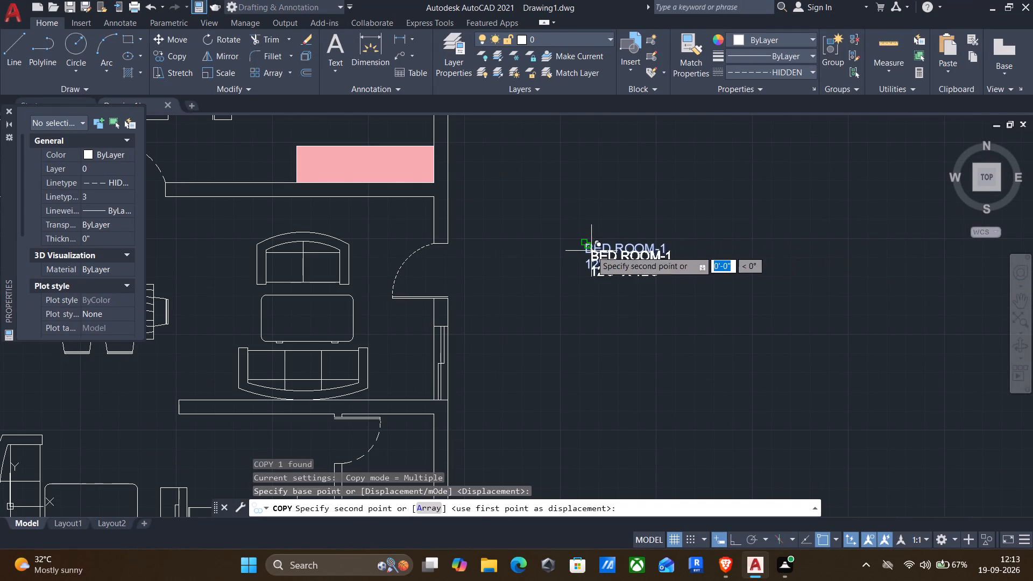
scroll(480, 226, "down", 3)
scroll(315, 196, "up", 2)
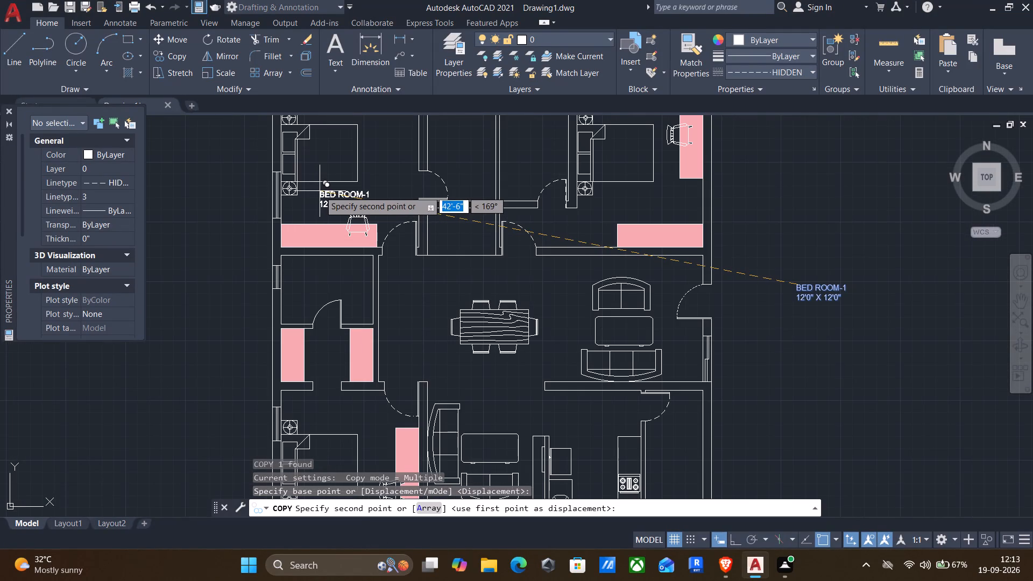
scroll(363, 164, "up", 2)
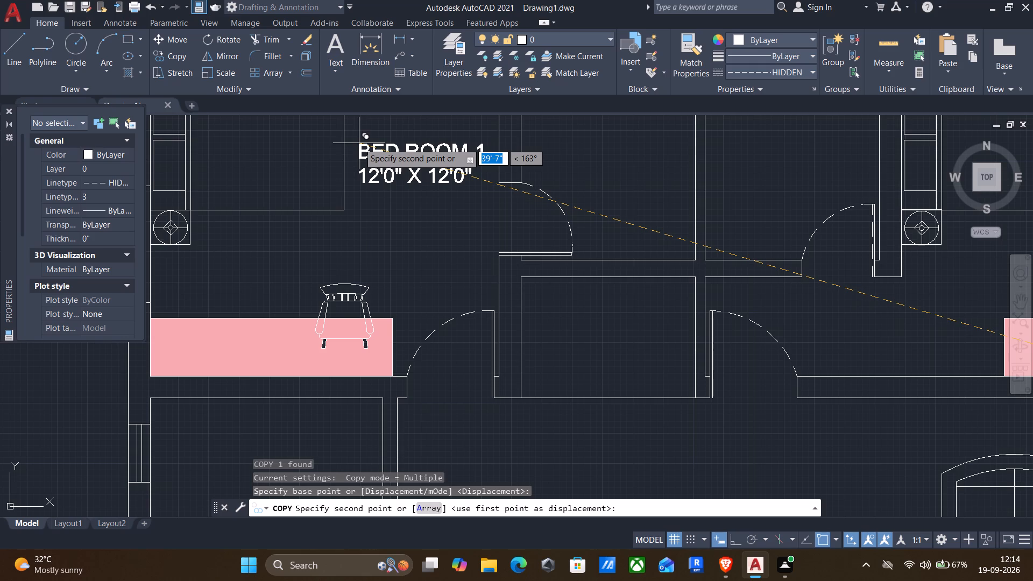
left_click(359, 143)
Place further label copies in the two north middle rooms, the small room below them and the northeast bedroom.
scroll(376, 146, "down", 2)
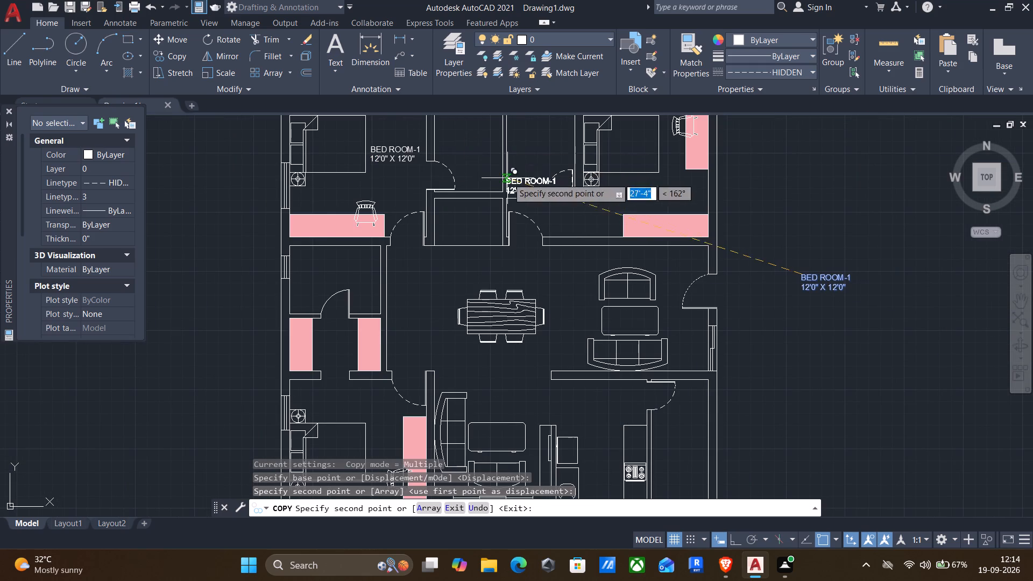
middle_click_drag(570, 211, 673, 296)
scroll(673, 296, "up", 1)
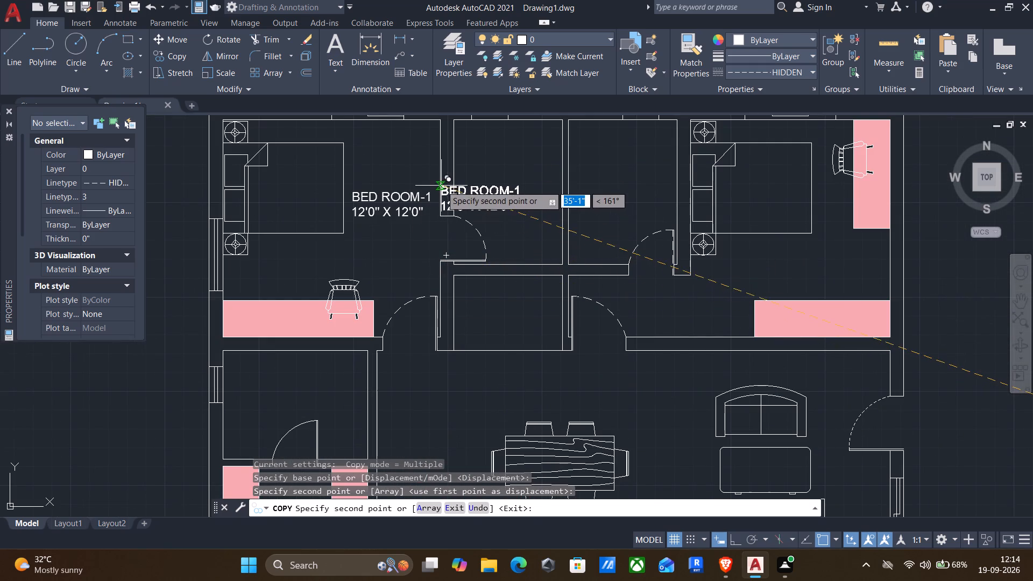
left_click(472, 191)
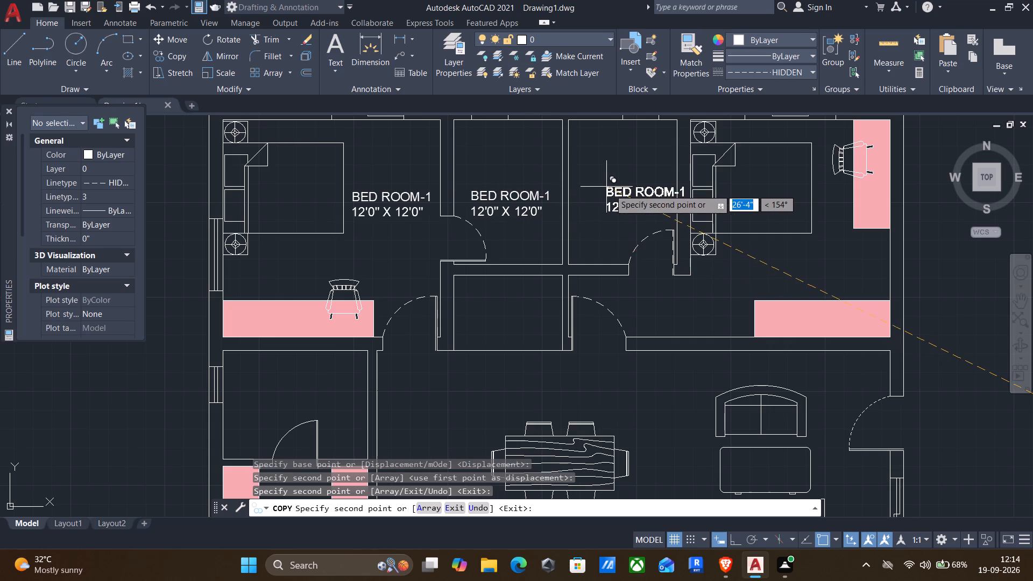
left_click(583, 197)
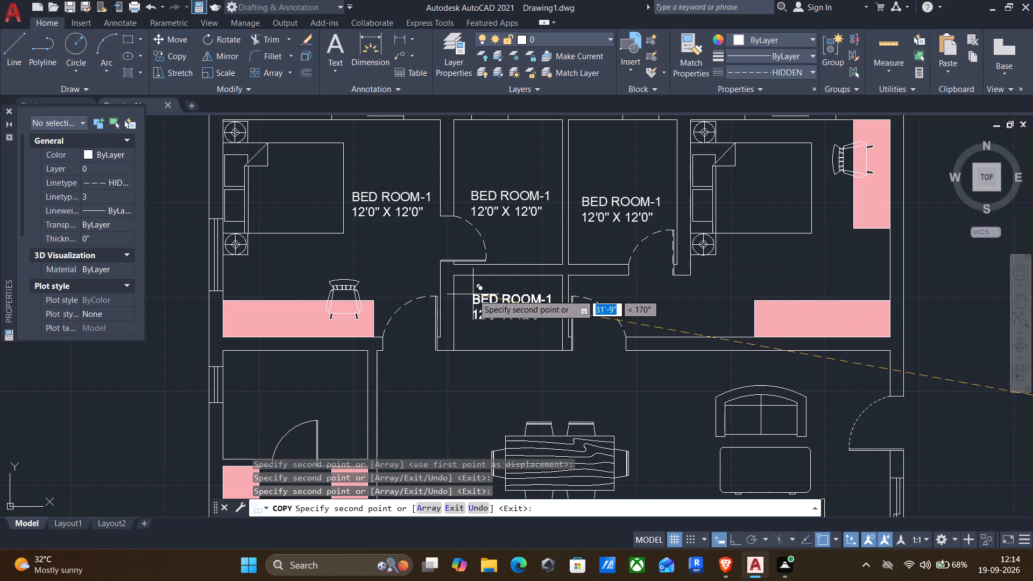
left_click(469, 294)
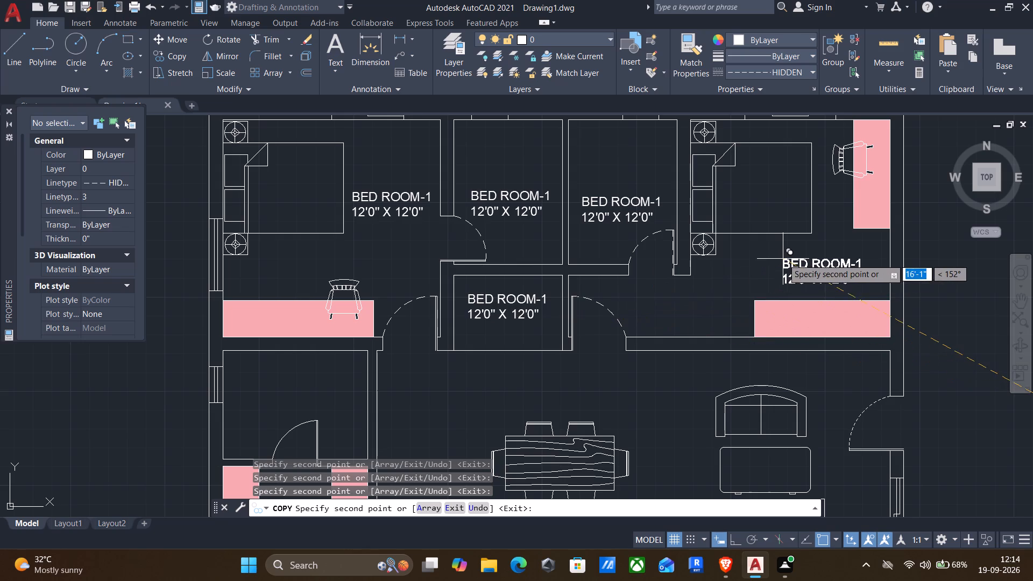
left_click(777, 266)
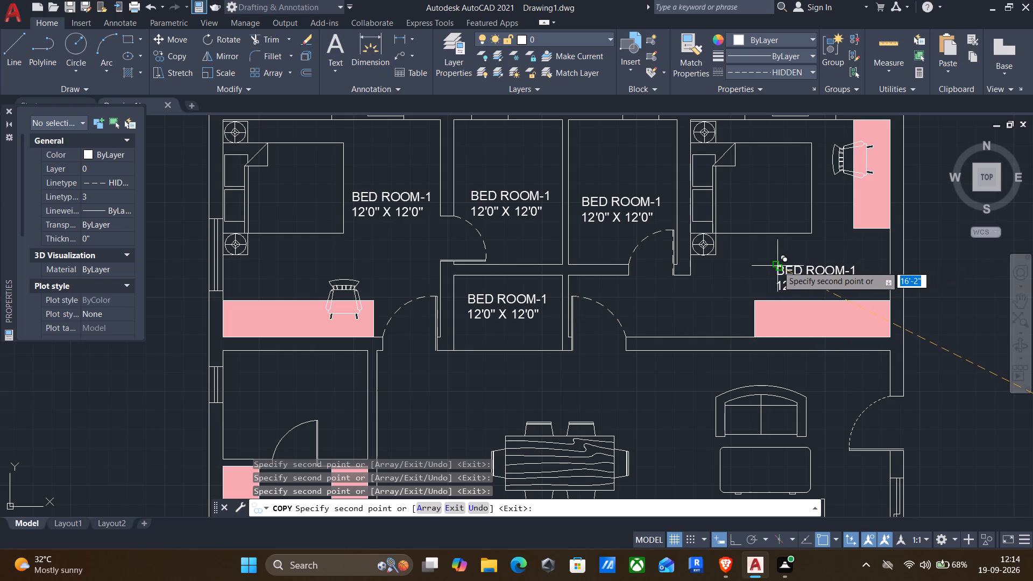
Place label copies in the small west room, between the two wardrobes below it, and above the bed in the southwest bedroom.
scroll(702, 307, "down", 1)
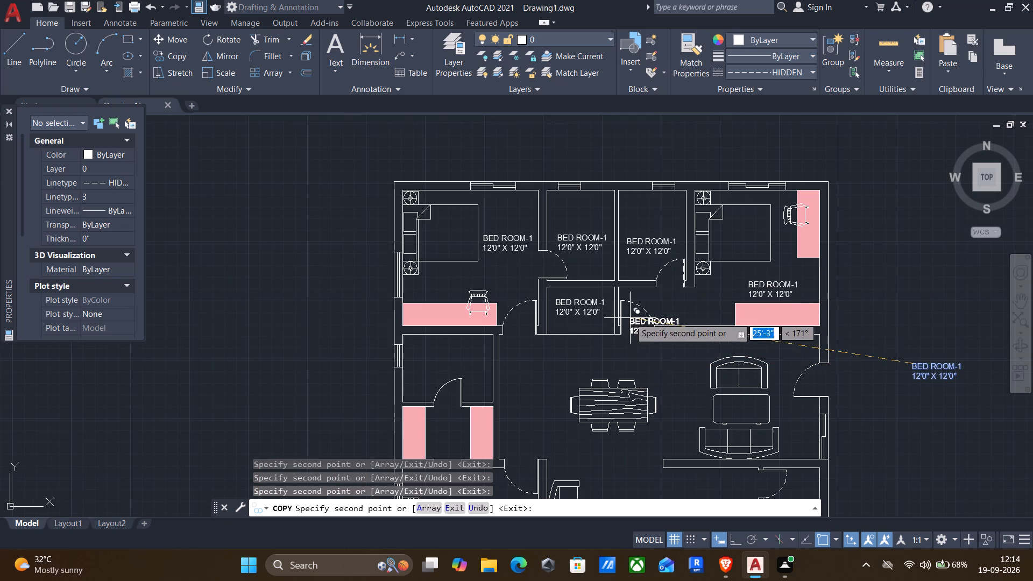
middle_click_drag(553, 381, 725, 244)
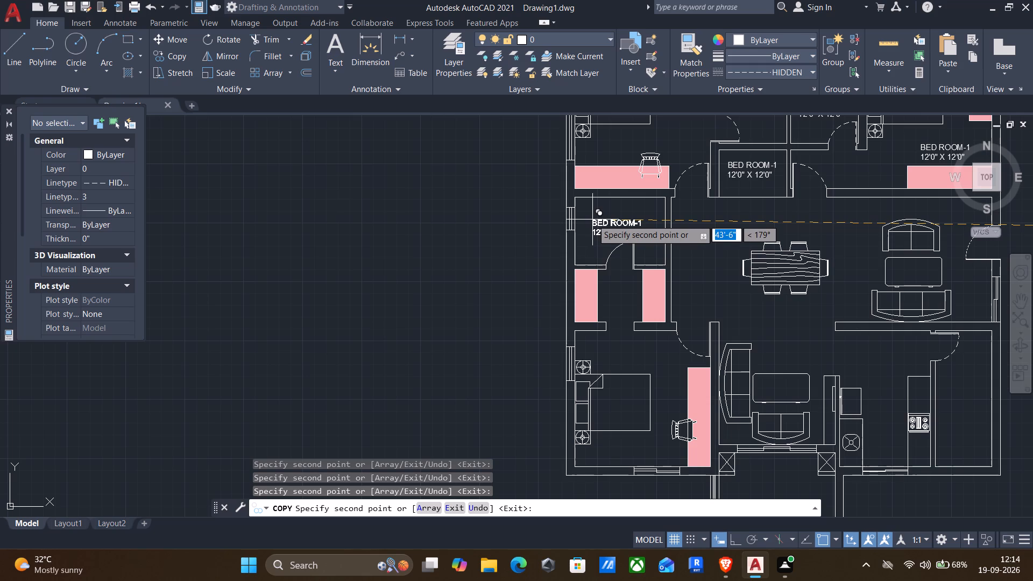
left_click(592, 219)
scroll(606, 301, "up", 2)
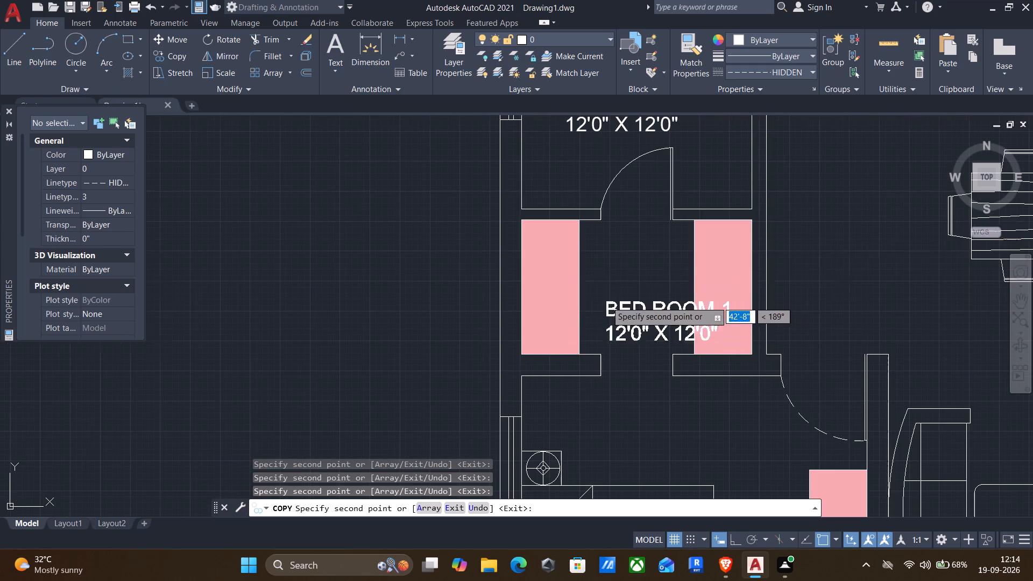
left_click(579, 277)
scroll(585, 292, "down", 2)
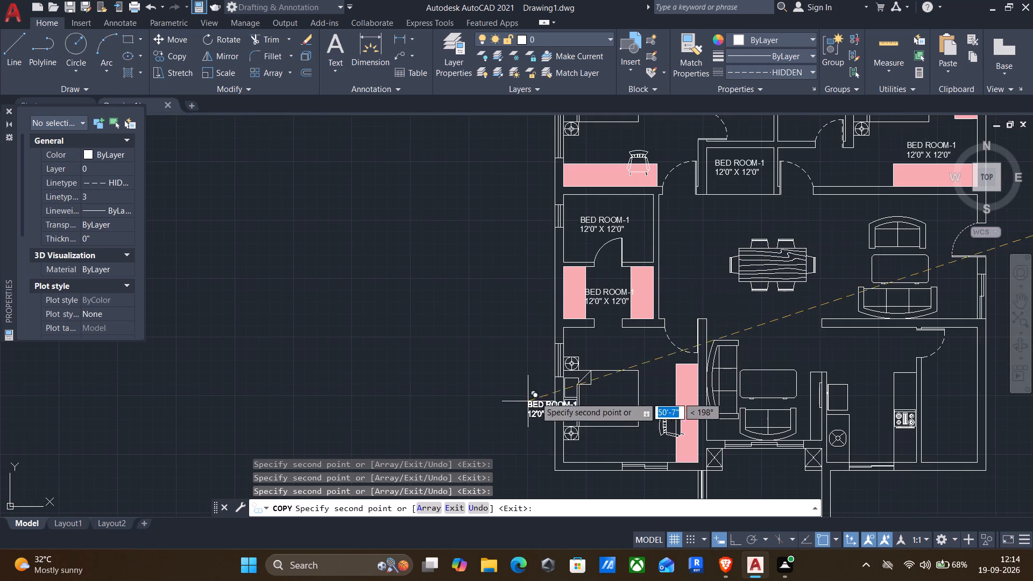
left_click(611, 340)
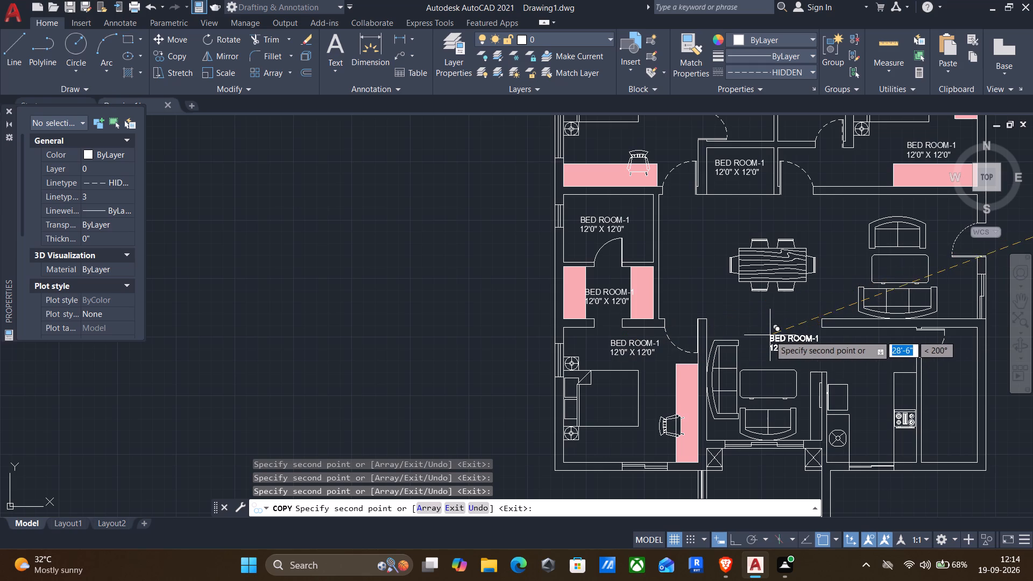
Place label copies in the south sitting area, above the dining table, on the east coffee table, in the kitchen and in the room east of it.
left_click(762, 336)
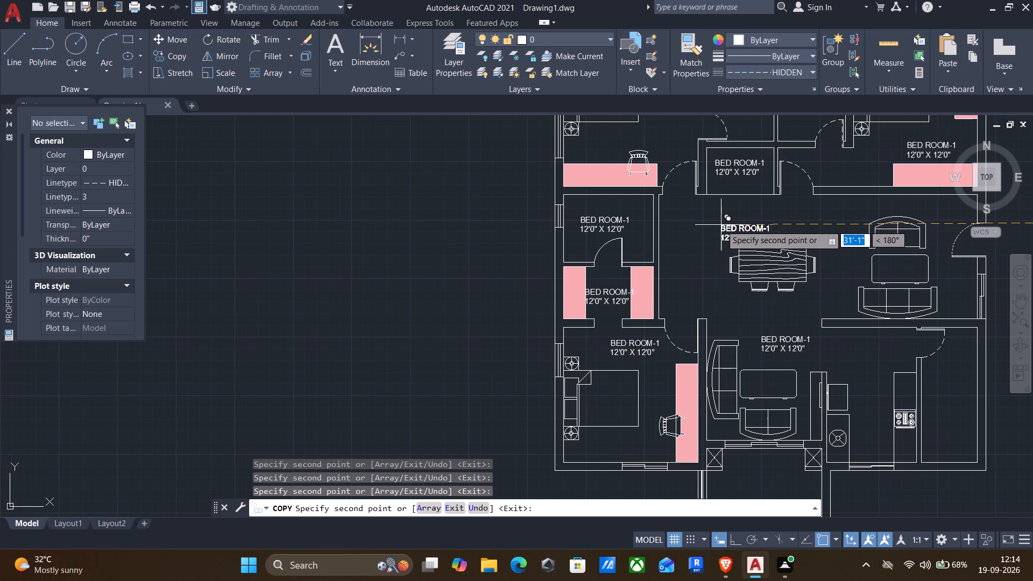
left_click(723, 219)
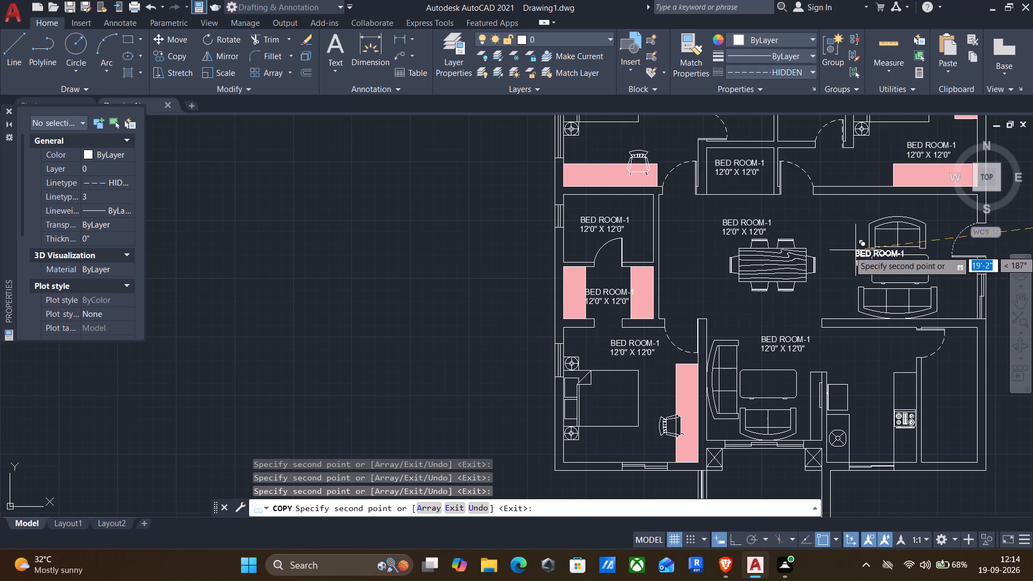
left_click(878, 265)
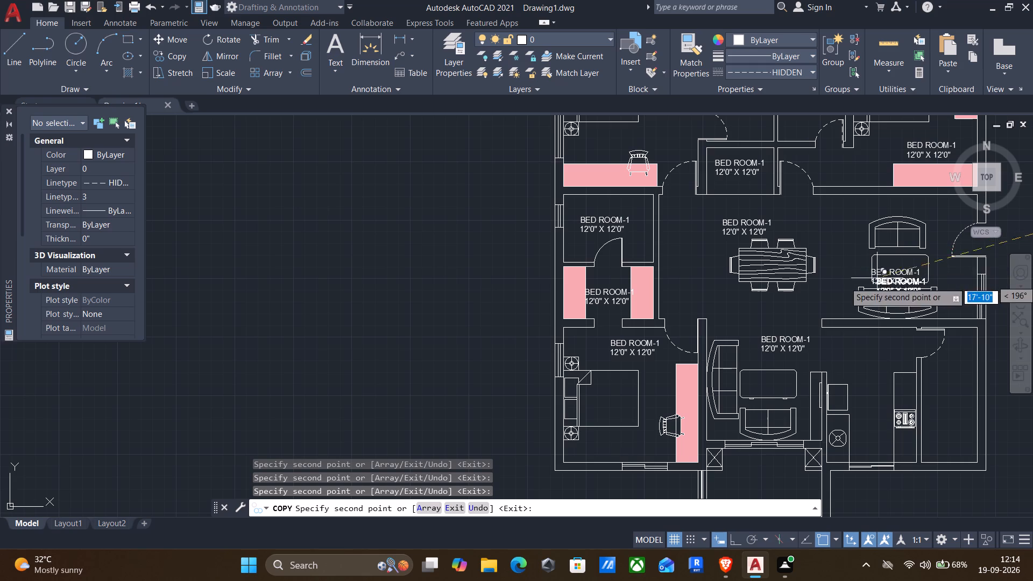
left_click(839, 356)
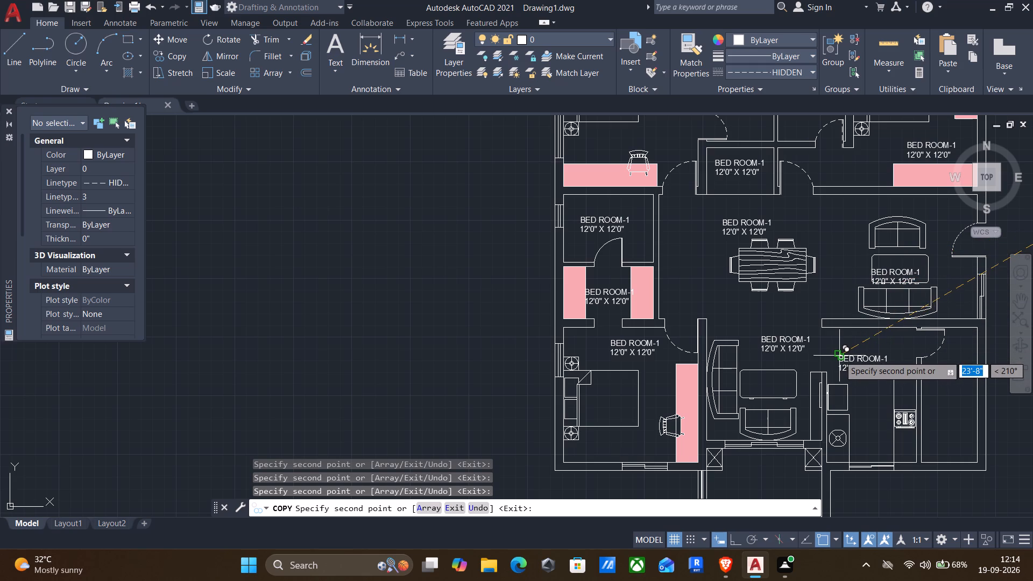
left_click(928, 385)
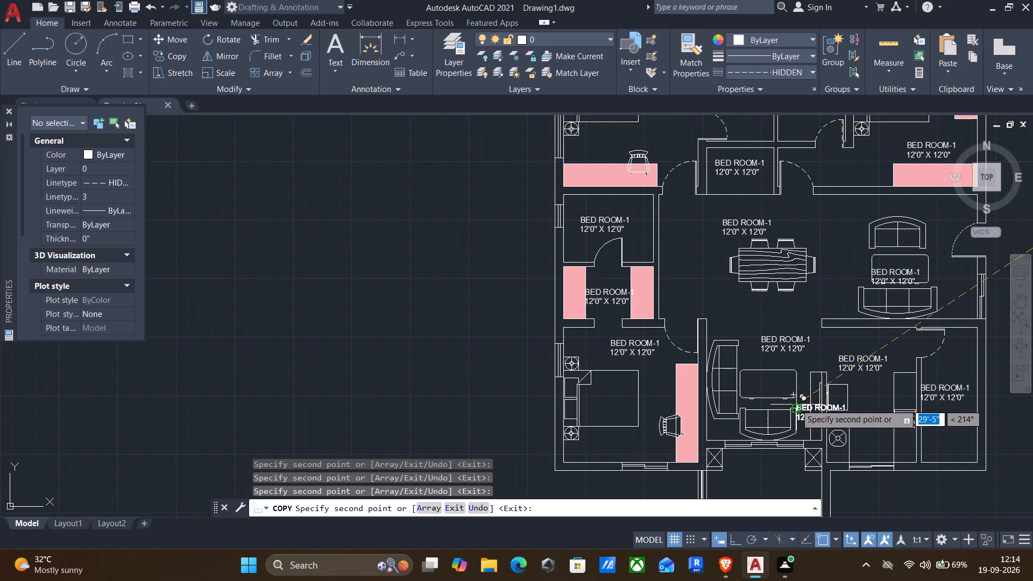
Place a last label copy in the curved balcony south of the sitting area and finish copying.
middle_click_drag(781, 330, 778, 325)
middle_click_drag(739, 499, 726, 431)
scroll(726, 430, "up", 1)
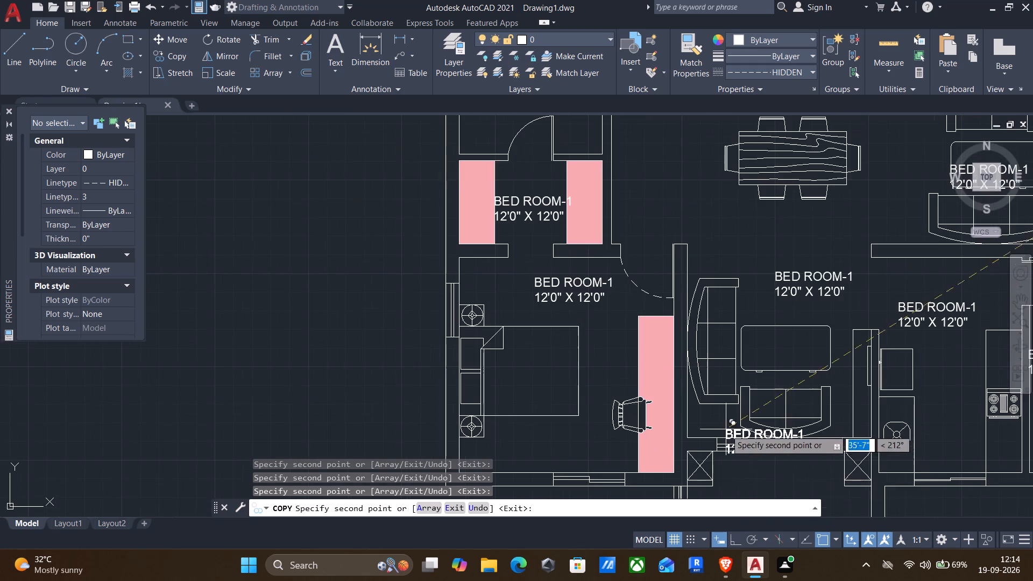
middle_click_drag(747, 479, 700, 372)
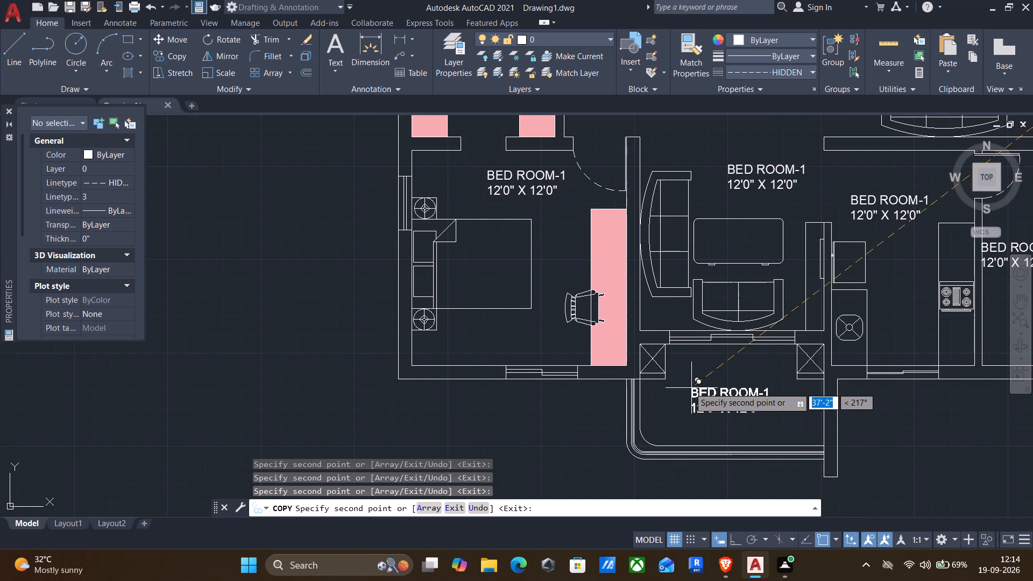
left_click(689, 387)
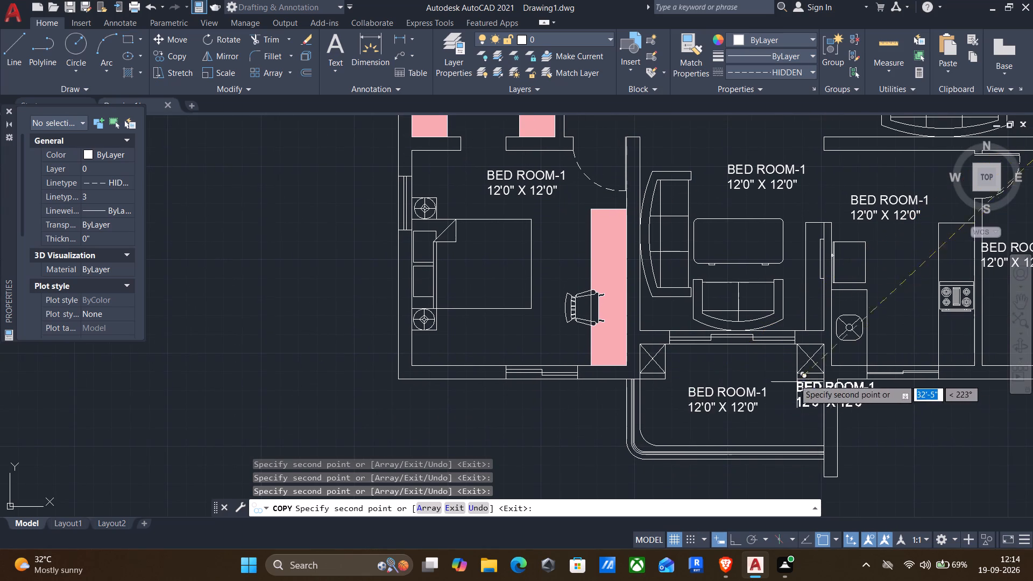
scroll(790, 374, "down", 1)
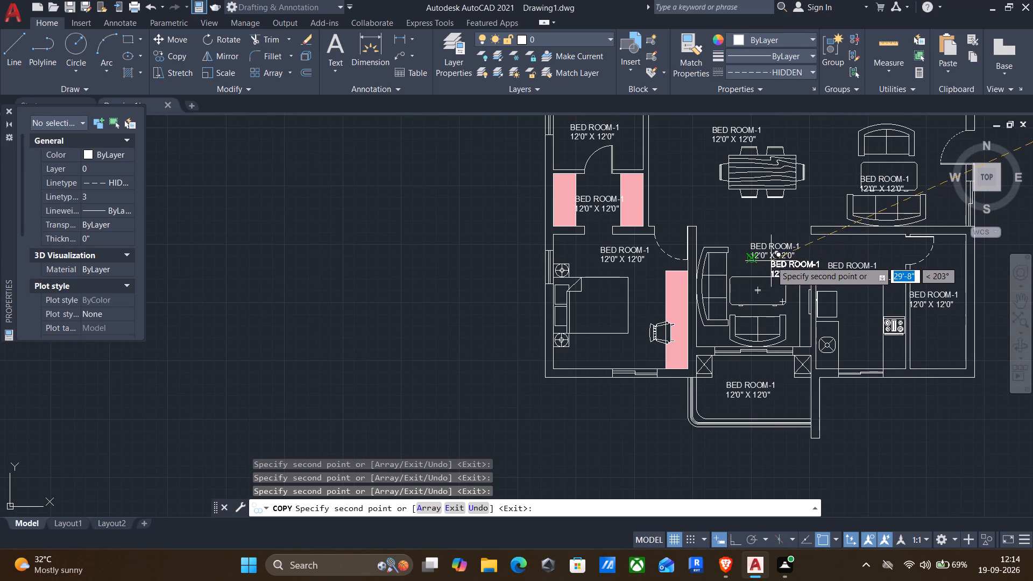
key("Escape")
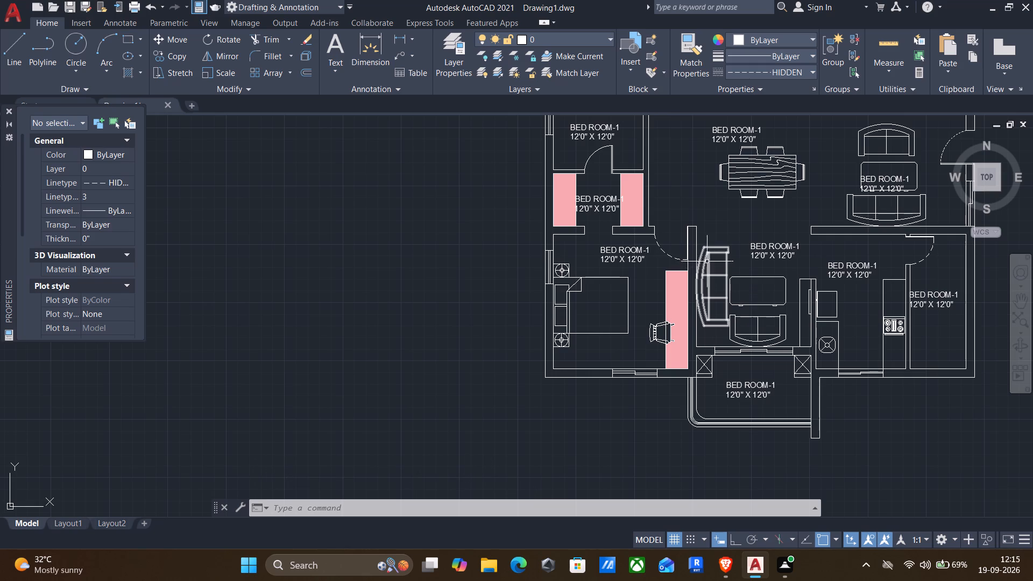
Change the room name in the western north-middle room's label to TOILET, keeping the size on its own line.
middle_click_drag(713, 237, 704, 240)
middle_click_drag(681, 217, 543, 355)
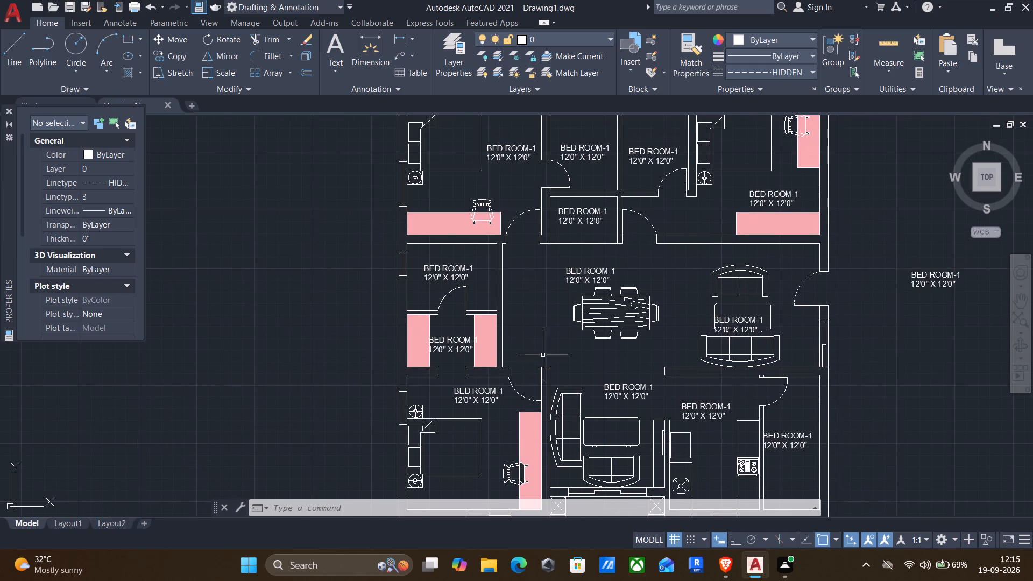
double_click(579, 150)
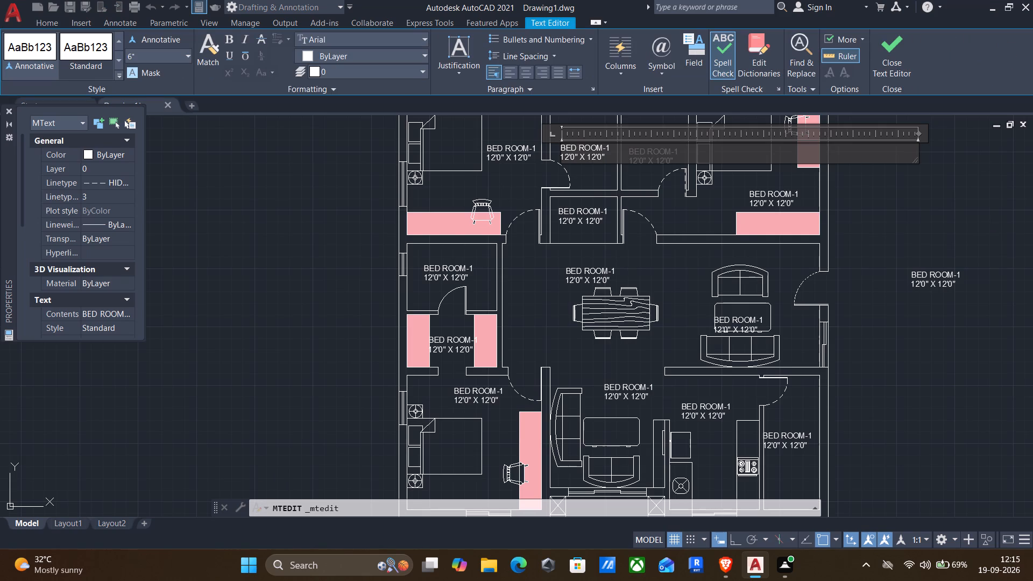
left_click_drag(613, 146, 420, 146)
type("TOILET")
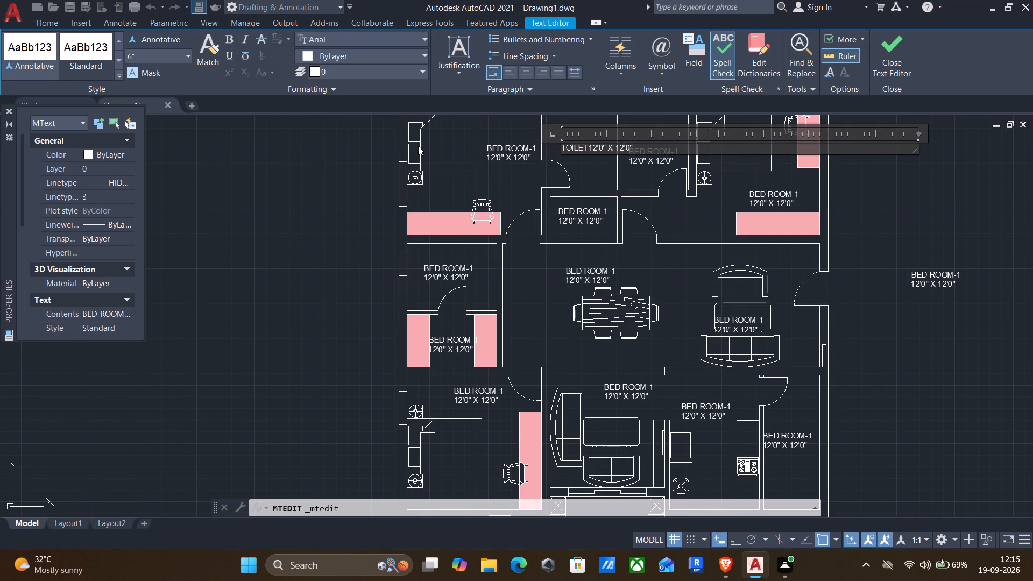
key("Return")
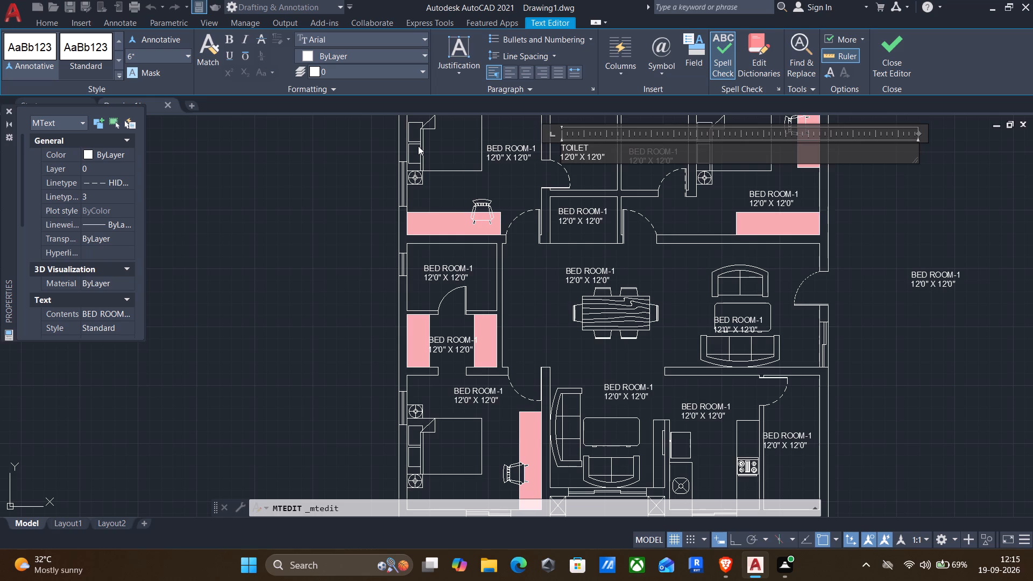
Change the size line of the TOILET label to 6'0" X 8'0" and close the text editor.
key("Right")
key("Right")
key("BackSpace")
key("BackSpace")
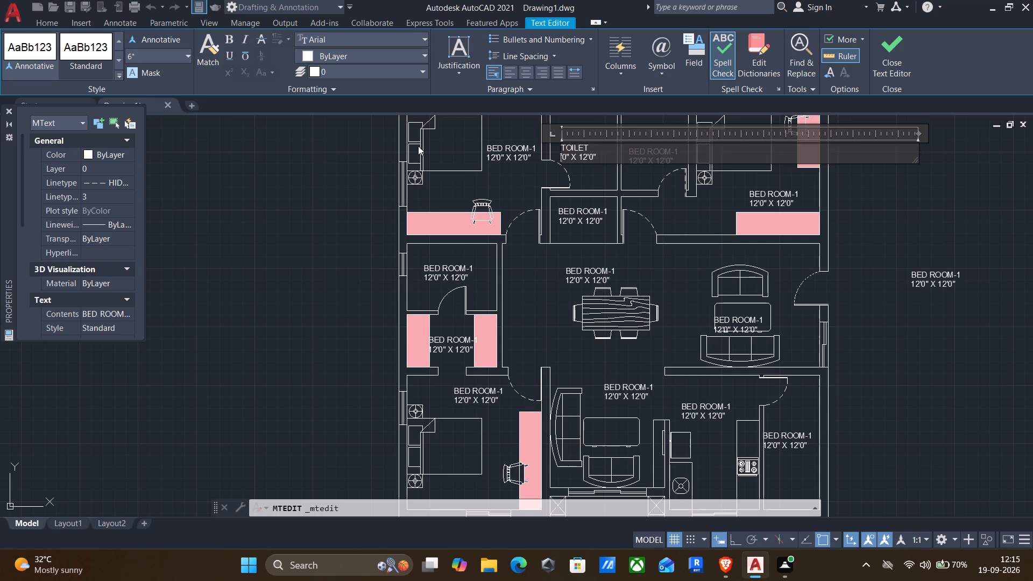
key("6")
key("Right")
key("Right")
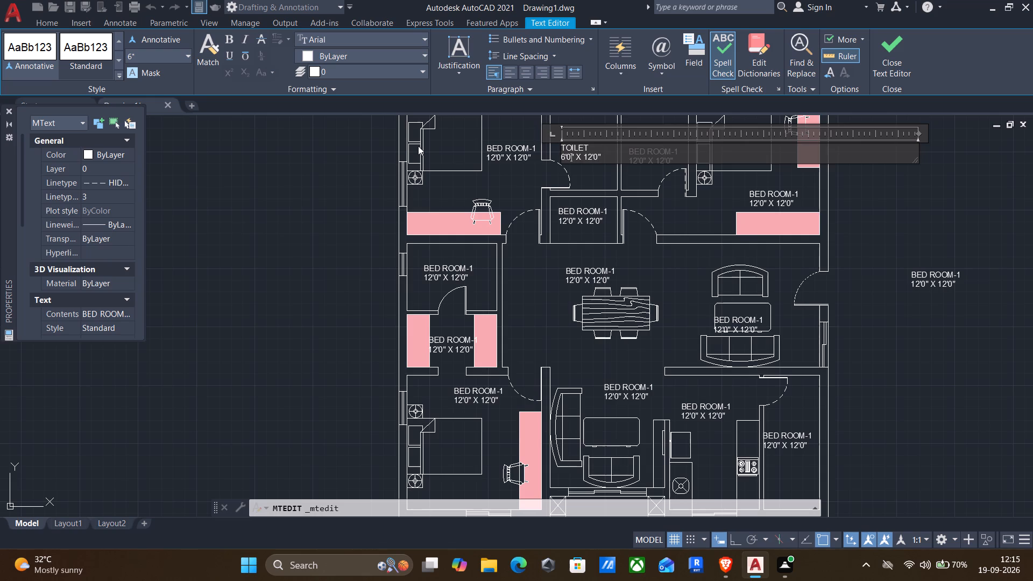
key("Right")
key("Right")
key("Right")
key("Right")
key("Right")
key("Right")
key("BackSpace")
key("BackSpace")
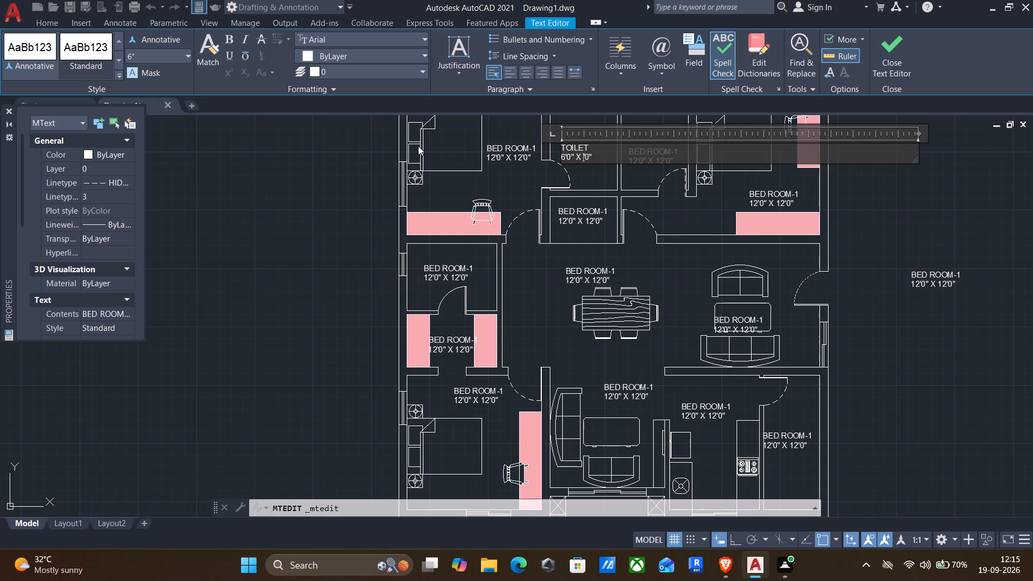
key("8")
left_click(367, 232)
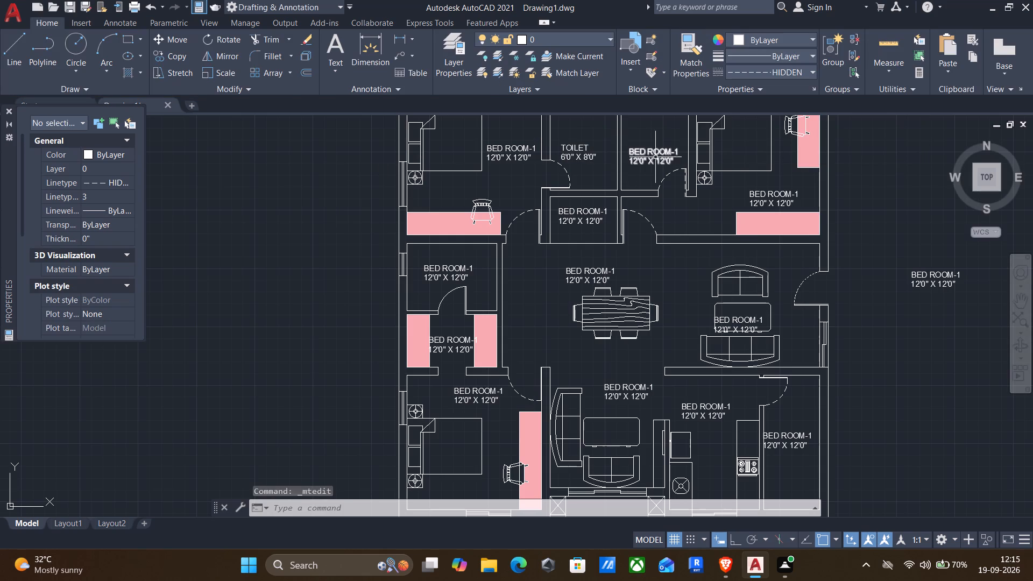
Change the room name in the label of the room east of the toilet to TOILET-2, above the size line.
double_click(660, 152)
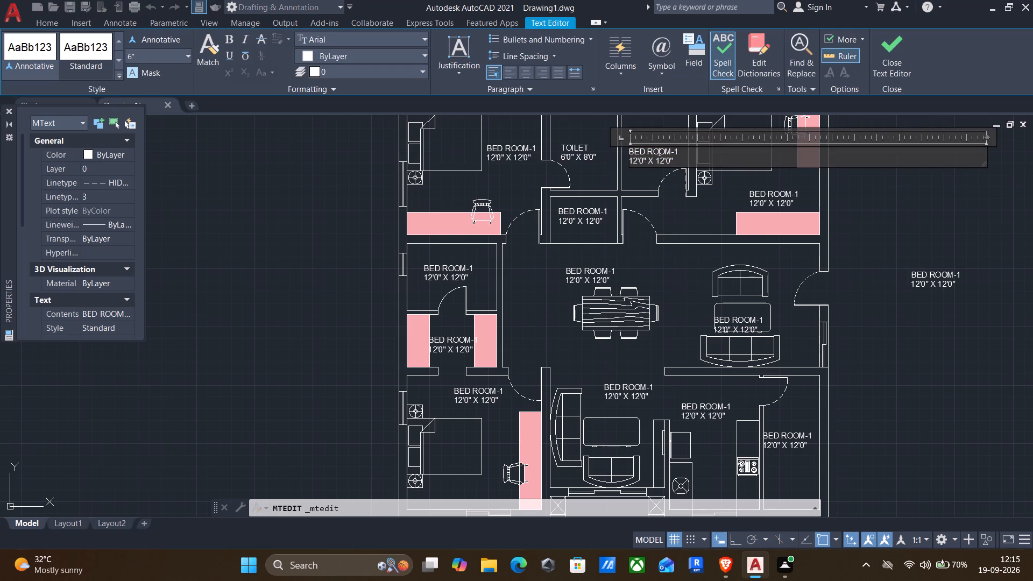
left_click_drag(686, 148, 587, 150)
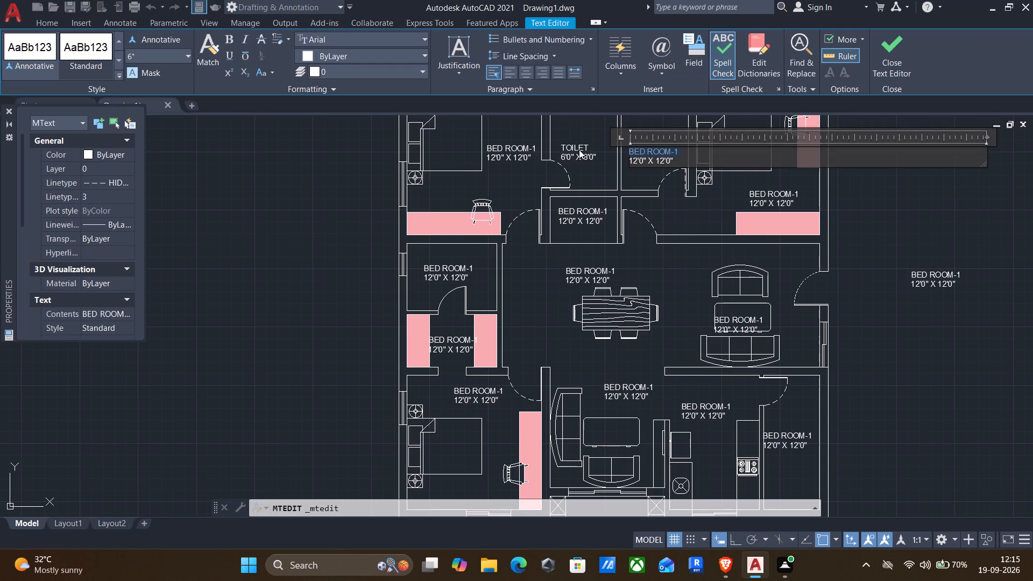
type("TOILET")
key("Return")
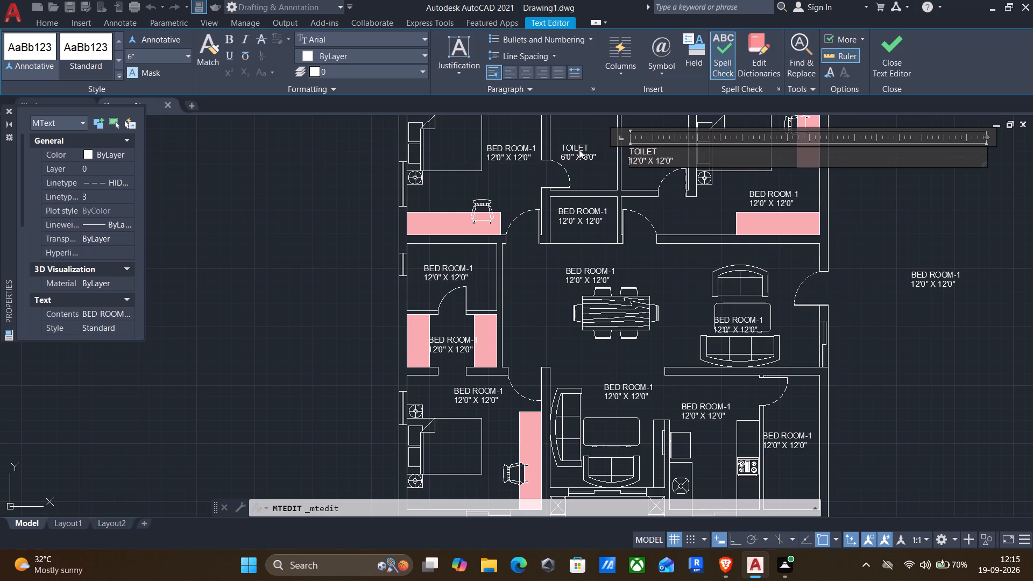
left_click(668, 152)
type("-2")
Change the size line of the TOILET-2 label to 6'0" X 8'0" and close the text editor.
key("Down")
key("Left")
key("Left")
key("Left")
key("Left")
key("Left")
key("Left")
key("Left")
key("Left")
key("BackSpace")
key("BackSpace")
key("6")
key("Right")
key("Right")
key("Right")
key("Right")
key("Right")
key("Right")
key("Right")
key("Right")
key("BackSpace")
key("BackSpace")
key("slash")
key("BackSpace")
key("8")
left_click(582, 175)
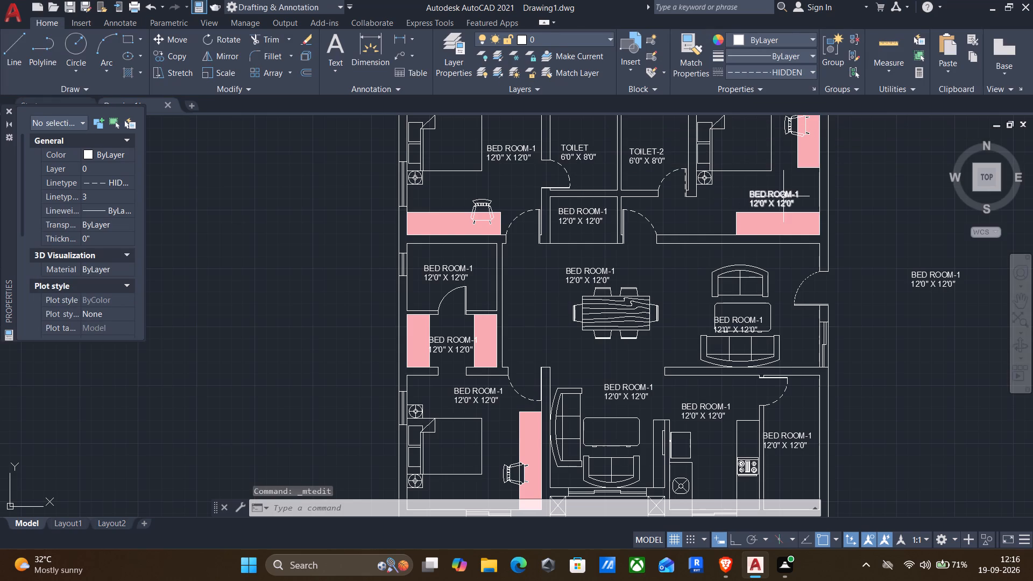
Edit the label of the northeastern bedroom to read BED ROOM-2 with the size 11'0" X 12'0".
double_click(783, 196)
scroll(795, 200, "up", 2)
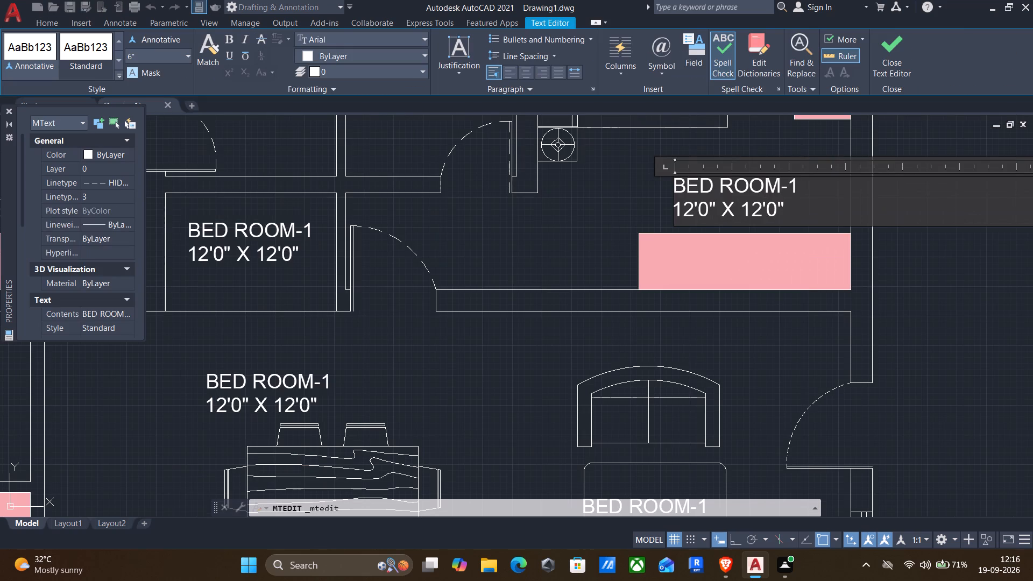
left_click(815, 186)
key("BackSpace")
key("2")
left_click(689, 216)
key("BackSpace")
key("1")
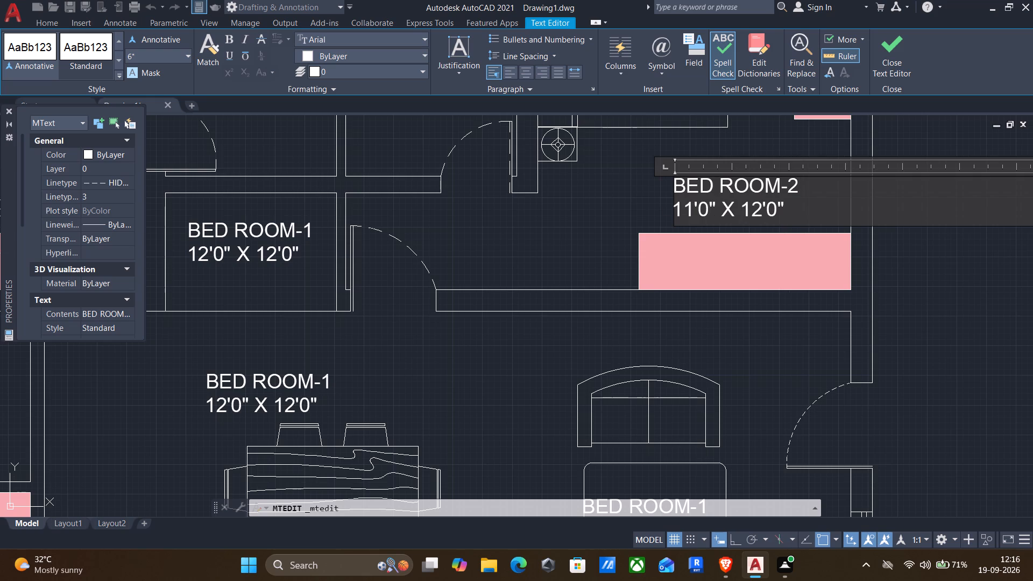
left_click(800, 210)
scroll(663, 214, "down", 1)
middle_click_drag(625, 216, 658, 214)
middle_click_drag(419, 262, 529, 242)
left_click(532, 201)
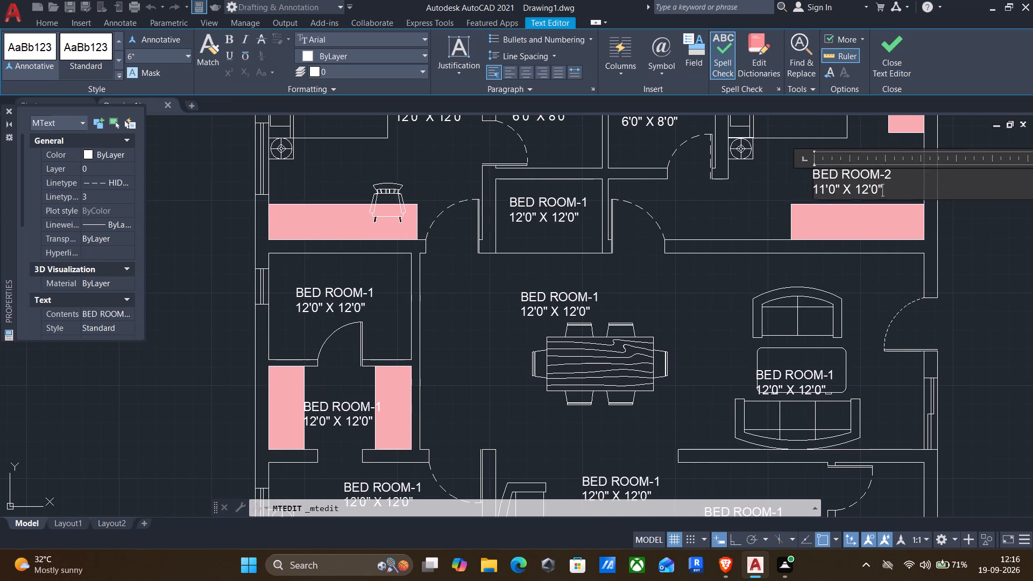
Change the room name in the label of the small room south of the toilets to POOJA, keeping the size on its own line.
double_click(541, 202)
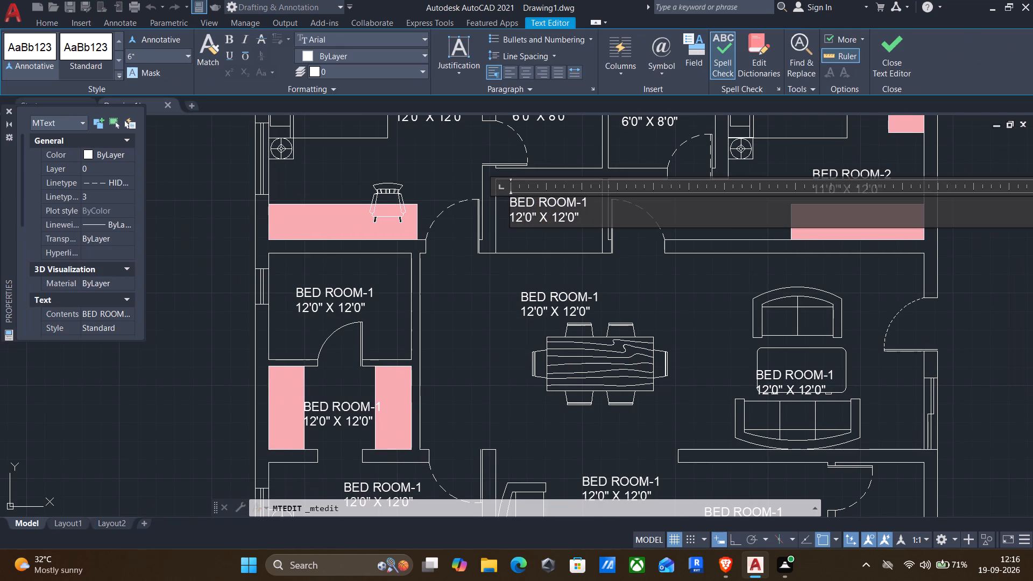
left_click_drag(595, 201, 492, 204)
type("POO")
type("JA")
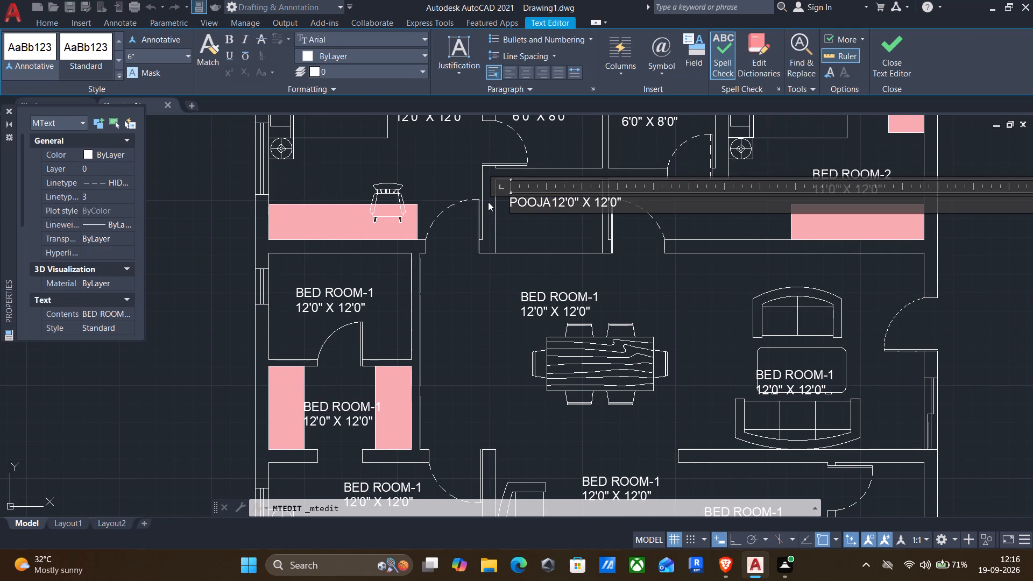
key("Return")
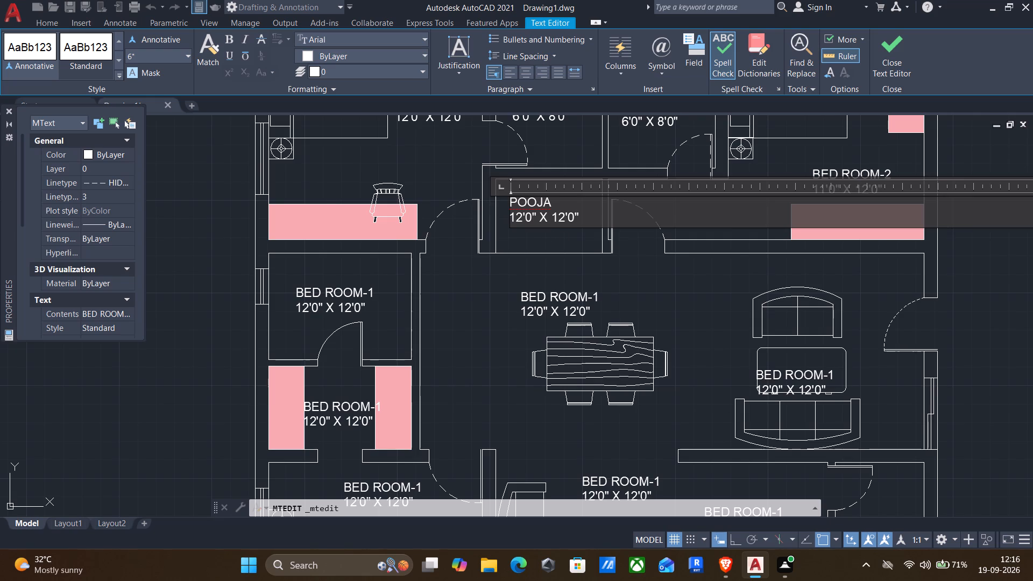
Change the size line of the POOJA label to 6'0" X 4'2" and close the text editor.
scroll(517, 218, "up", 1)
scroll(466, 243, "down", 1)
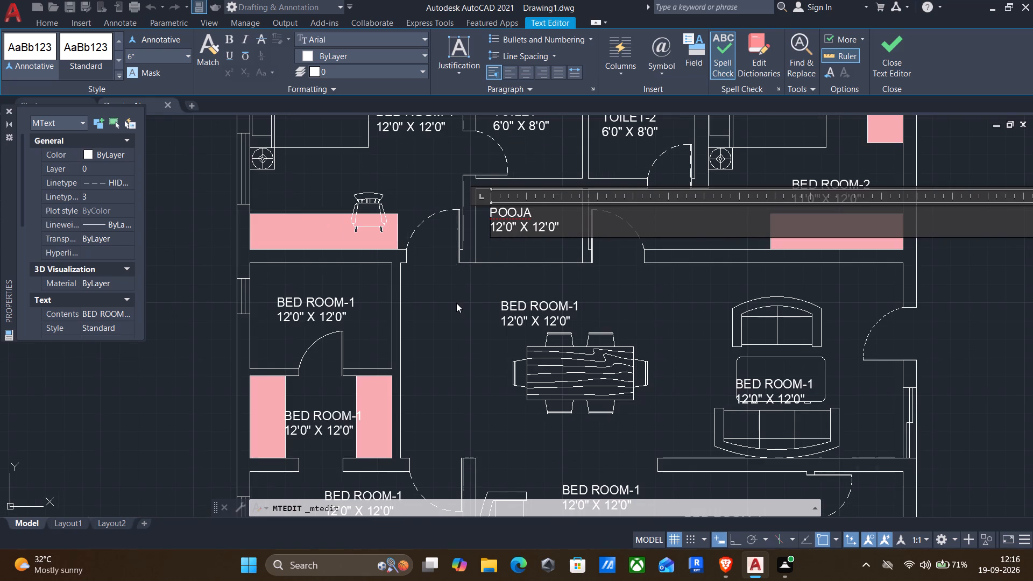
scroll(456, 303, "down", 1)
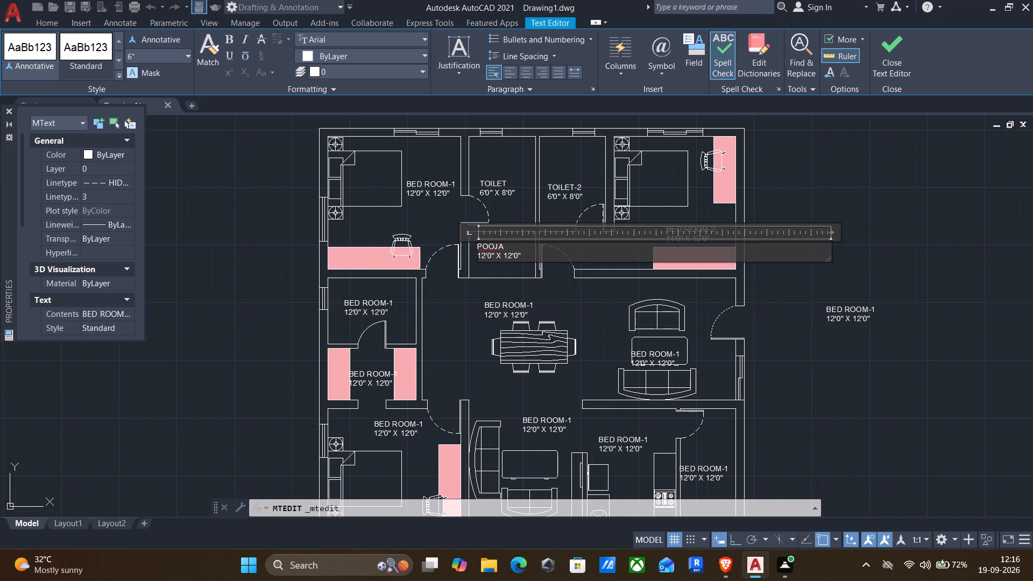
scroll(487, 260, "up", 3)
left_click(467, 252)
key("BackSpace")
key("BackSpace")
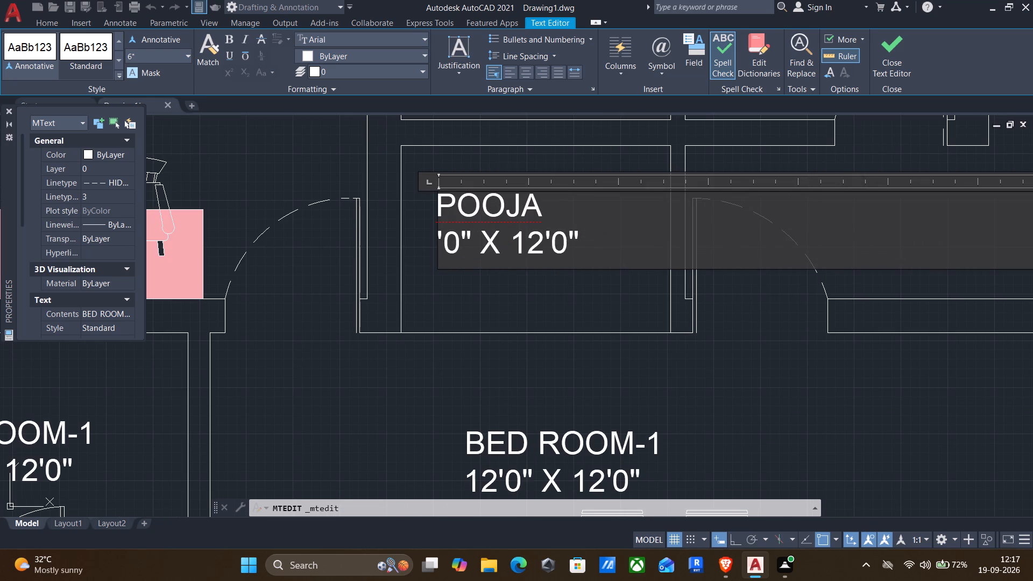
key("6")
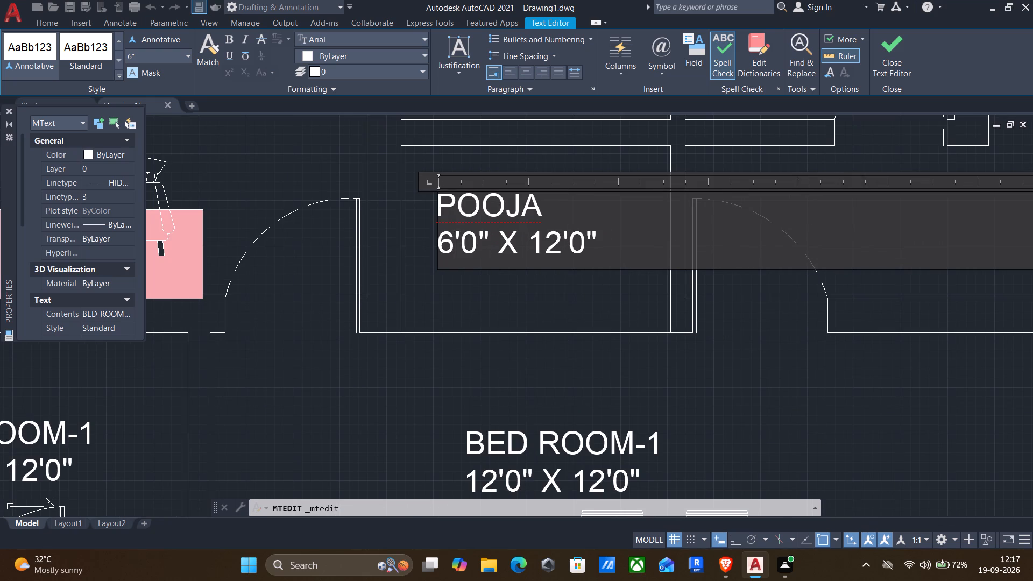
key("Right")
key("Right")
key("Right")
key("Right")
key("Right")
key("Right")
key("Right")
key("Right")
key("BackSpace")
key("BackSpace")
key("4")
key("Right")
key("Right")
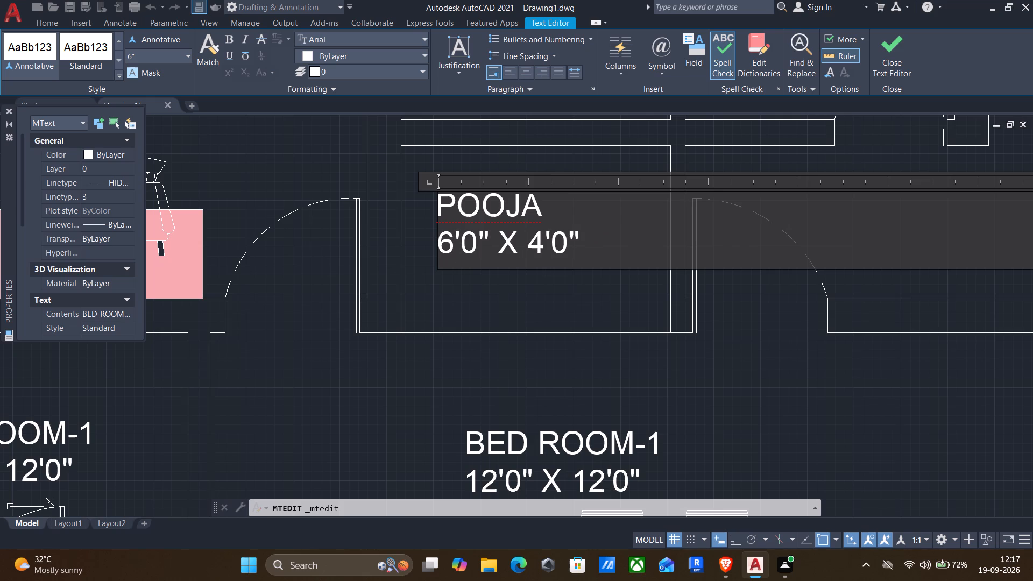
key("BackSpace")
key("2")
left_click(469, 311)
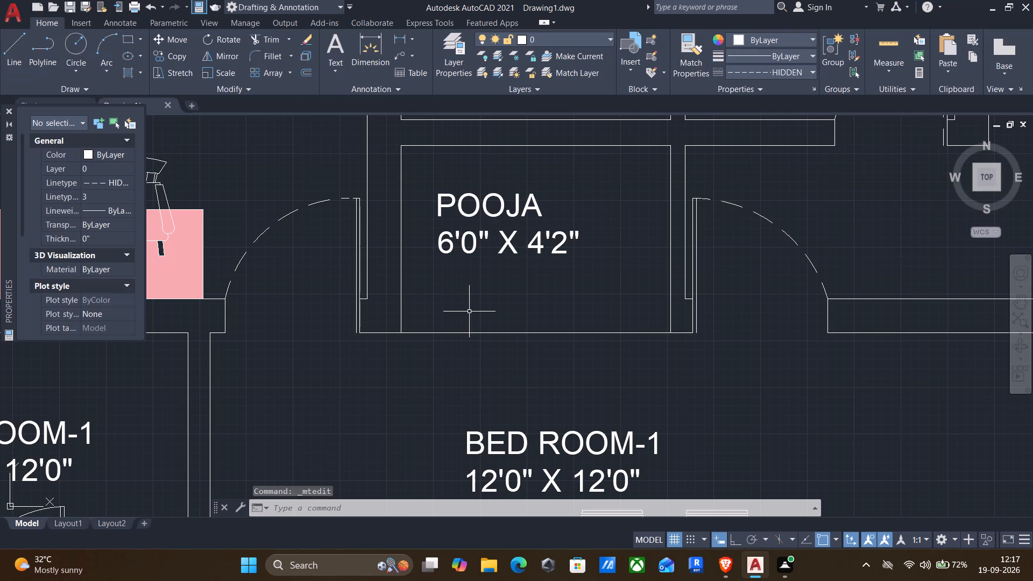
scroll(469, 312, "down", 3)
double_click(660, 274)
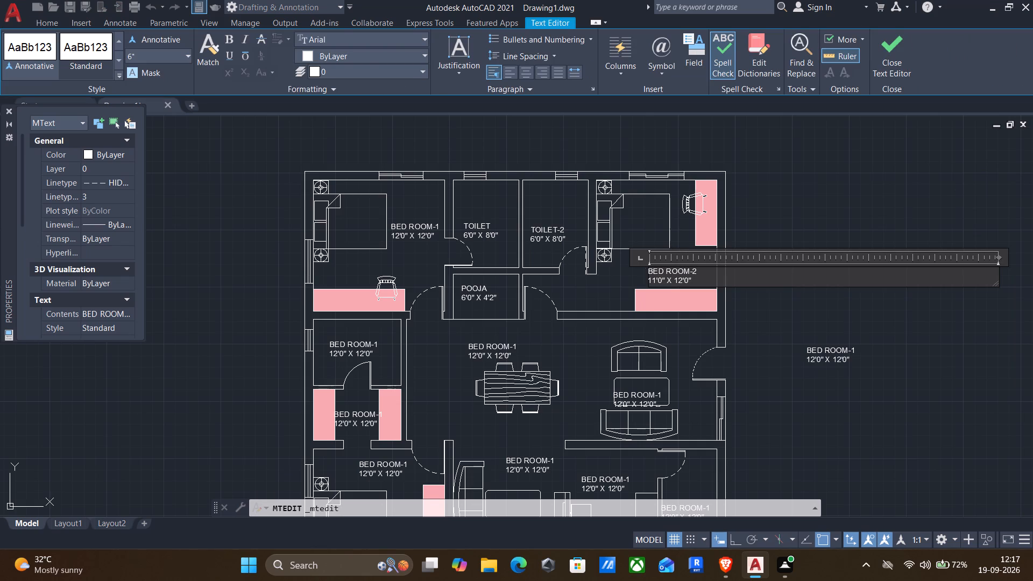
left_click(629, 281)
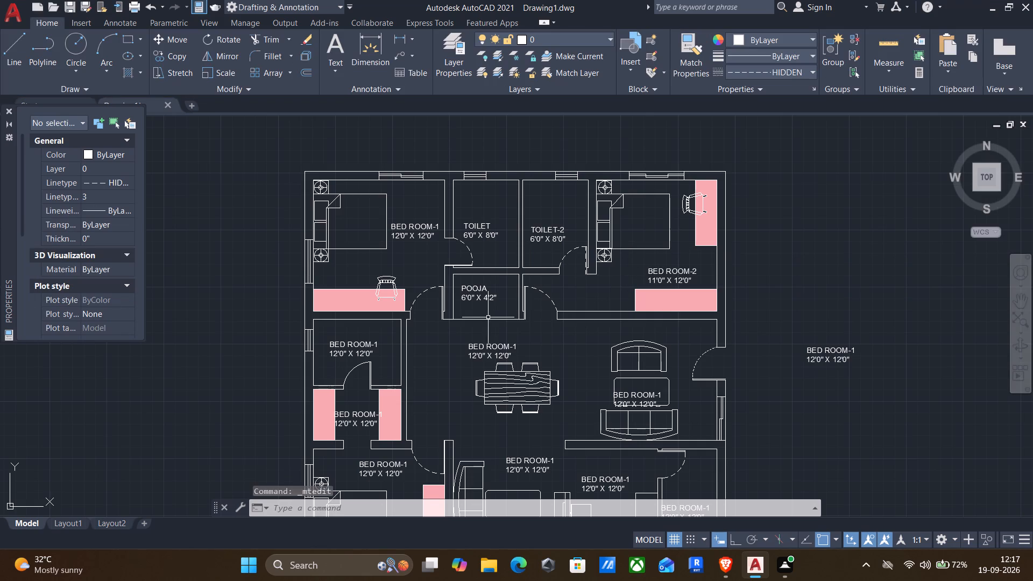
Change the room name in the label of the western room below the northwestern bedroom to M.TOILET, above the size line.
double_click(350, 343)
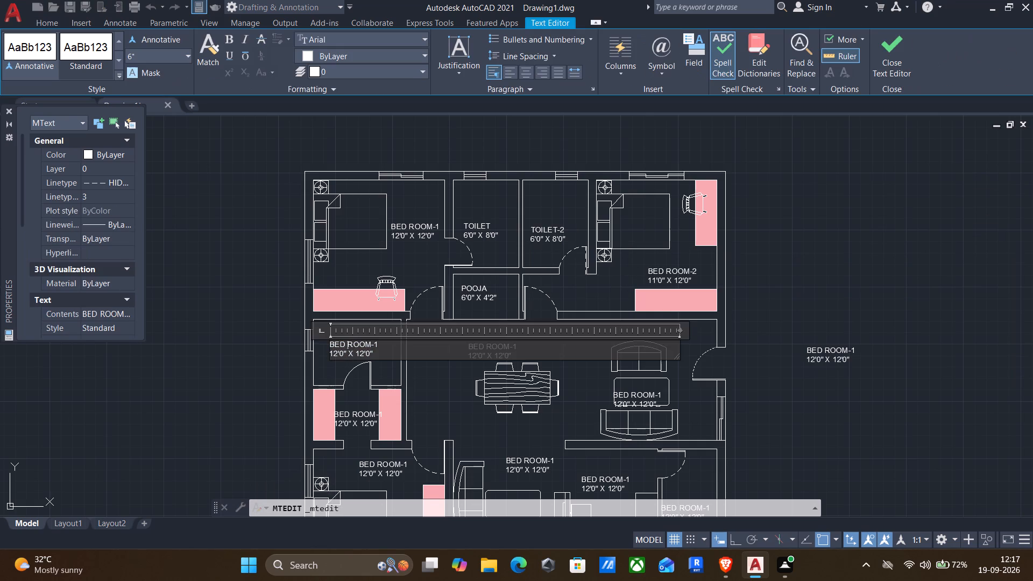
left_click_drag(384, 345, 263, 348)
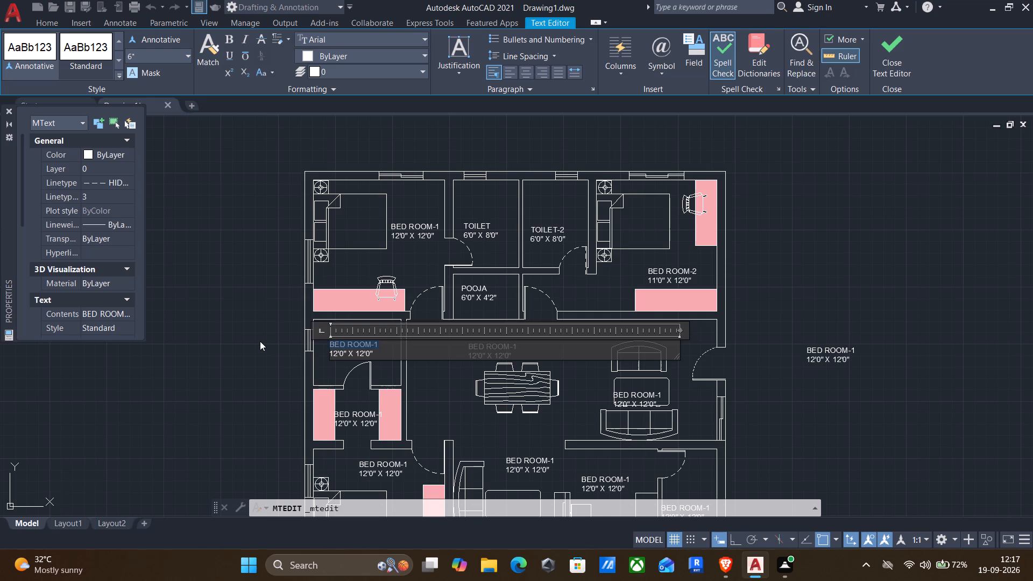
type("M.")
type("TOILET")
key("Return")
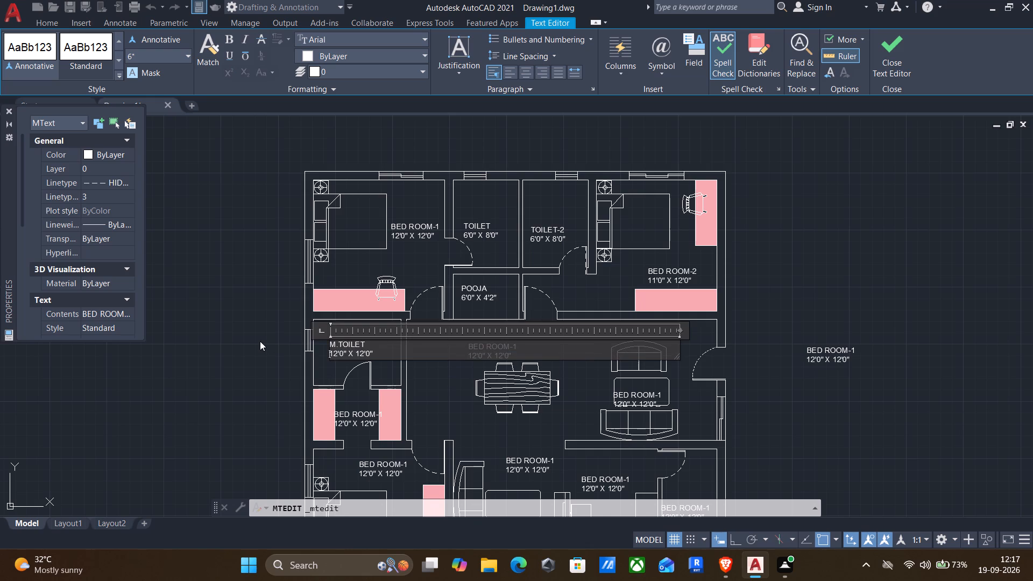
Change the size line of the M.TOILET label to 8'0" X 6'0" and close the text editor.
key("Right")
key("Right")
key("BackSpace")
key("BackSpace")
key("8")
key("Right")
key("Right")
key("Right")
key("Right")
key("Right")
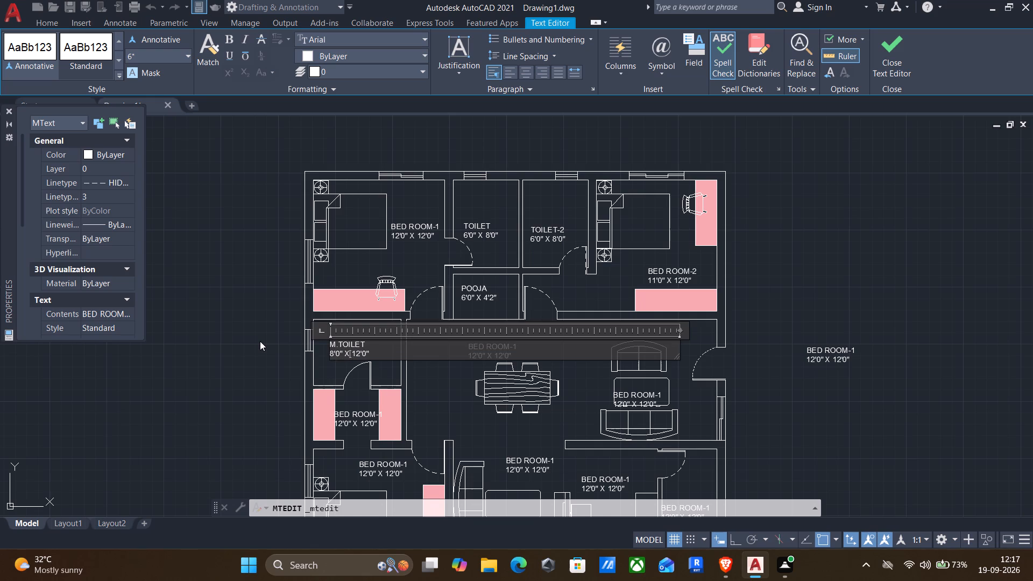
key("Right")
key("Right")
key("Right")
key("BackSpace")
key("BackSpace")
key("6")
left_click(238, 355)
Change the room name in the label between the two wardrobes south of M.TOILET to DRESS, keeping the size on its own line.
middle_click_drag(355, 331, 492, 198)
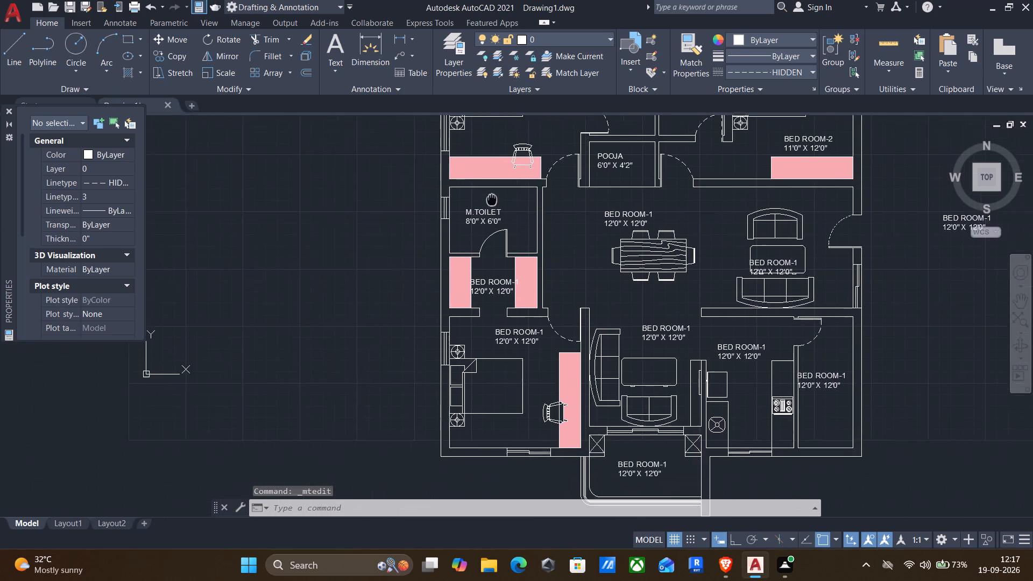
middle_click_drag(492, 198, 467, 187)
double_click(466, 268)
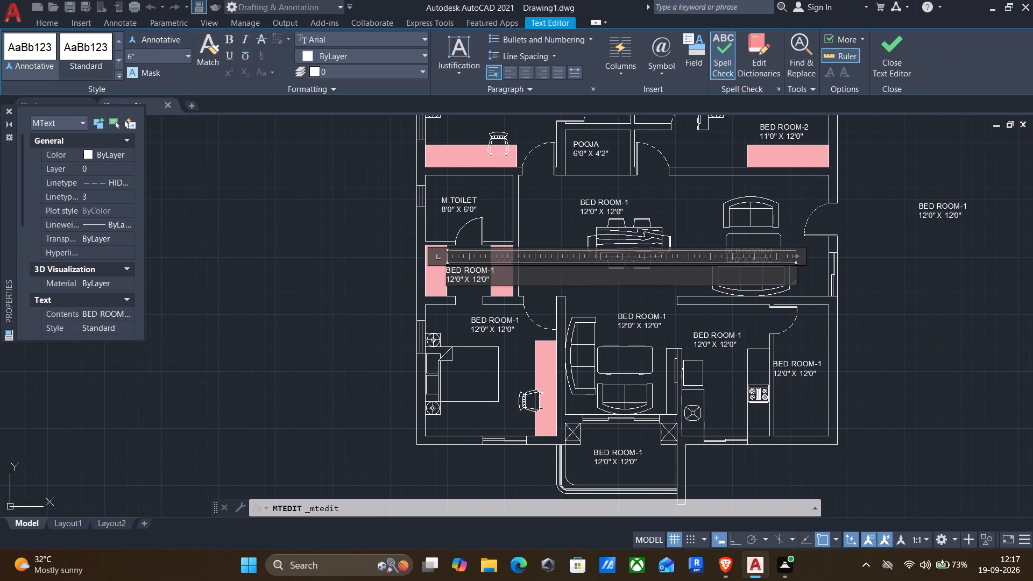
left_click_drag(498, 267, 337, 267)
type("DRESS")
key("Return")
Change the size line of the DRESS label to 8'0" X 4'8" and close the text editor.
key("Right")
key("Right")
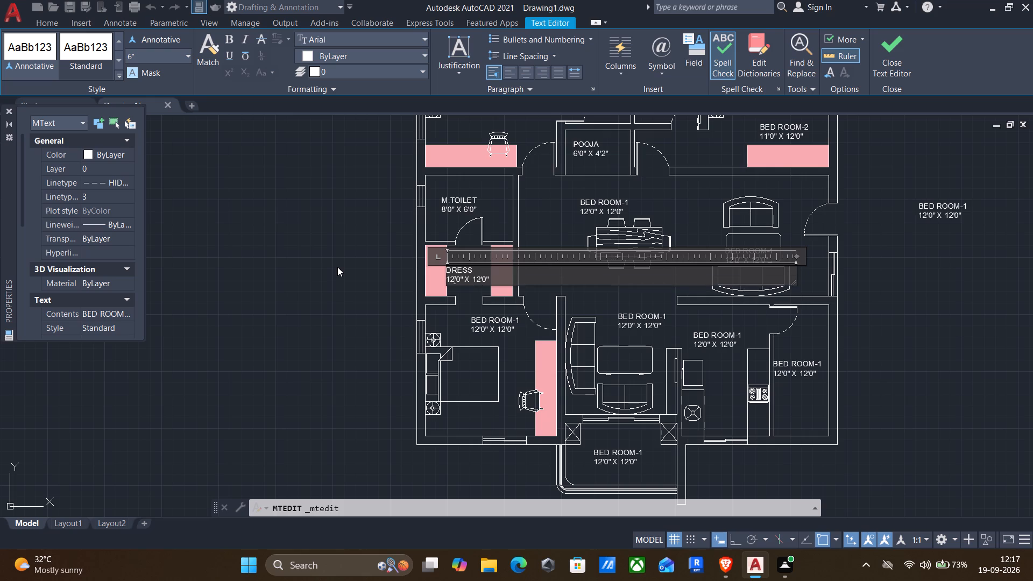
key("BackSpace")
key("BackSpace")
key("8")
key("Right")
key("Right")
key("Right")
key("Right")
key("Right")
key("Right")
key("Right")
key("Right")
key("BackSpace")
key("BackSpace")
key("4")
key("Right")
key("Right")
key("BackSpace")
key("8")
left_click(339, 299)
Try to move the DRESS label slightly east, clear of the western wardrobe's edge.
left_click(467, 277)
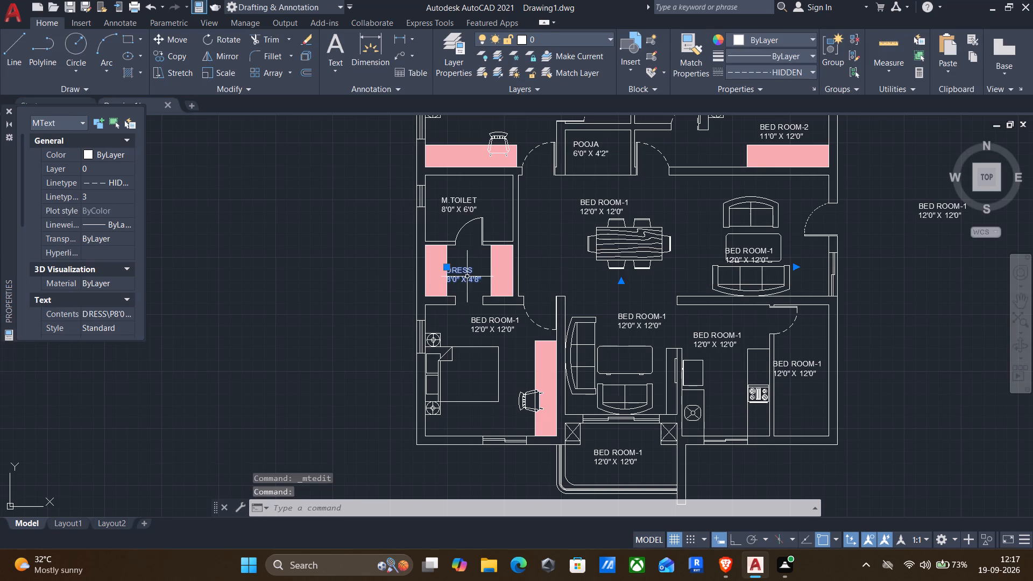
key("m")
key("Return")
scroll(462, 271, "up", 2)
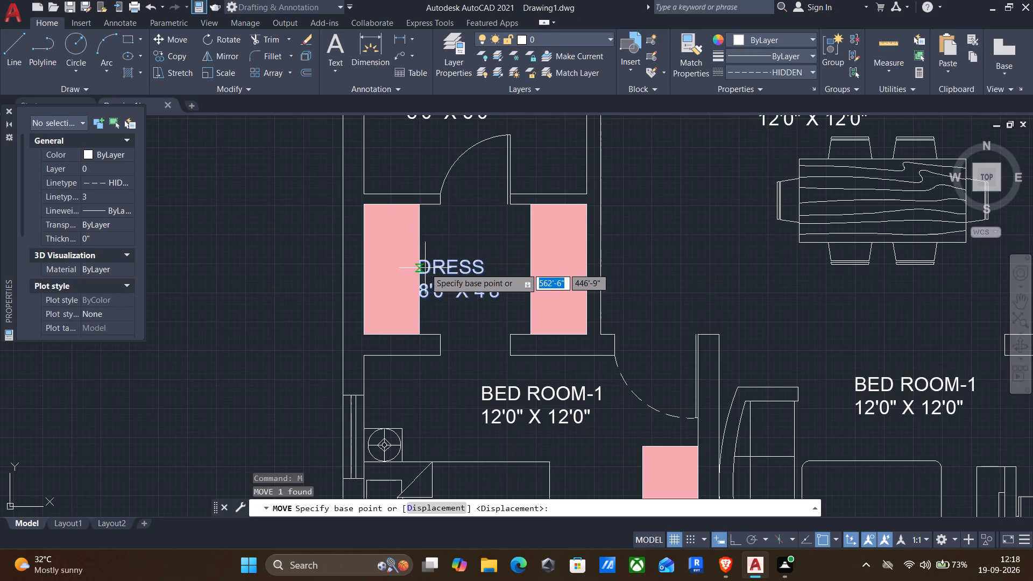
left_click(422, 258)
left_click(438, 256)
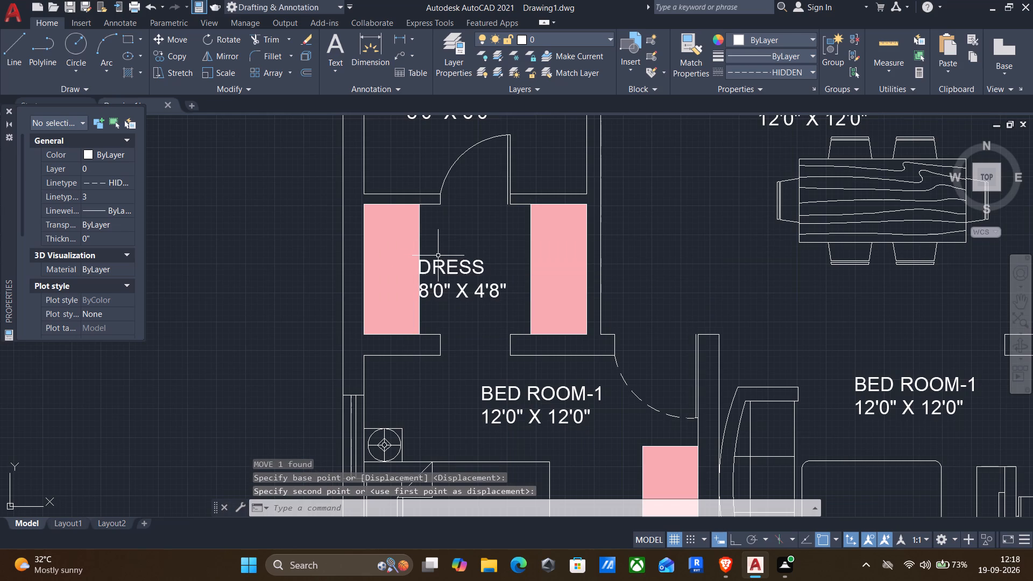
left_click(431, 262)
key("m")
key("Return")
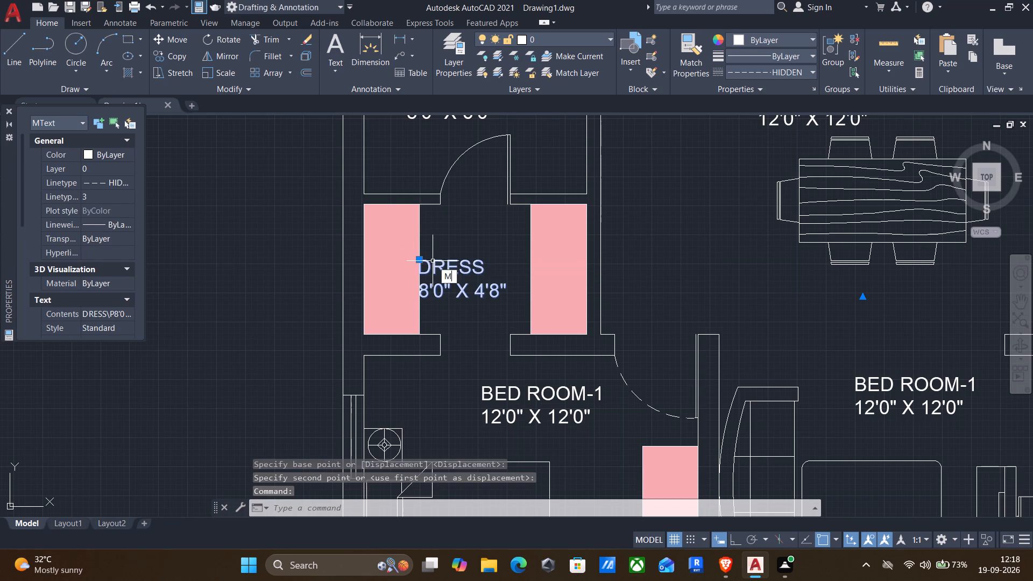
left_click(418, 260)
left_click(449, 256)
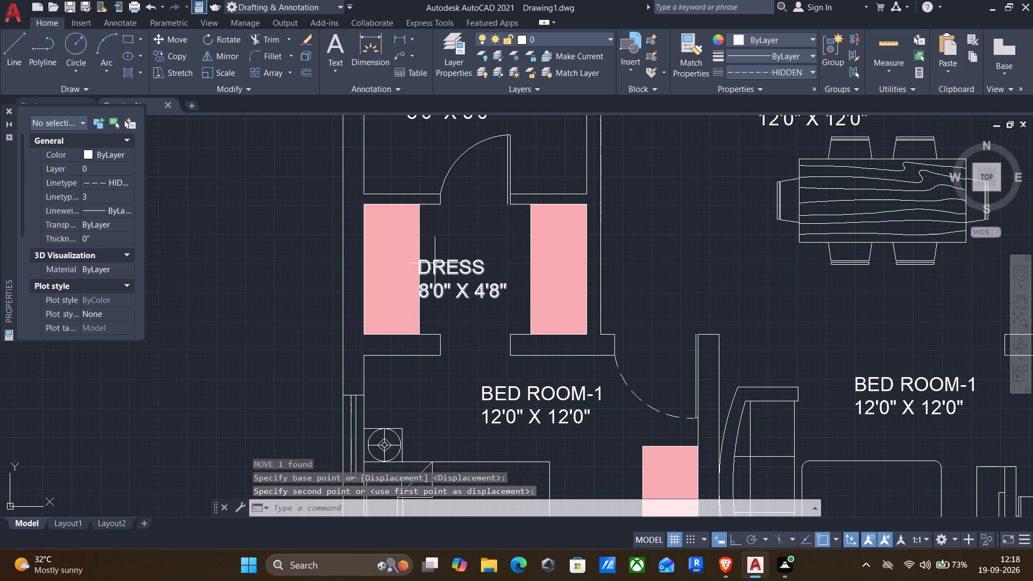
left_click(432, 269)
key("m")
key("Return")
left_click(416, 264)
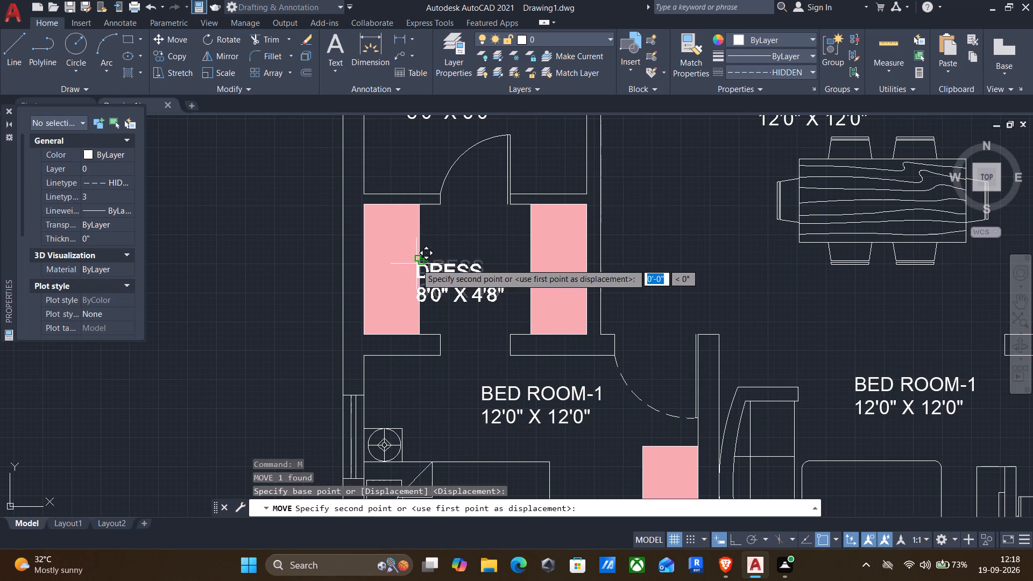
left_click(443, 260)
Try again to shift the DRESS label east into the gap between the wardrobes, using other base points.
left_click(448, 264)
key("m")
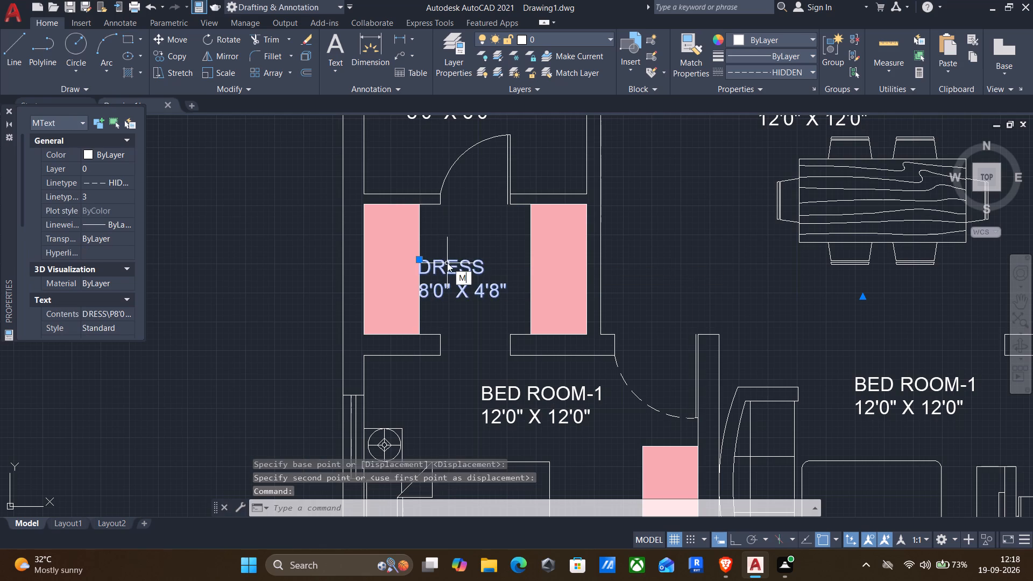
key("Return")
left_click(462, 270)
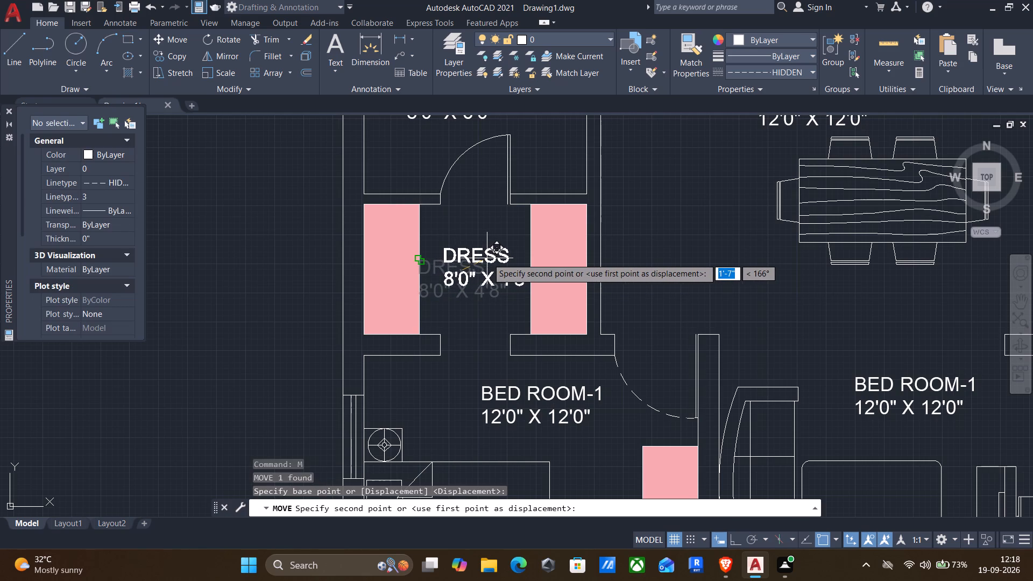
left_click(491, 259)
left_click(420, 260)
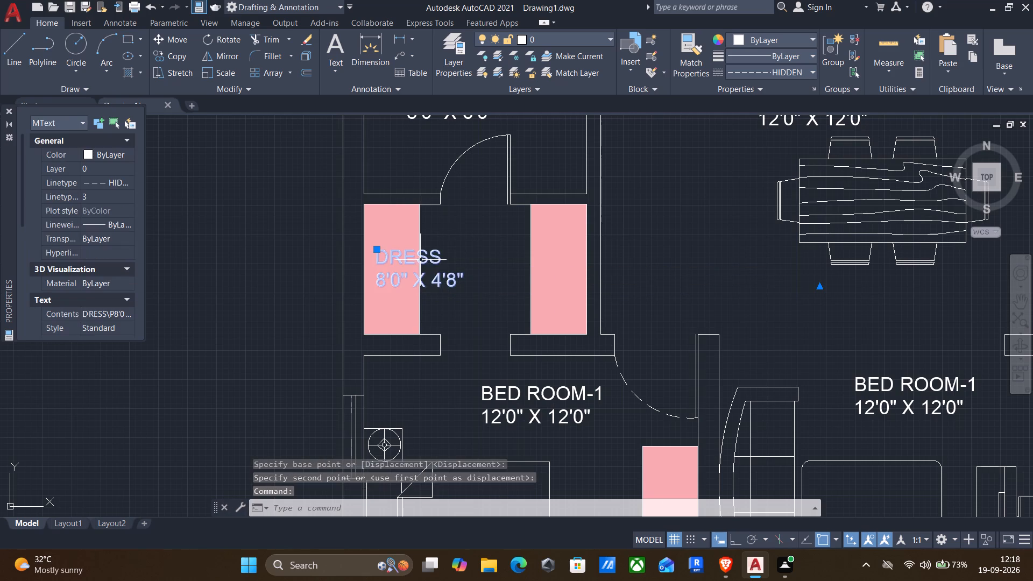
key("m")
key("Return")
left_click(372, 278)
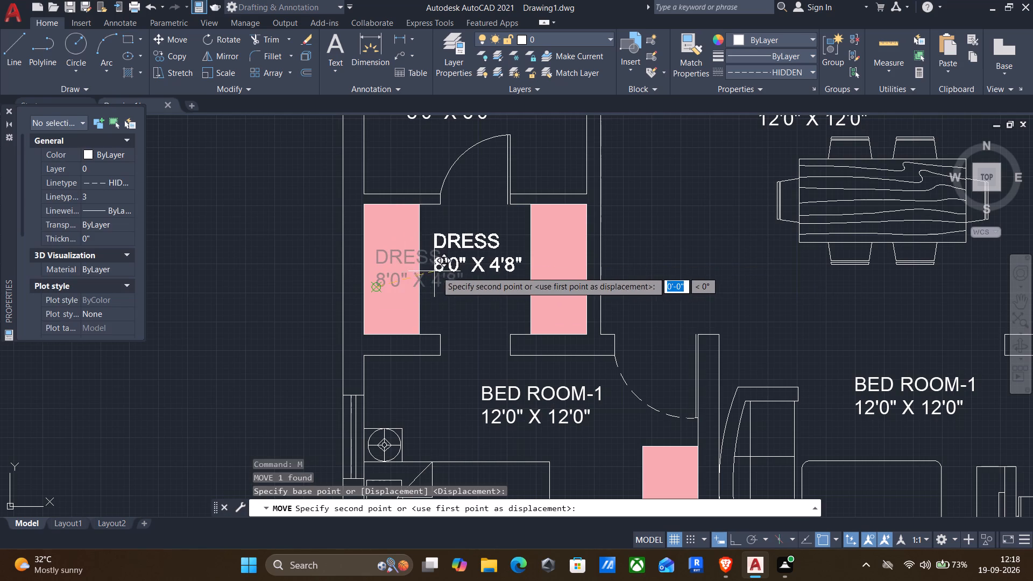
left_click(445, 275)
Move the DRESS label east off the western wardrobe into the clear space between the two wardrobes, using a base point in empty space.
left_click(433, 277)
key("m")
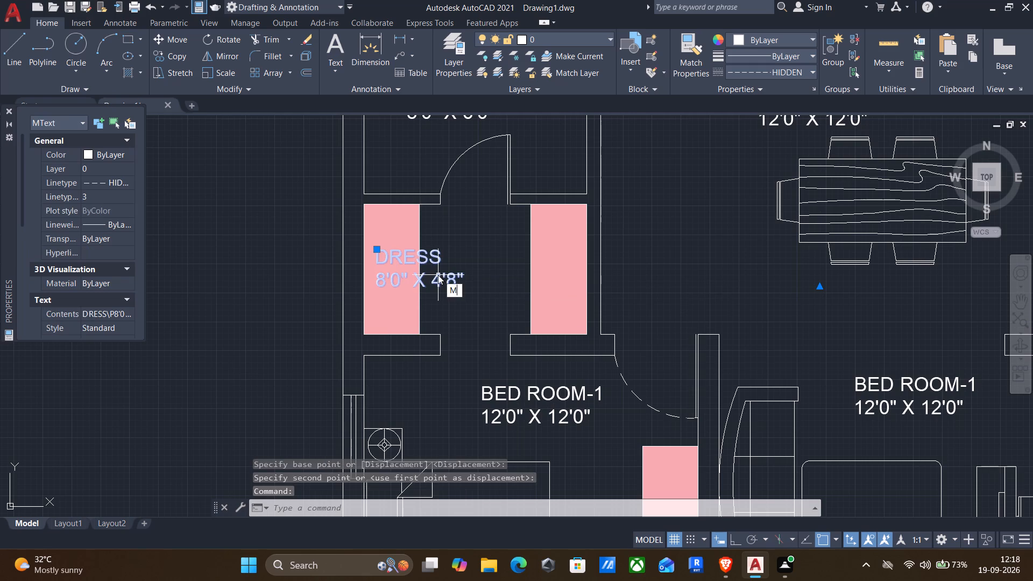
key("Return")
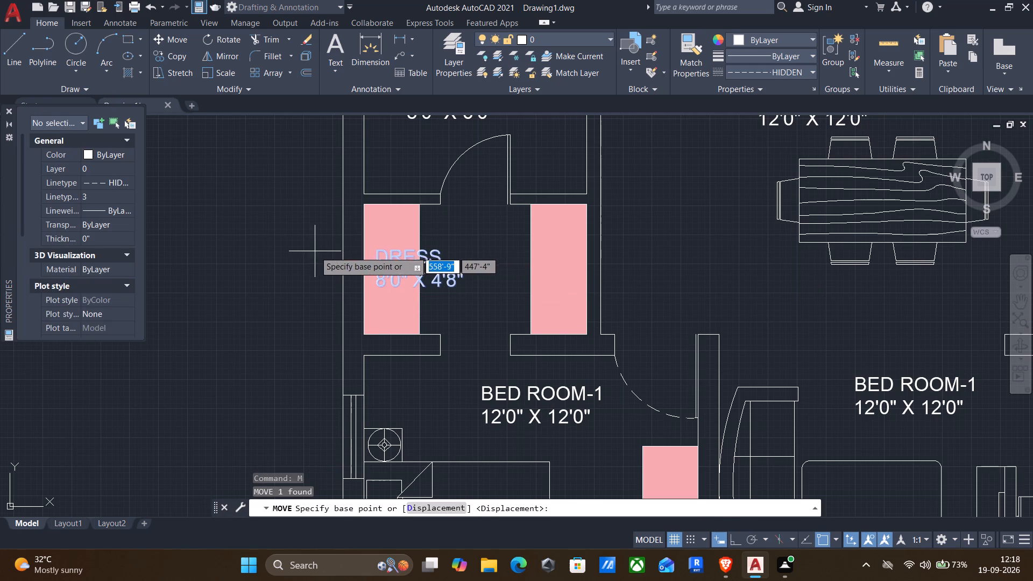
left_click(315, 251)
left_click(383, 254)
Change the room name in the label above the dining table to DINING, keeping the size on its own line.
scroll(416, 271, "down", 1)
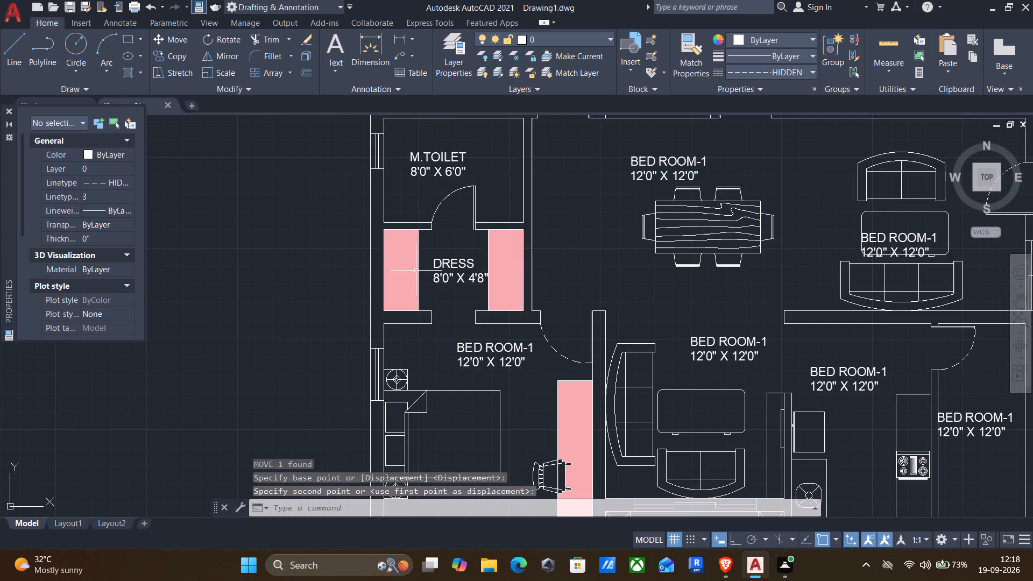
scroll(447, 287, "down", 2)
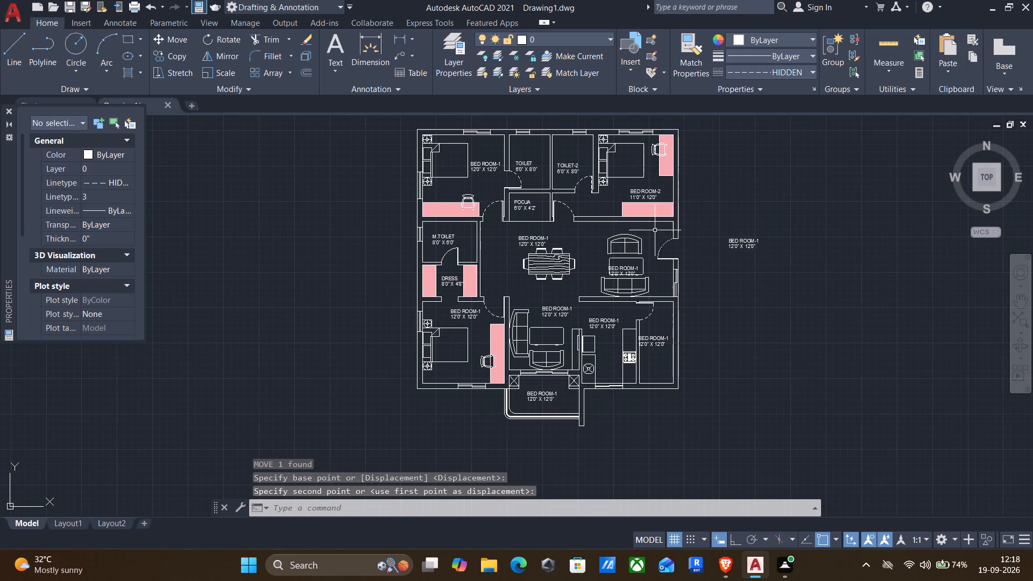
double_click(536, 243)
scroll(547, 243, "up", 2)
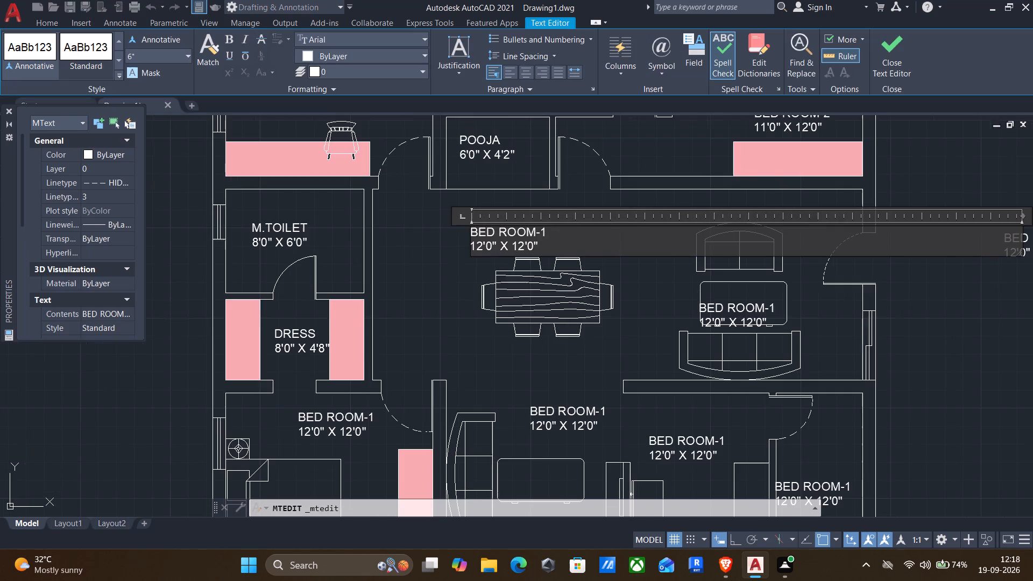
left_click_drag(555, 231, 301, 218)
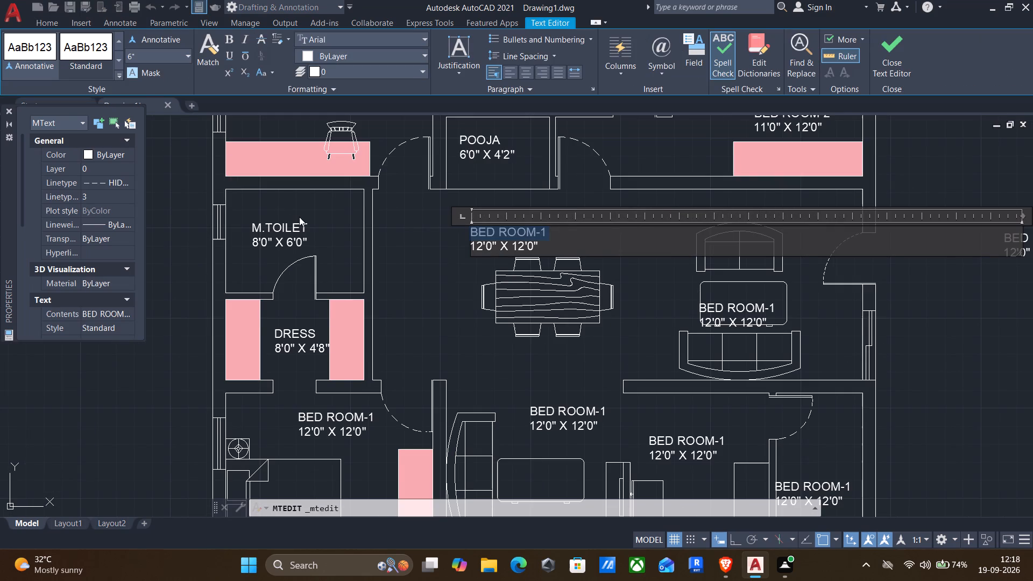
type("DINING")
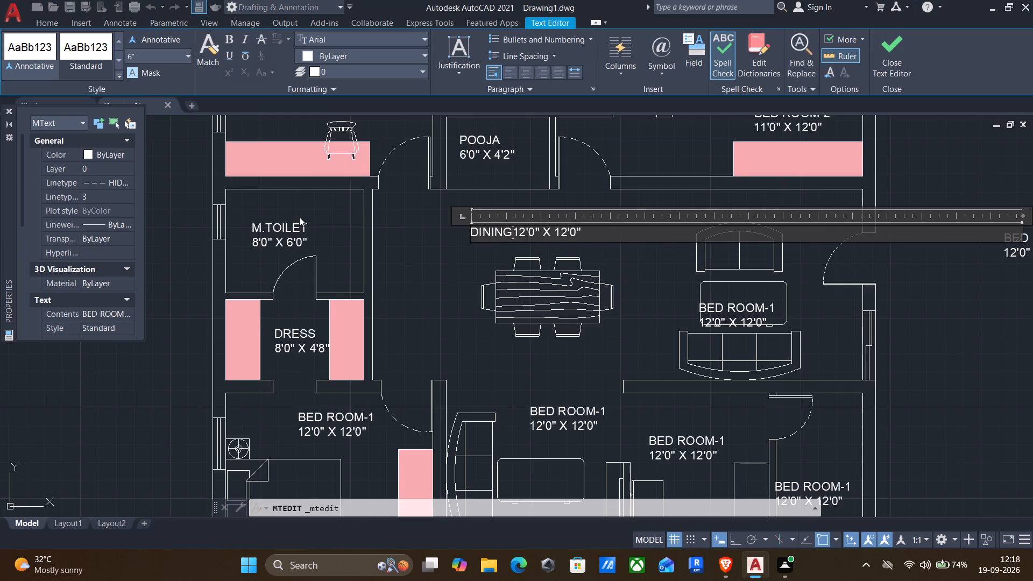
key("Return")
Set the first dimension in the DINING label's size line to 14'6".
key("Right")
key("Right")
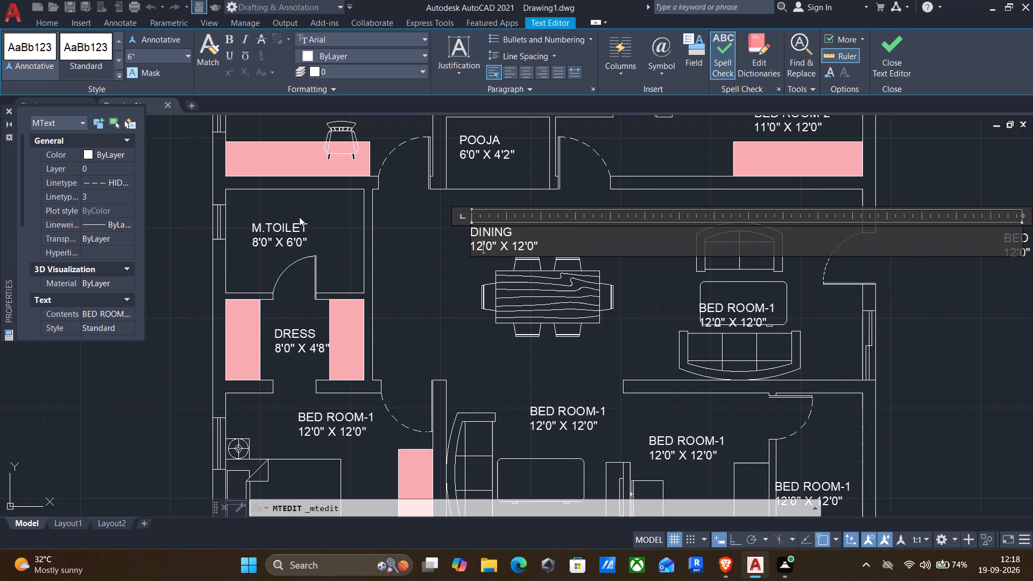
key("BackSpace")
key("BackSpace")
type("14")
key("Right")
key("Right")
key("BackSpace")
key("6")
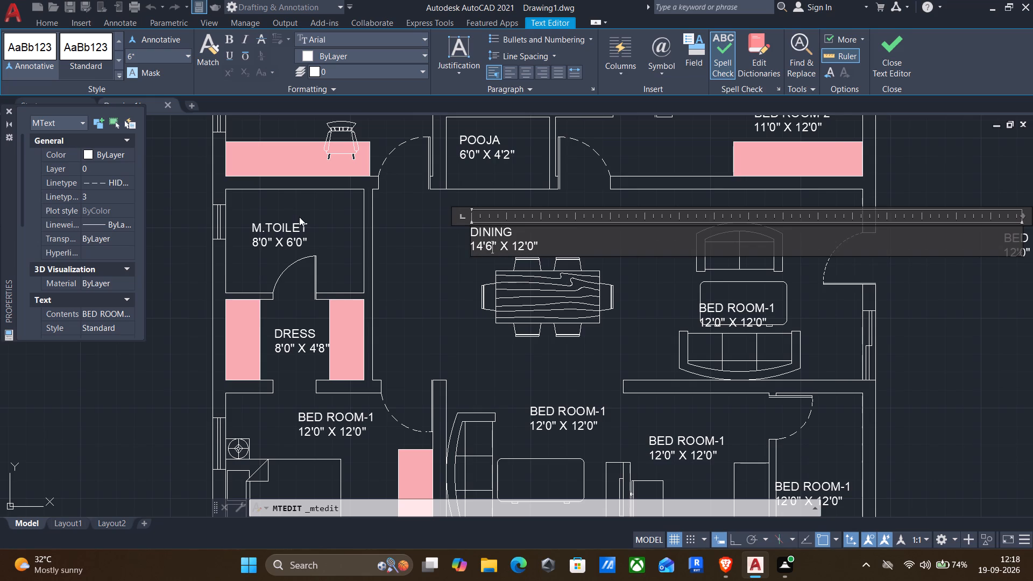
Set the second dimension in the DINING label to 11'0" and finish editing the label.
key("Right")
key("Right")
key("Right")
key("Right")
key("Right")
key("Right")
key("BackSpace")
key("BackSpace")
type("11")
scroll(299, 217, "up", 1)
scroll(299, 217, "down", 2)
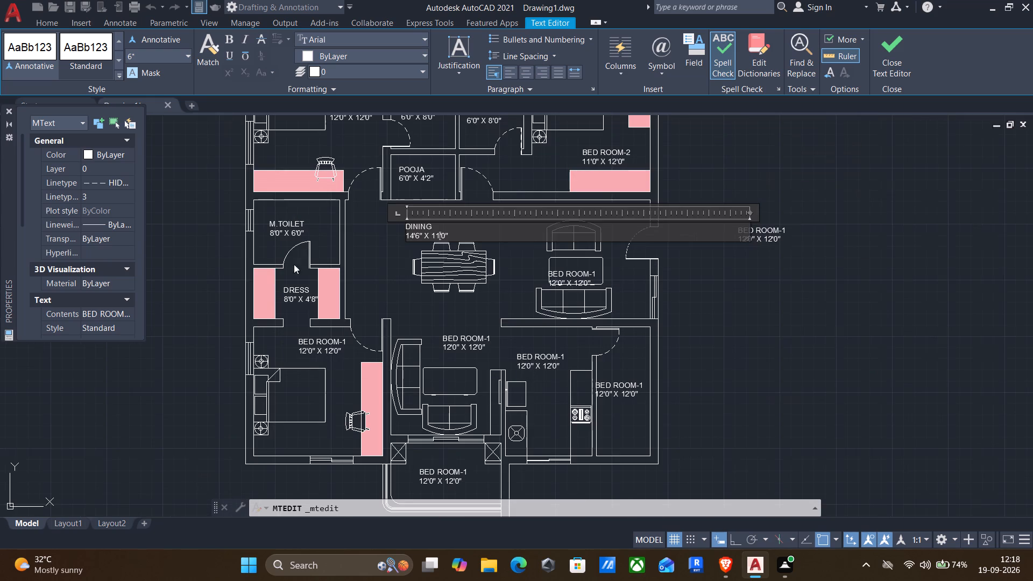
left_click(745, 301)
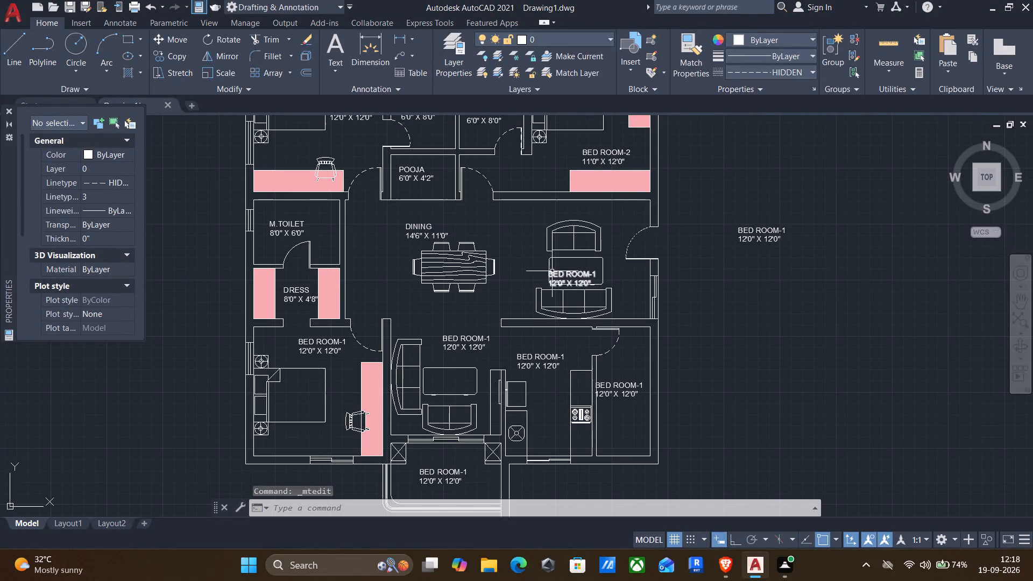
Change the room name in the label over the eastern sofa set to DRAWING, keeping the size on its own line.
double_click(553, 271)
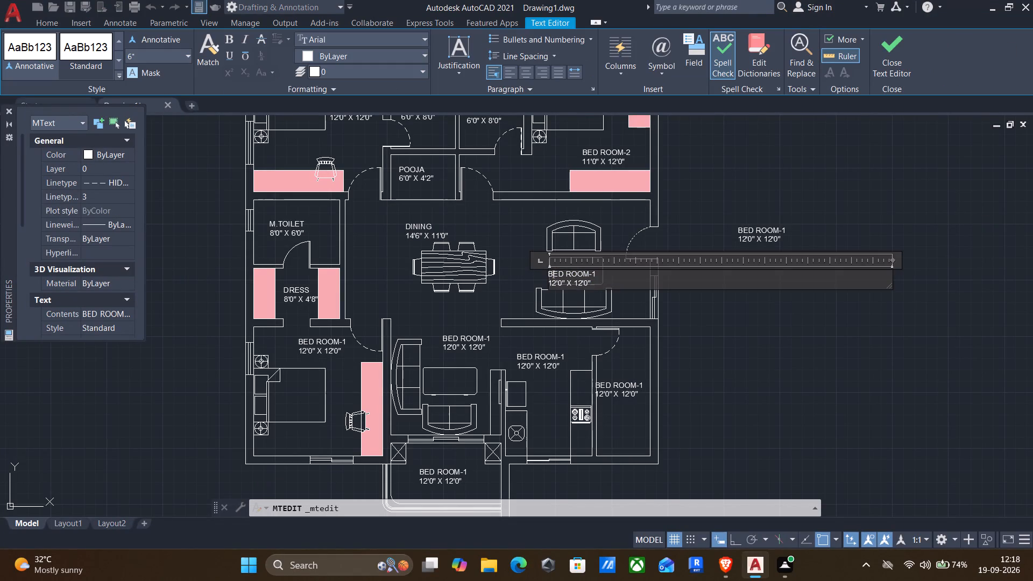
left_click_drag(616, 277, 454, 276)
type("DRAWING")
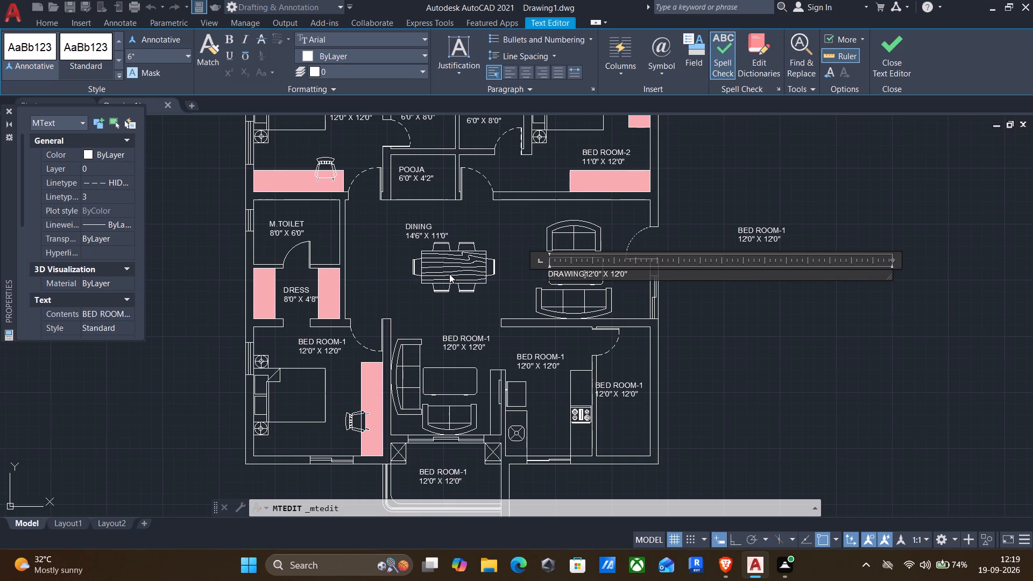
key("Return")
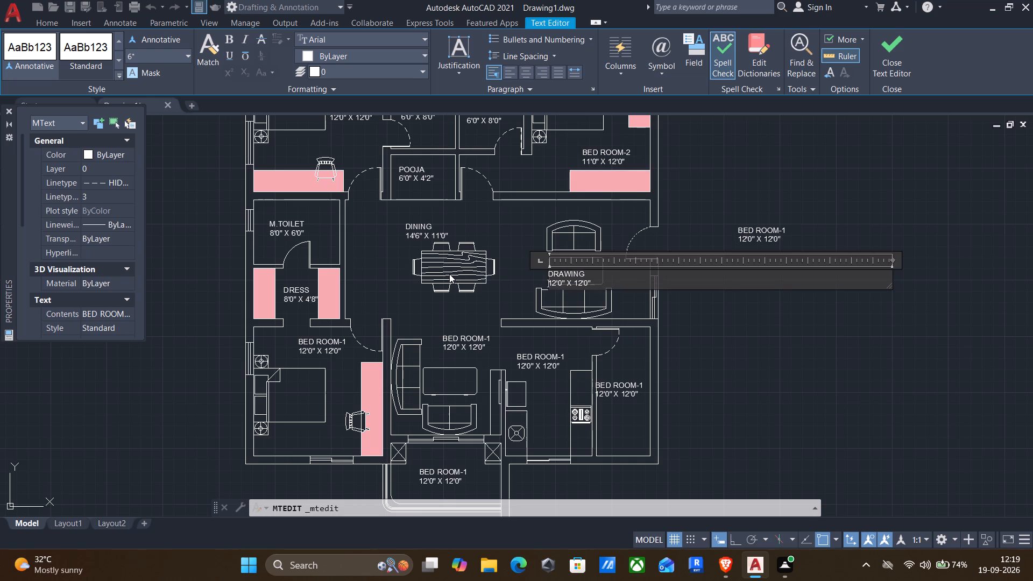
Set the first dimension in the DRAWING label's size line to 13'10".
key("Right")
key("Right")
key("BackSpace")
key("3")
key("Right")
key("Right")
key("BackSpace")
type("10")
Set the second dimension in the DRAWING label to 11'0" and finish editing the label.
key("Right")
key("Right")
key("Right")
key("Right")
key("Right")
key("Right")
key("BackSpace")
key("1")
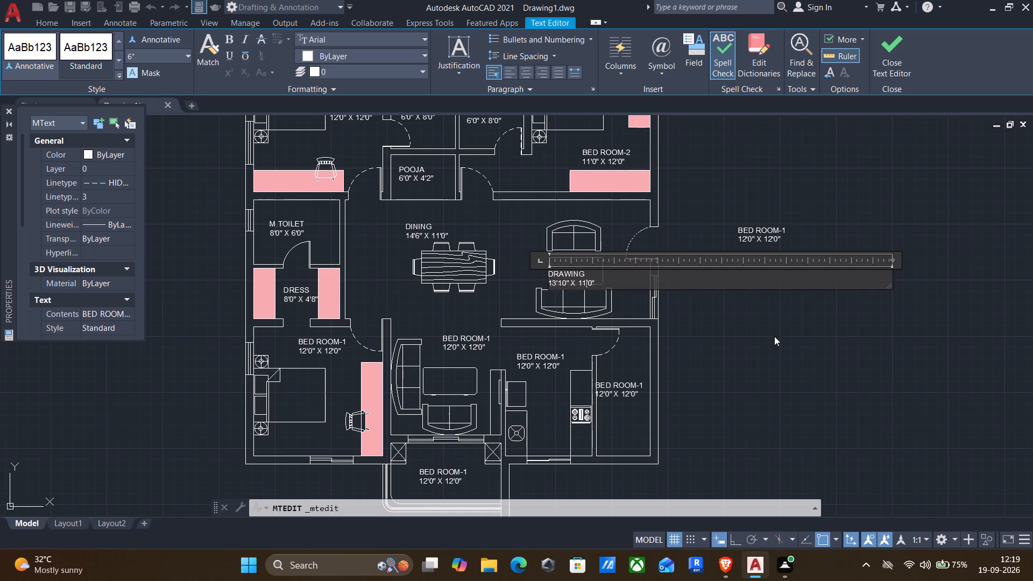
left_click(774, 339)
Move the DRAWING label slightly north-east so that it sits inside the coffee table between the two sofas.
left_click(577, 277)
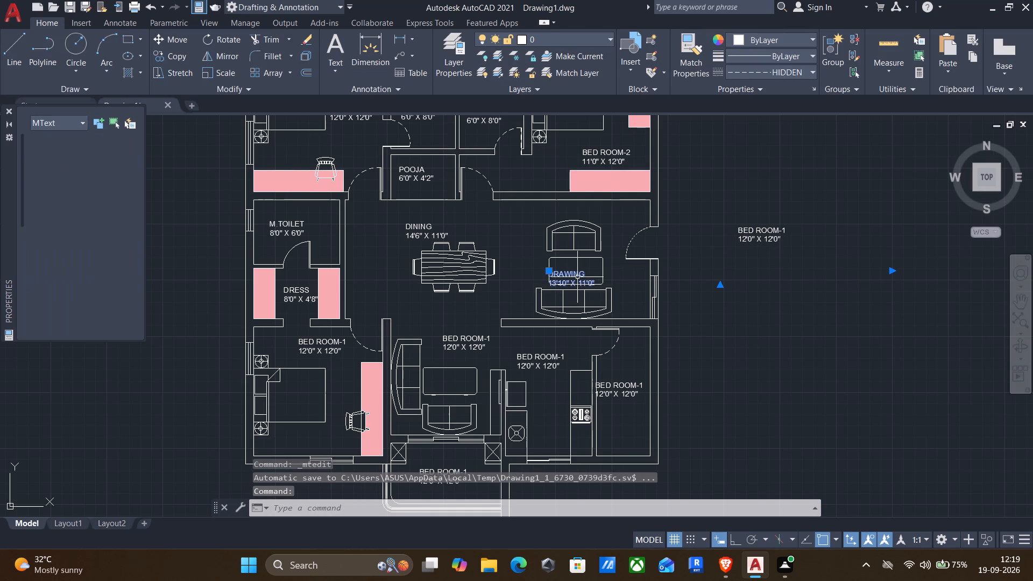
key("m")
key("Return")
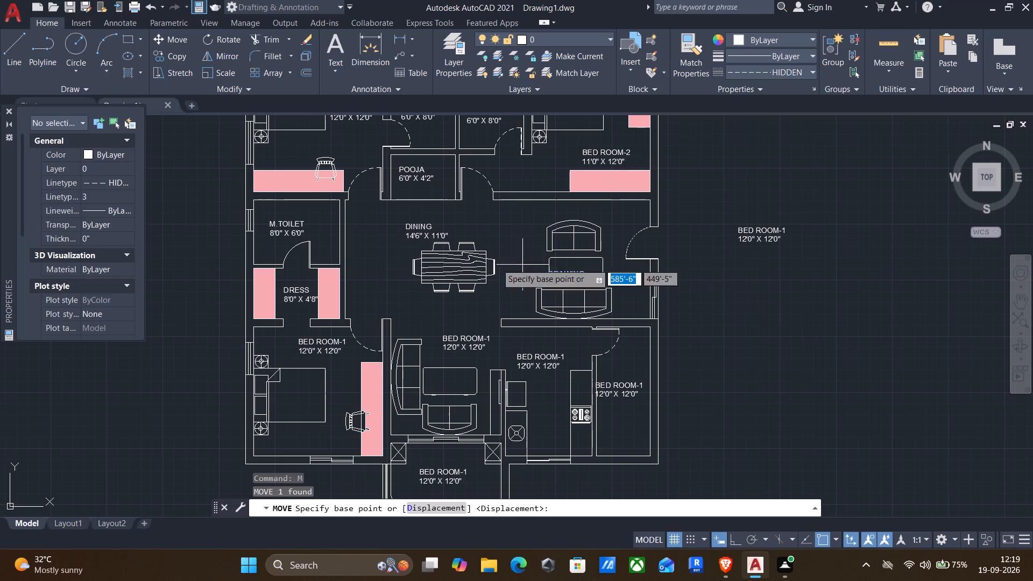
left_click(510, 292)
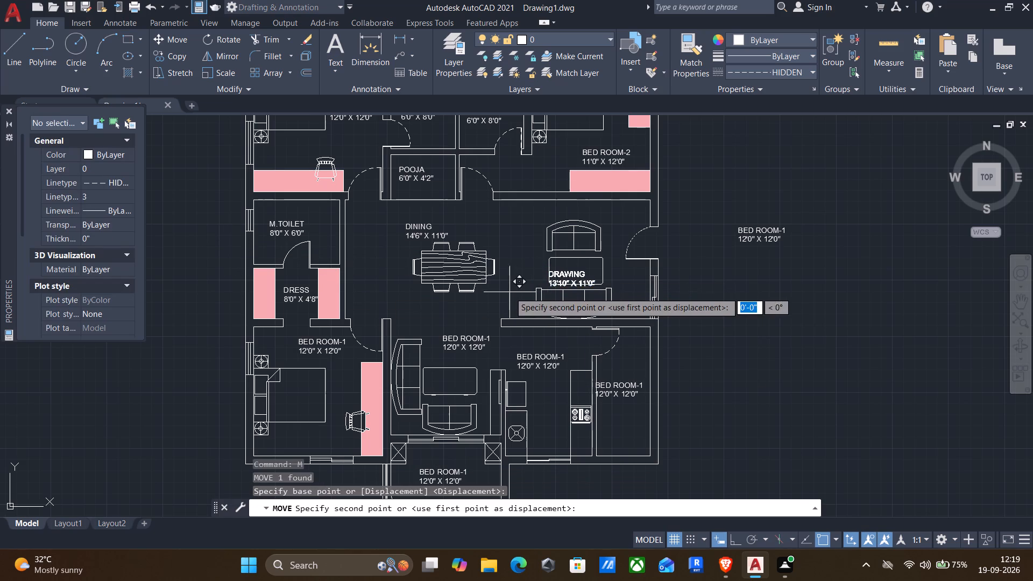
left_click(514, 283)
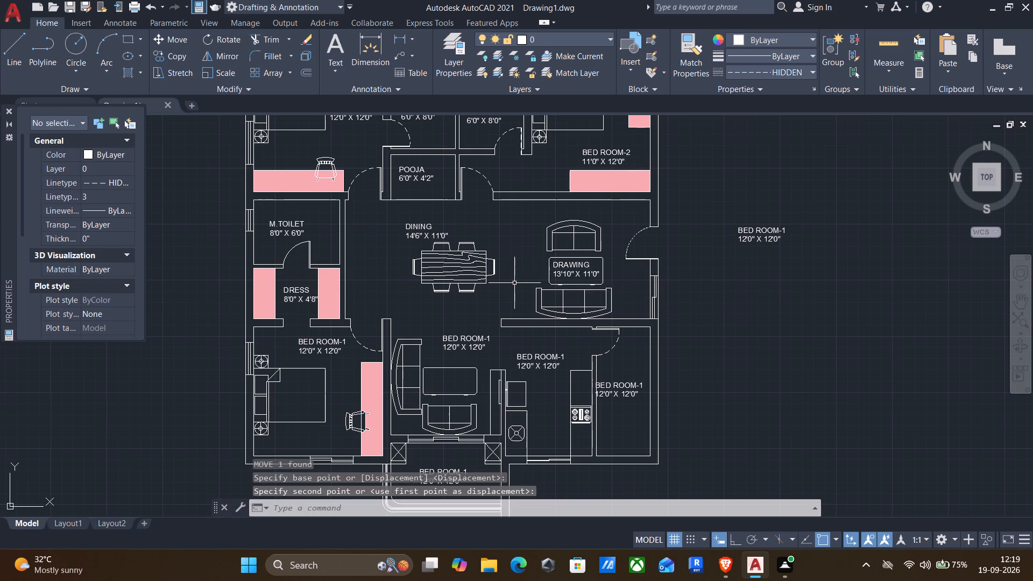
Change the room name in the label above the southern sofa set to LIVING, keeping the size on its own line.
scroll(492, 291, "down", 1)
middle_click_drag(591, 268, 604, 260)
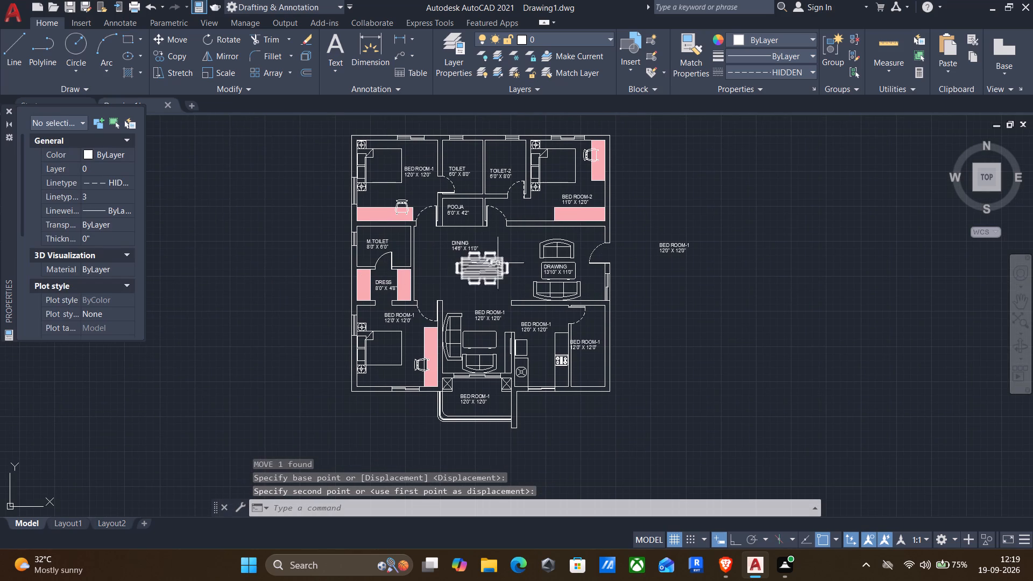
middle_click_drag(531, 267, 537, 265)
middle_click_drag(426, 353, 516, 313)
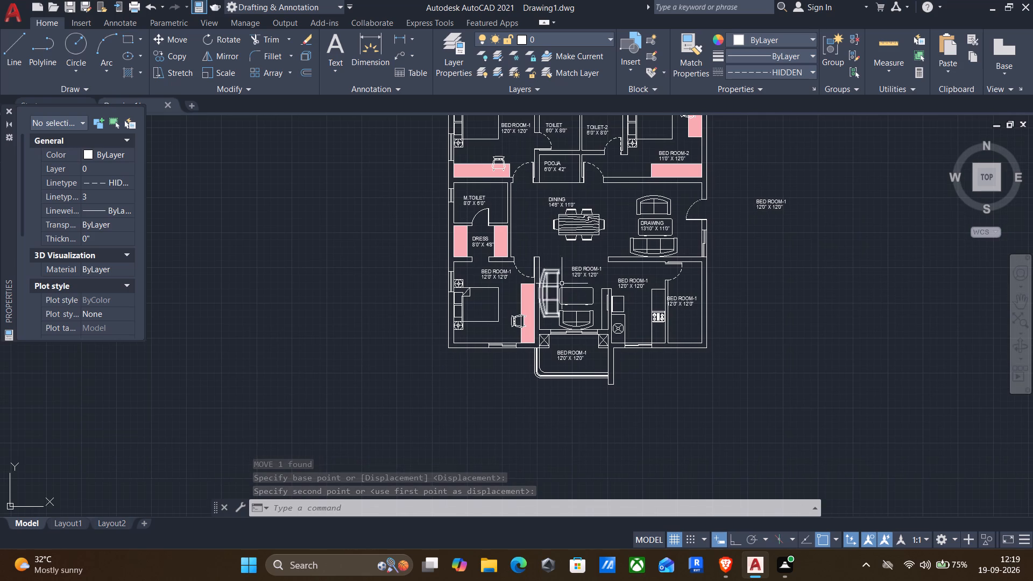
left_click(577, 274)
double_click(592, 267)
double_click(598, 270)
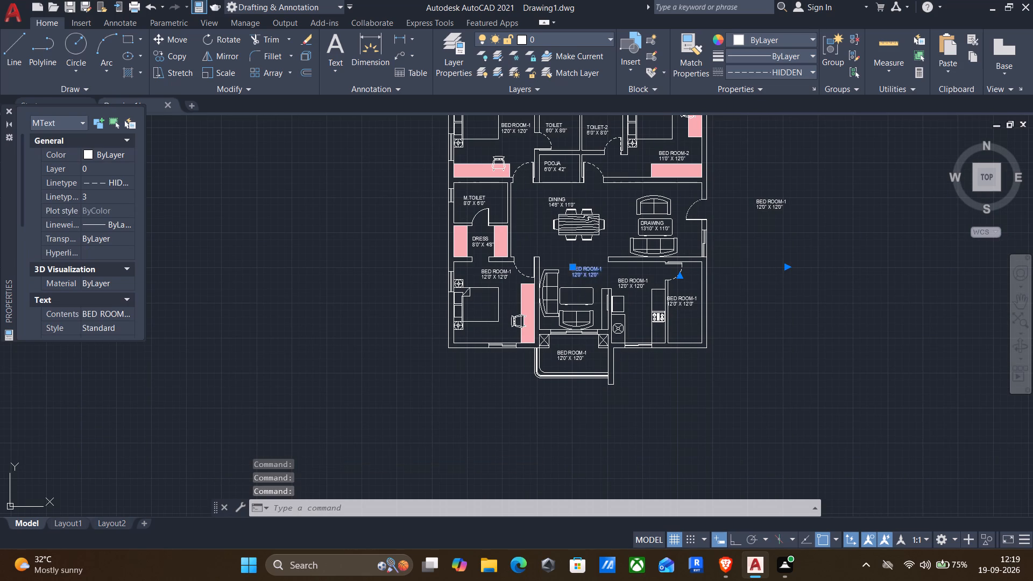
left_click_drag(609, 268, 493, 273)
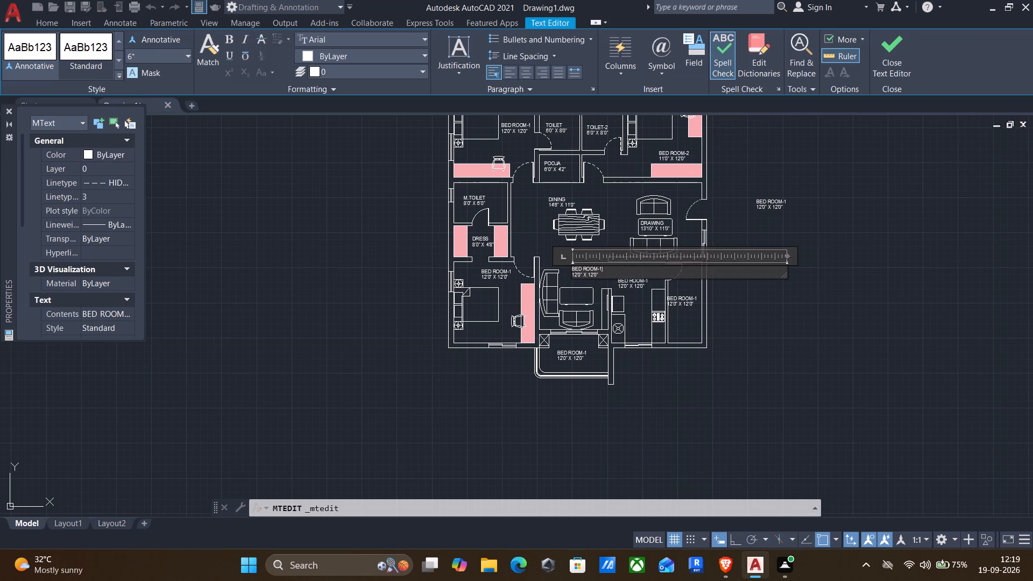
left_click_drag(612, 270, 505, 263)
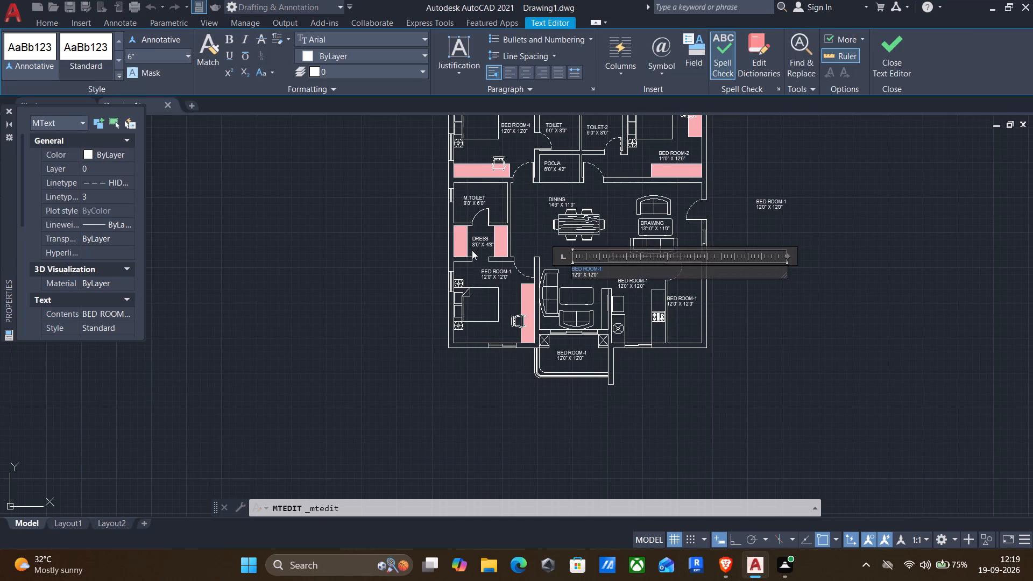
type("LIVINH")
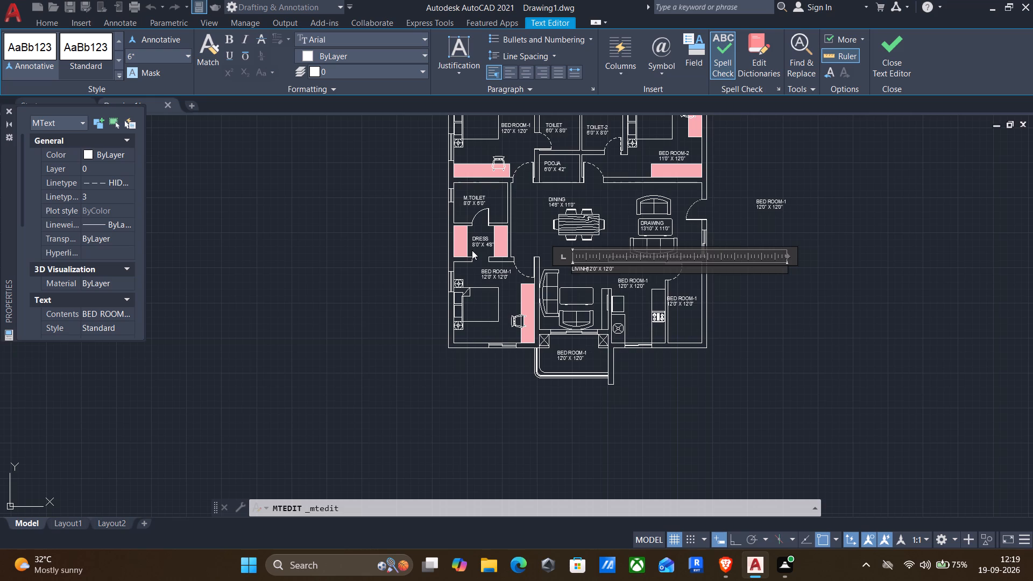
key("Return")
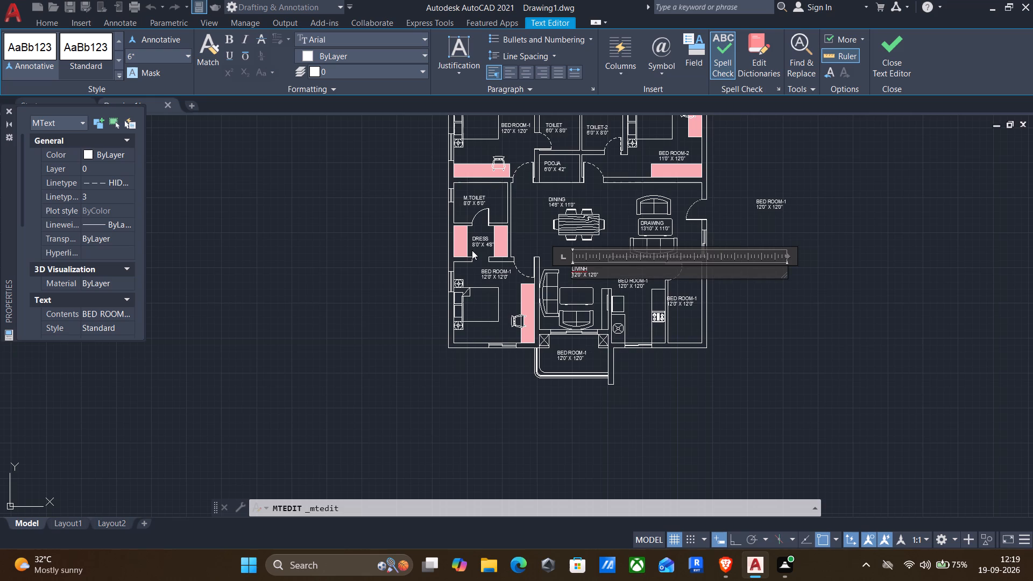
key("ctrl+z")
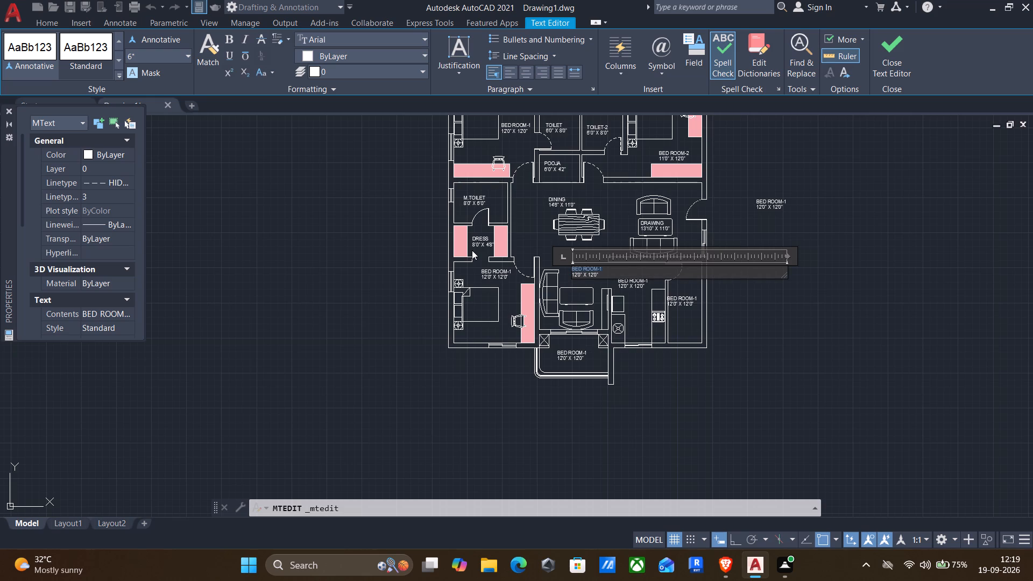
type("LIVING")
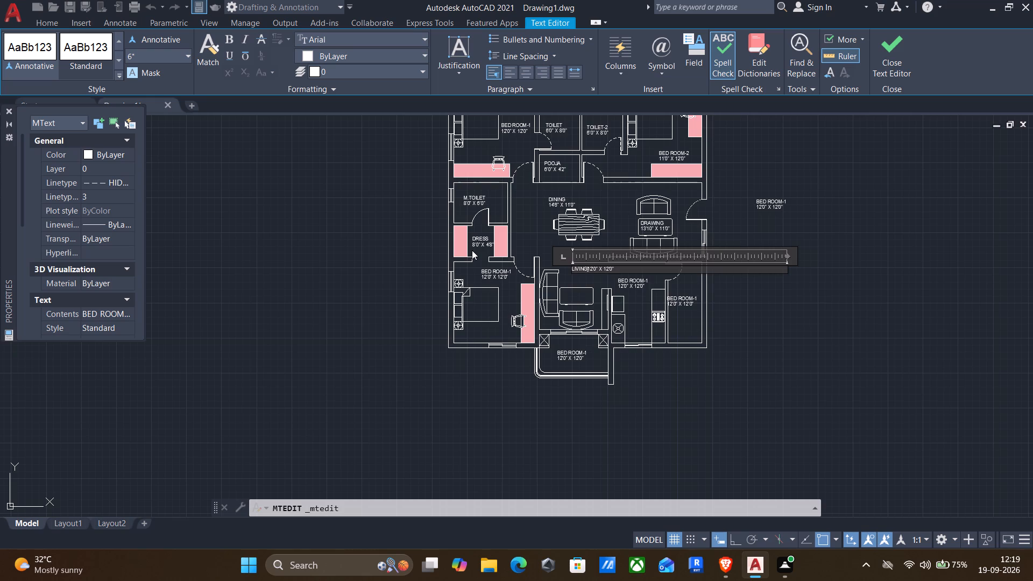
key("Return")
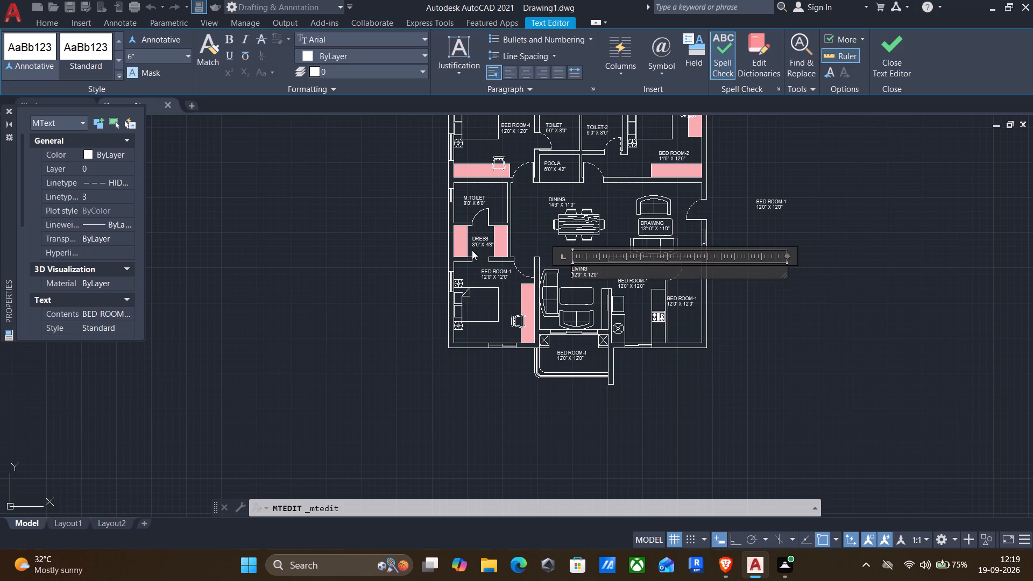
Set the first dimension in the LIVING label's size line to 10'3".
key("Right")
key("Right")
key("BackSpace")
key("0")
key("Right")
key("Right")
scroll(472, 250, "up", 3)
key("BackSpace")
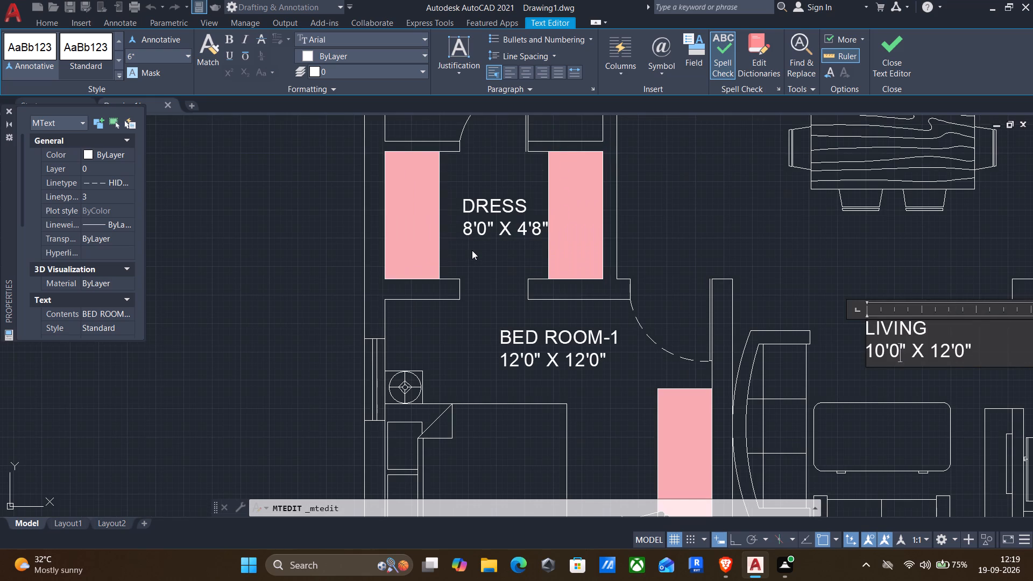
key("3")
Set the second dimension in the LIVING label to 10'10" and finish editing the label.
key("Right")
key("Right")
key("Right")
key("Right")
key("Right")
key("Right")
key("BackSpace")
key("BackSpace")
type("10")
key("Right")
key("Right")
key("Left")
key("1")
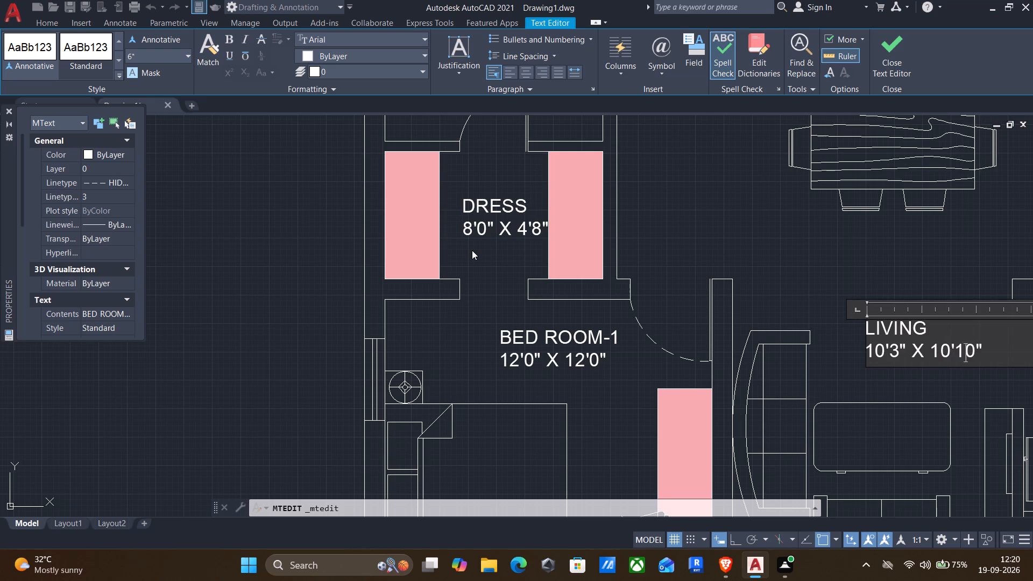
scroll(429, 250, "down", 2)
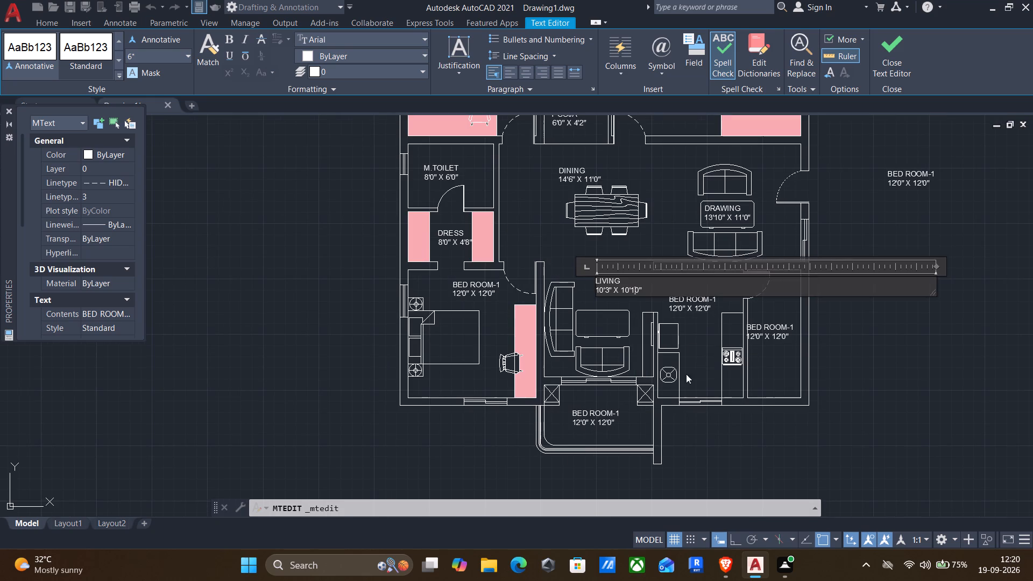
left_click(484, 457)
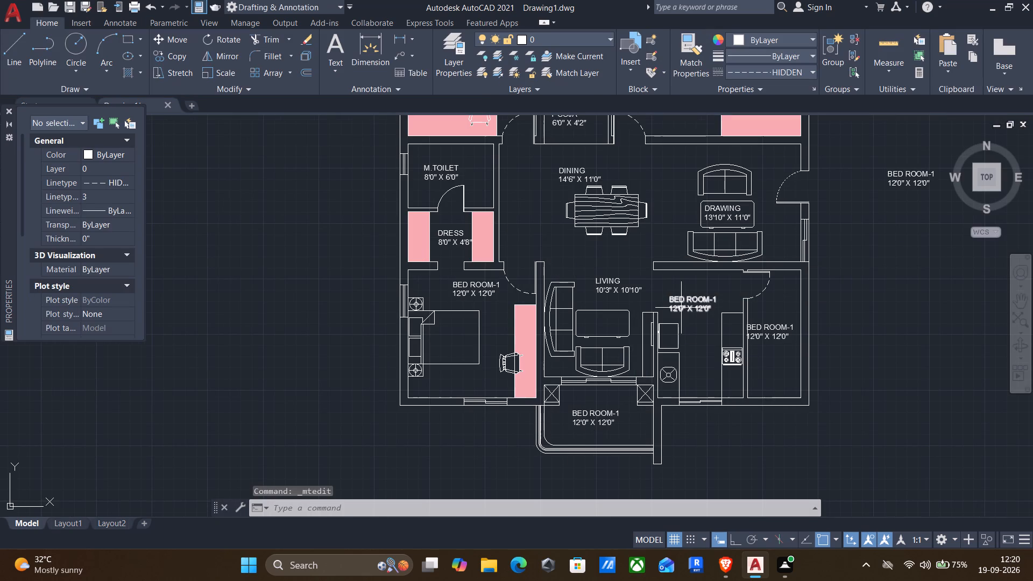
Change the room name in the label beside the LIVING label to KITCHEN, keeping the size on its own line.
double_click(681, 308)
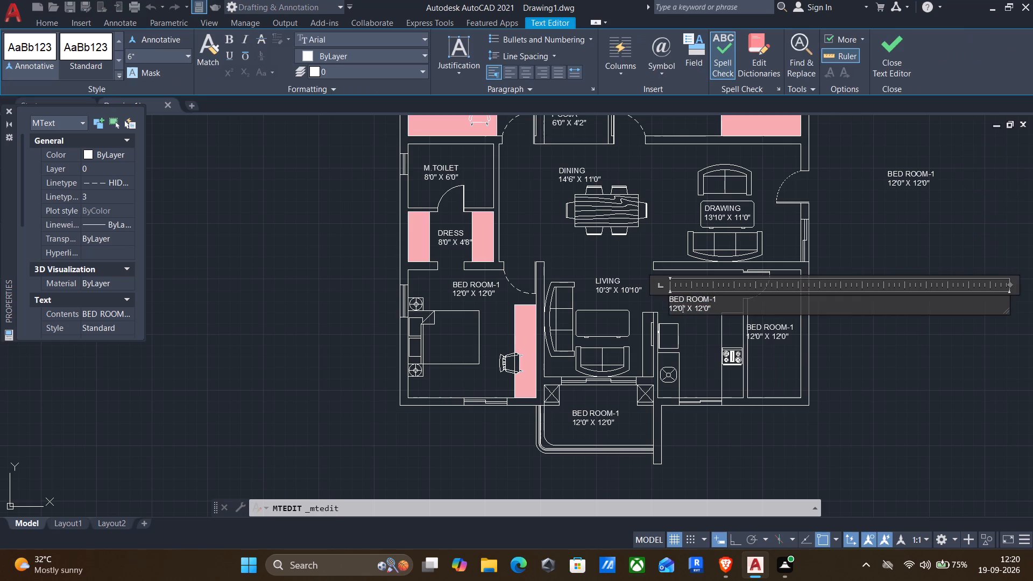
left_click_drag(723, 302, 511, 288)
type("KITCHEN")
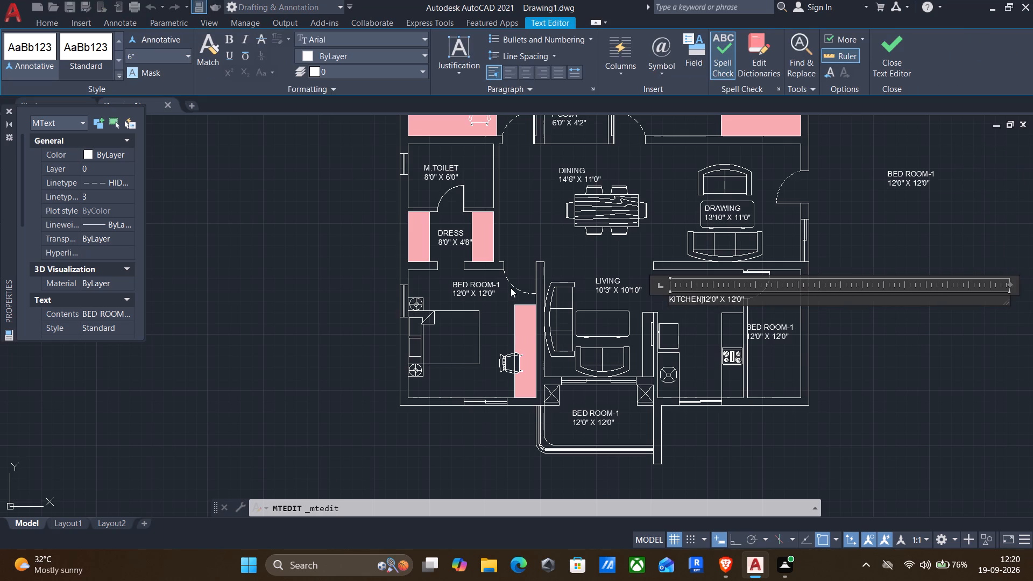
key("Return")
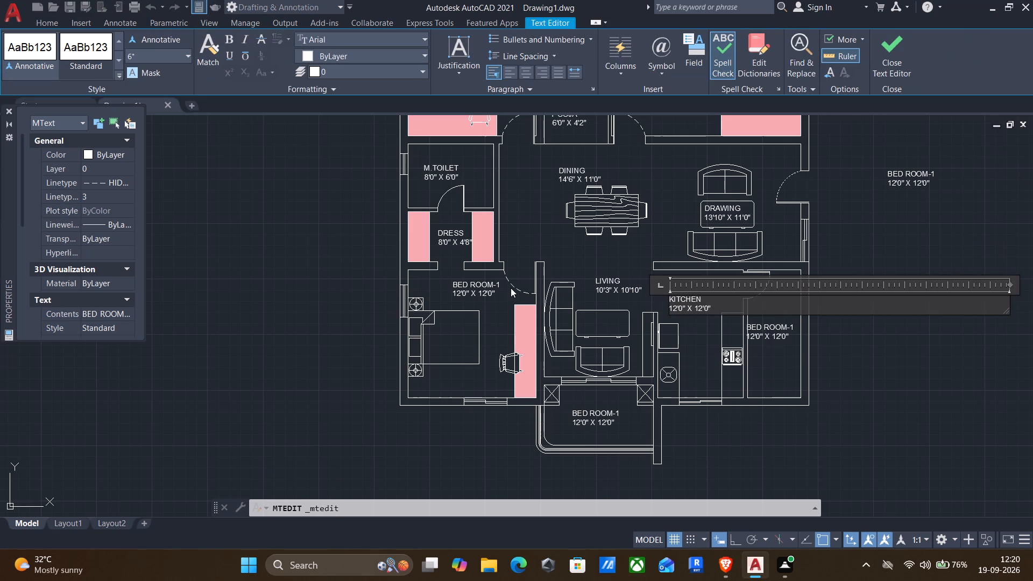
Set the first dimension in the KITCHEN label's size line to 8'0" and finish editing the label.
key("Right")
key("Right")
key("BackSpace")
key("BackSpace")
key("8")
key("Right")
key("Right")
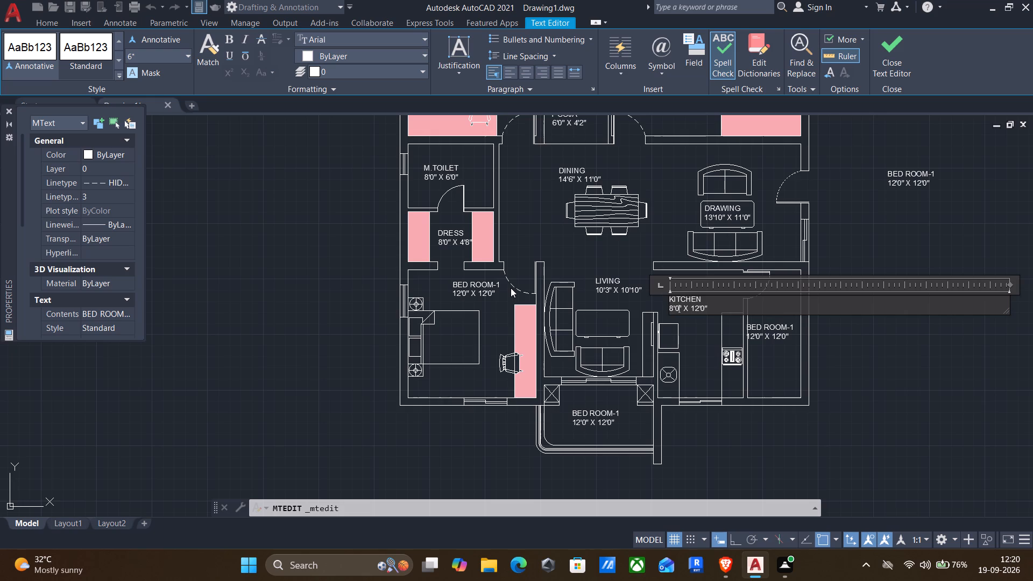
key("Right")
key("Right")
key("Right")
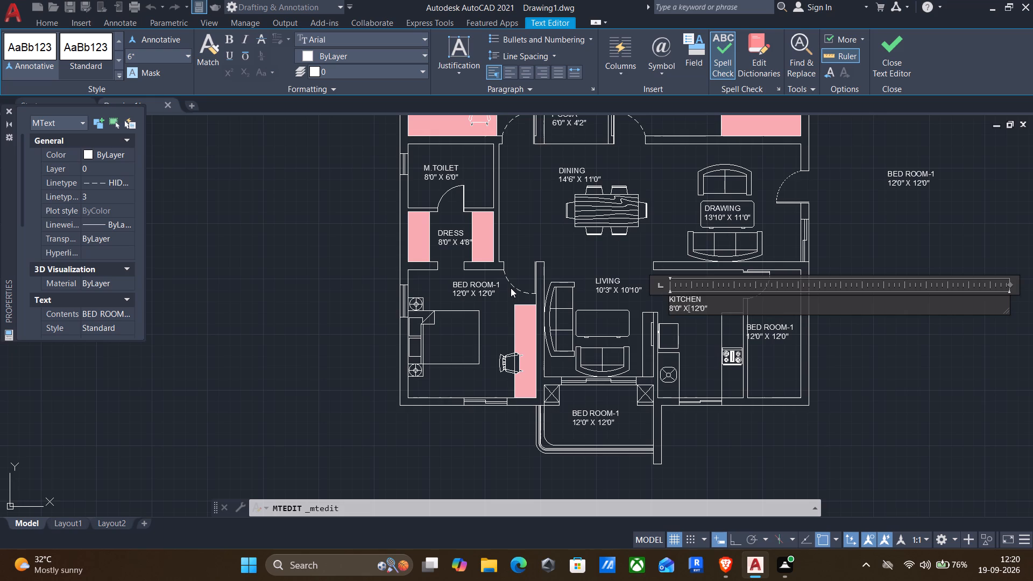
key("Right")
key("Right")
left_click(510, 288)
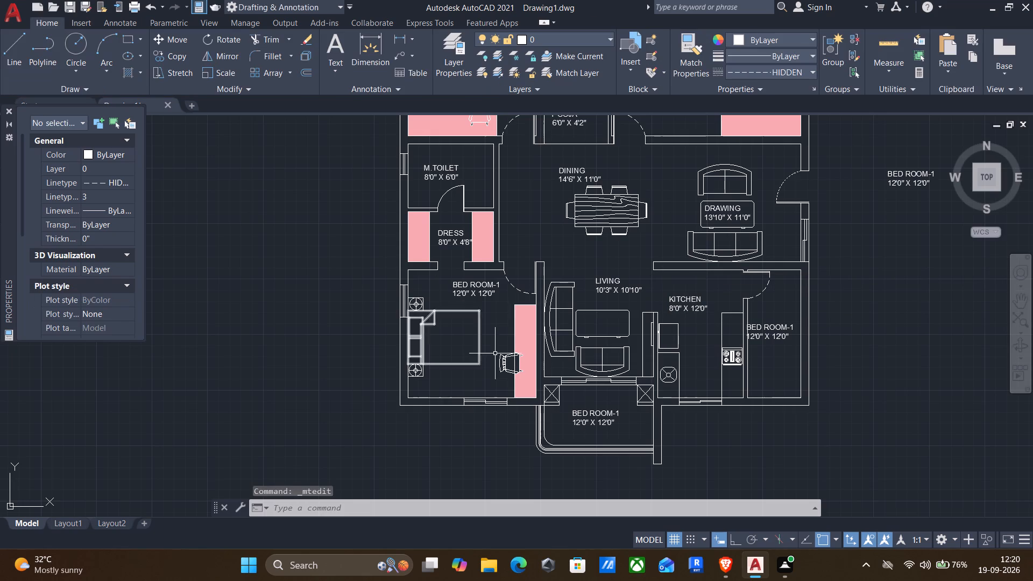
Replace the entire name and size text of the label in the narrow room east of the kitchen with 5'0" WIDE.
double_click(769, 329)
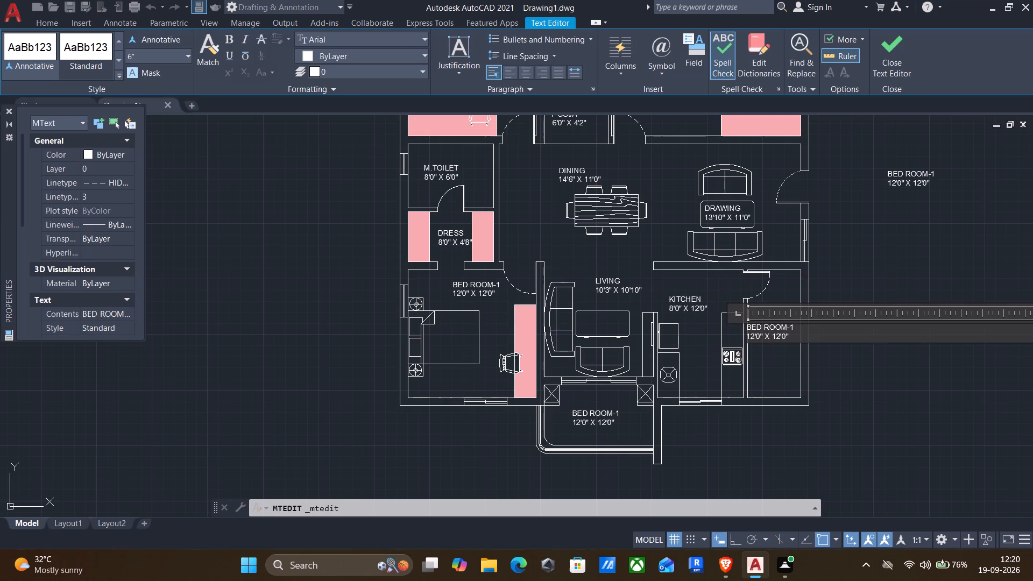
left_click_drag(812, 330, 727, 355)
left_click_drag(799, 340, 669, 322)
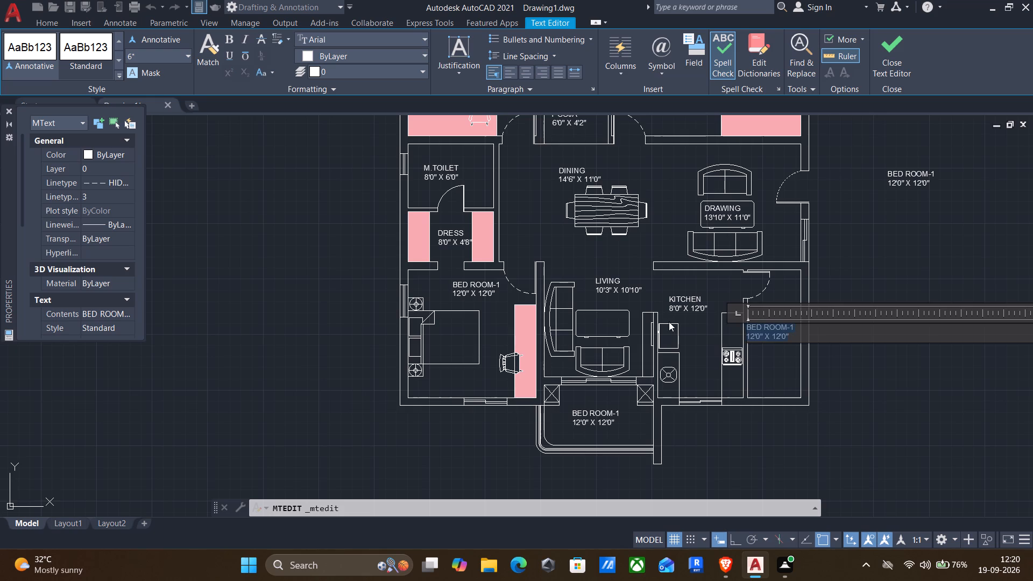
key("5")
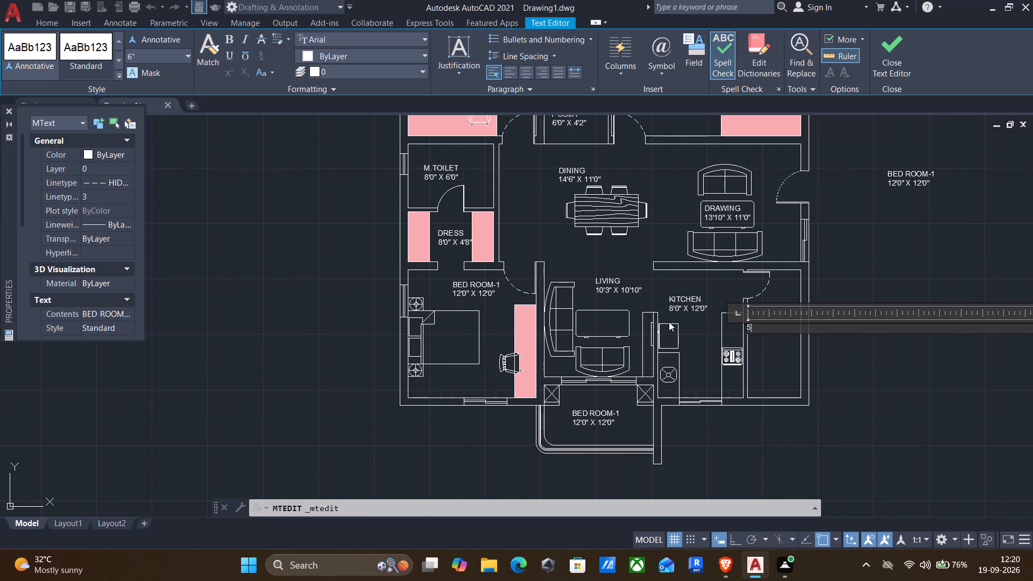
type("'0")
key("shift+quotedbl")
key("space")
type("WIDE")
key("space")
Add the underlined word UTILITY after 5'0" WIDE and finish editing the label.
key("y")
key("BackSpace")
key("ctrl+u")
type("TILITY")
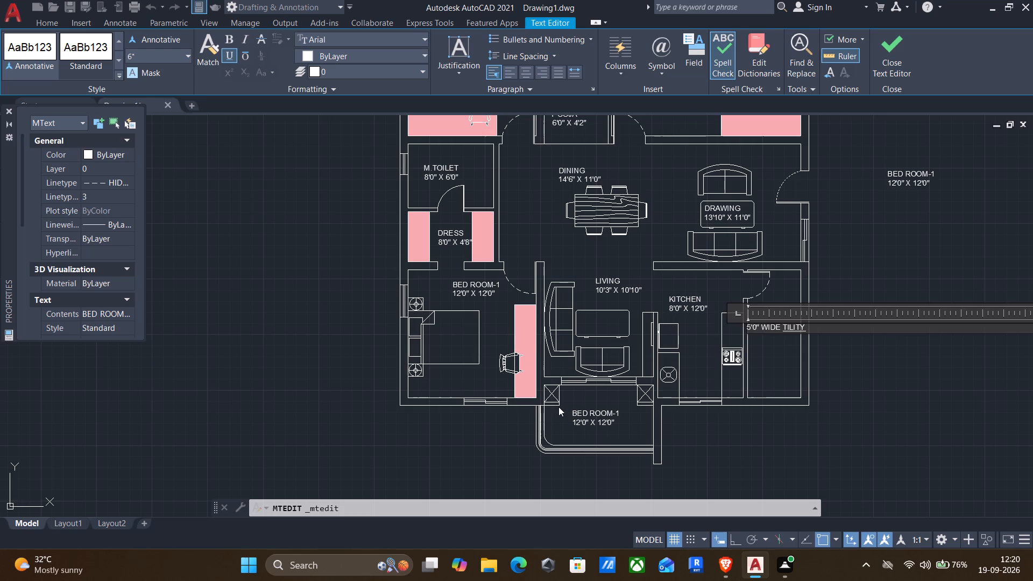
key("BackSpace")
key("BackSpace")
key("BackSpace")
key("BackSpace")
key("BackSpace")
key("BackSpace")
type("UTILITY")
left_click(785, 408)
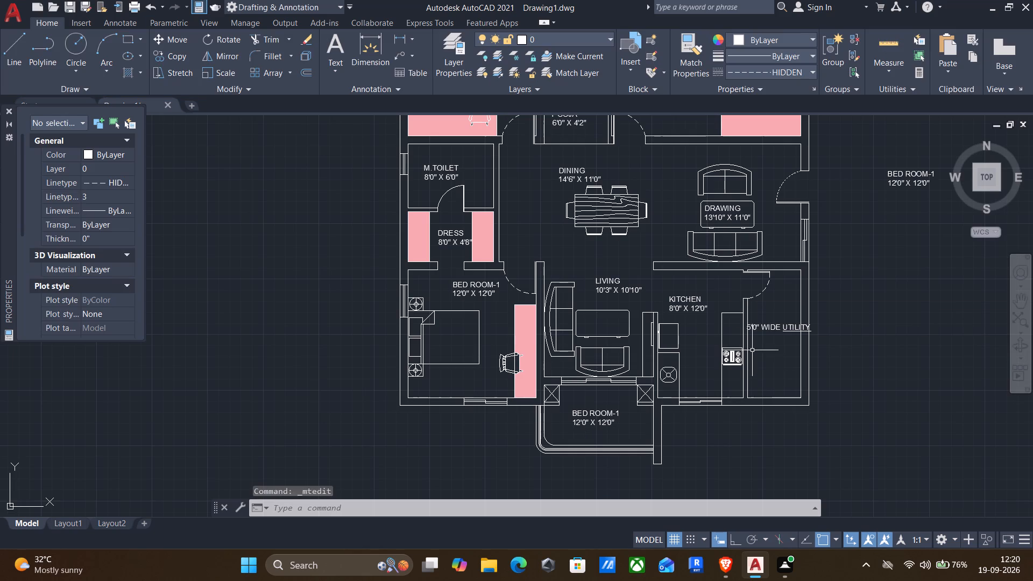
Rotate the 5'0" WIDE UTILITY label about its start point with Ortho on so that it reads vertically upward.
left_click(769, 331)
type("RO")
key("Return")
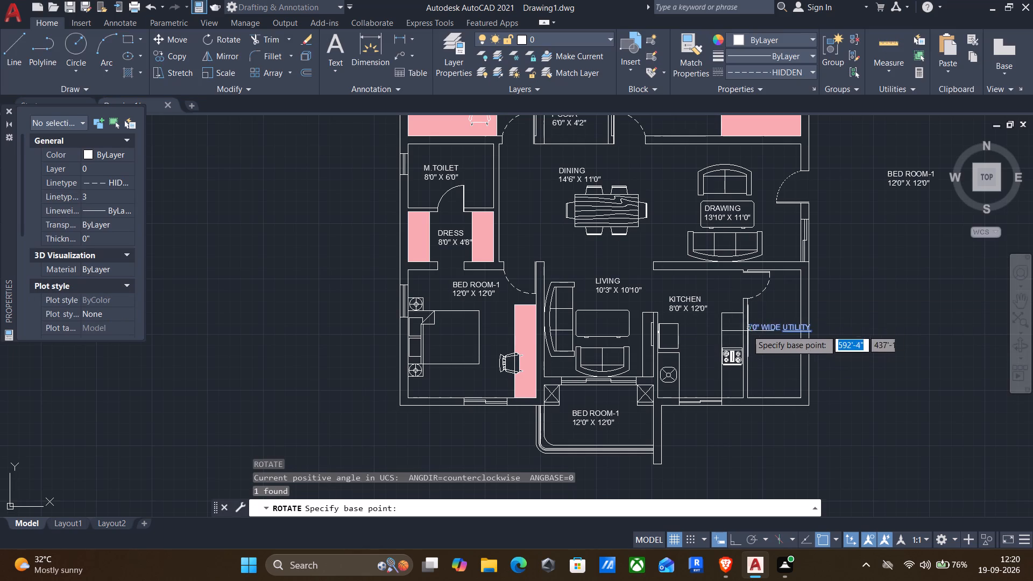
left_click(744, 326)
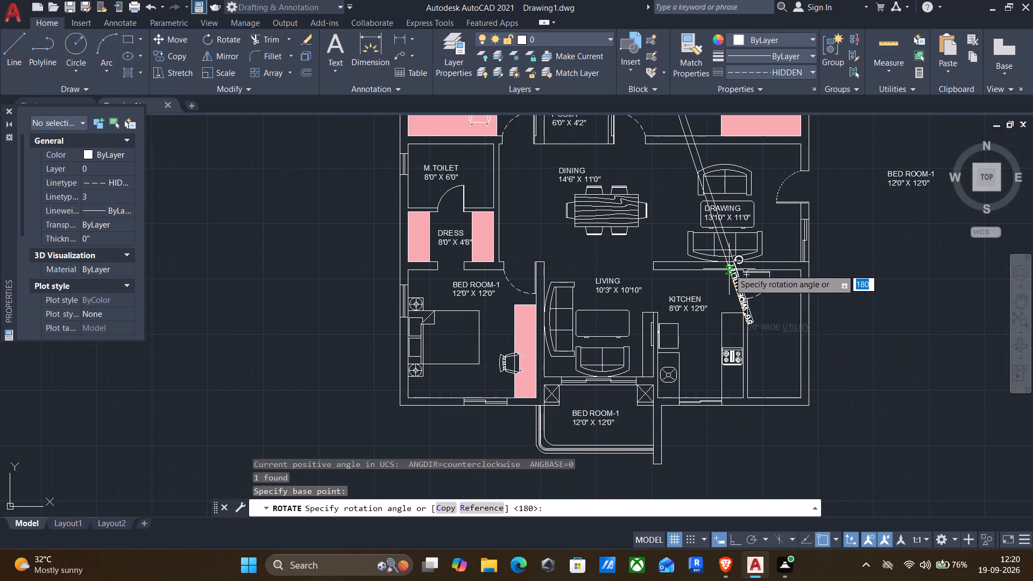
key("F8")
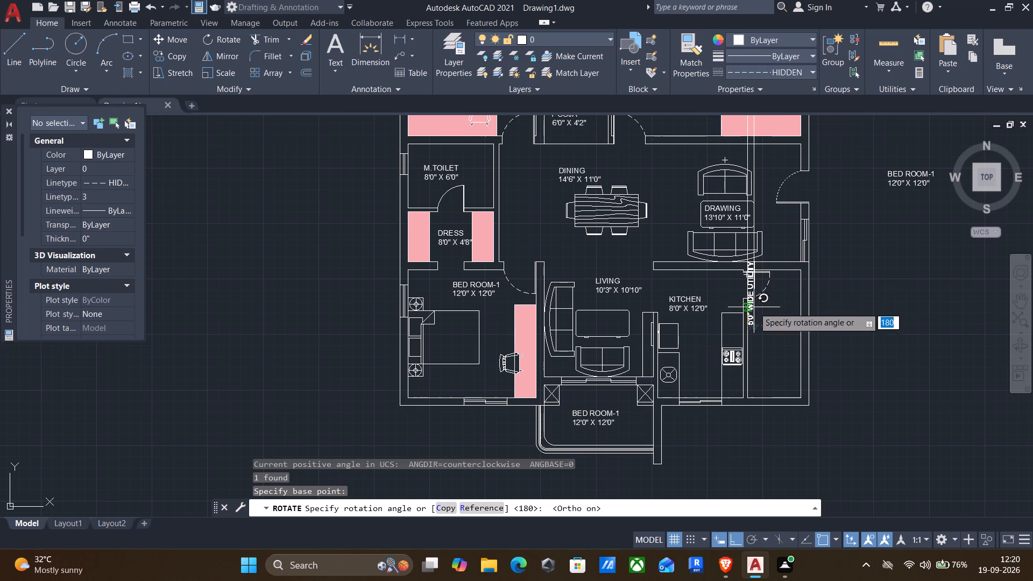
left_click(742, 286)
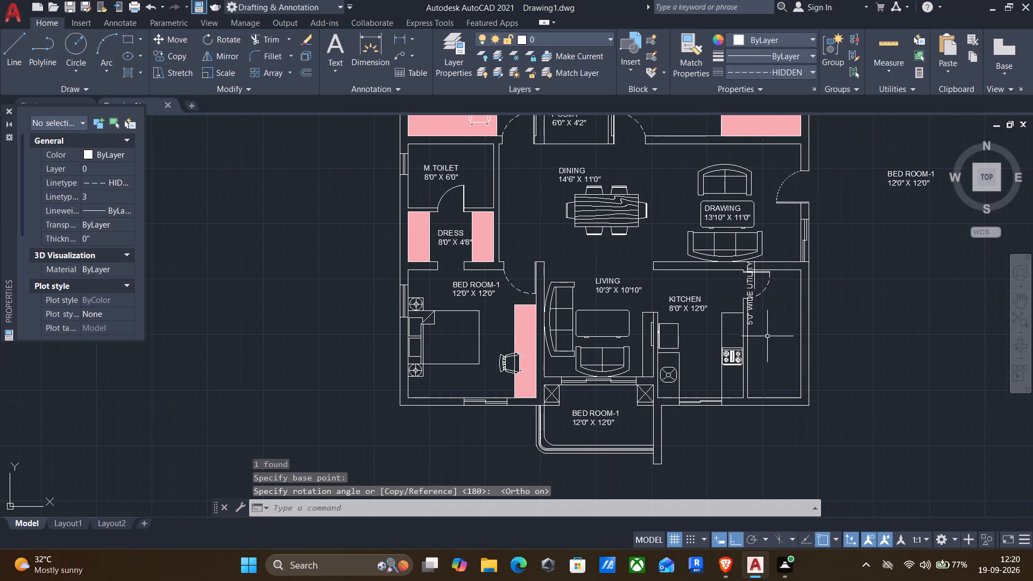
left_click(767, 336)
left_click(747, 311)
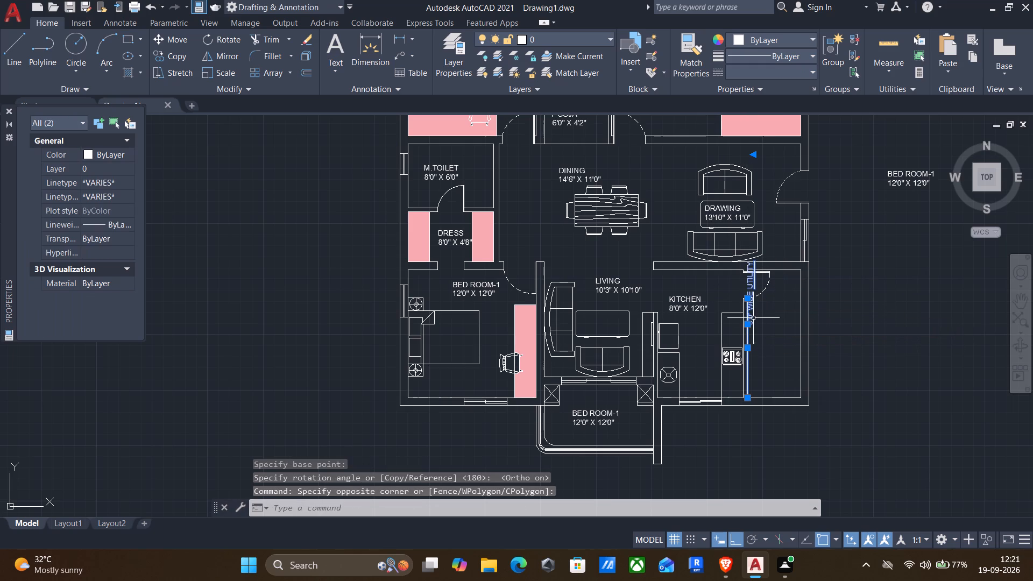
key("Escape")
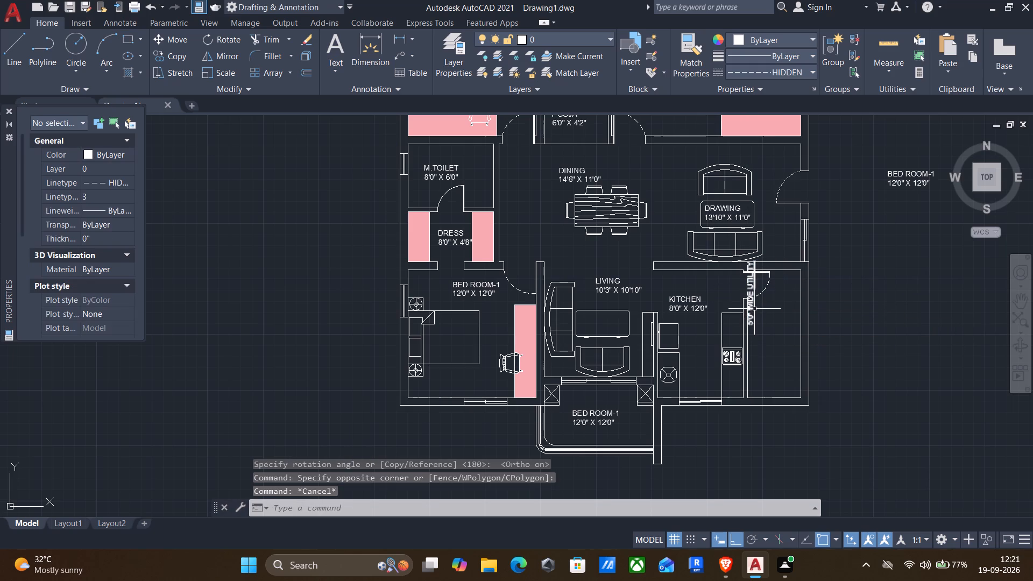
Move the vertical 5'0" WIDE UTILITY label about 4'-7" south-east, with Ortho off, into the clear space of the utility room.
left_click(753, 309)
key("m")
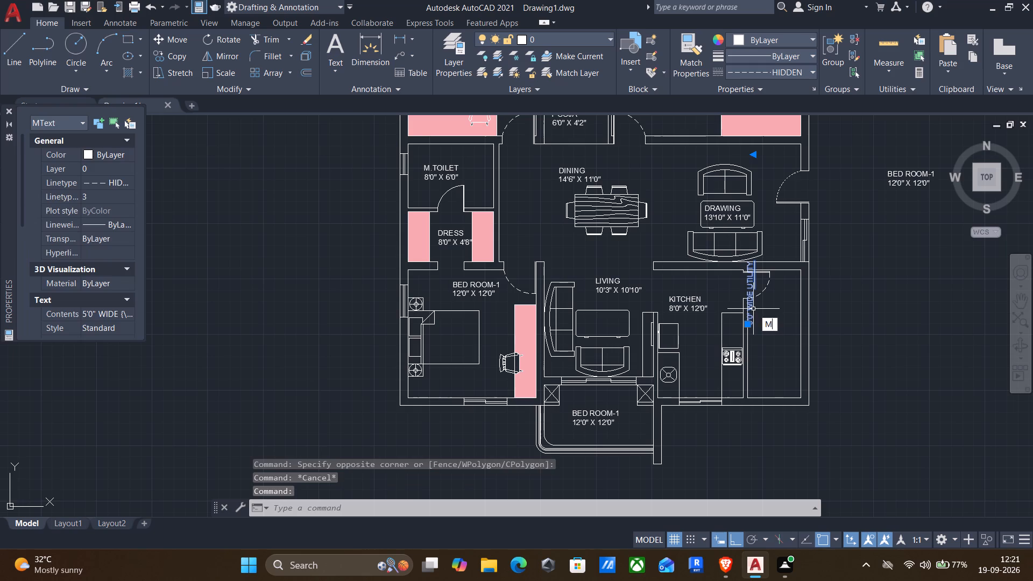
key("Return")
left_click(751, 328)
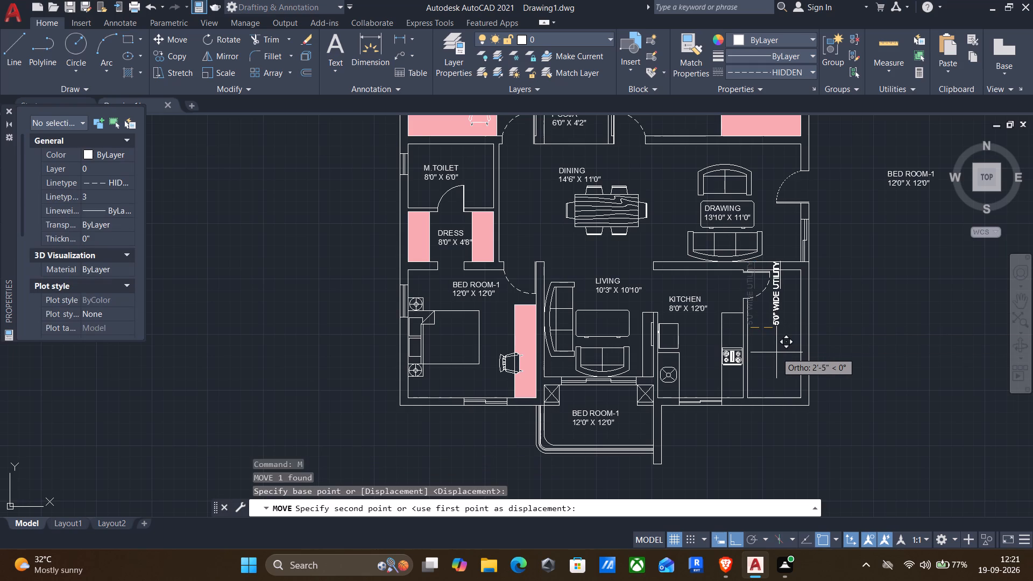
key("F8")
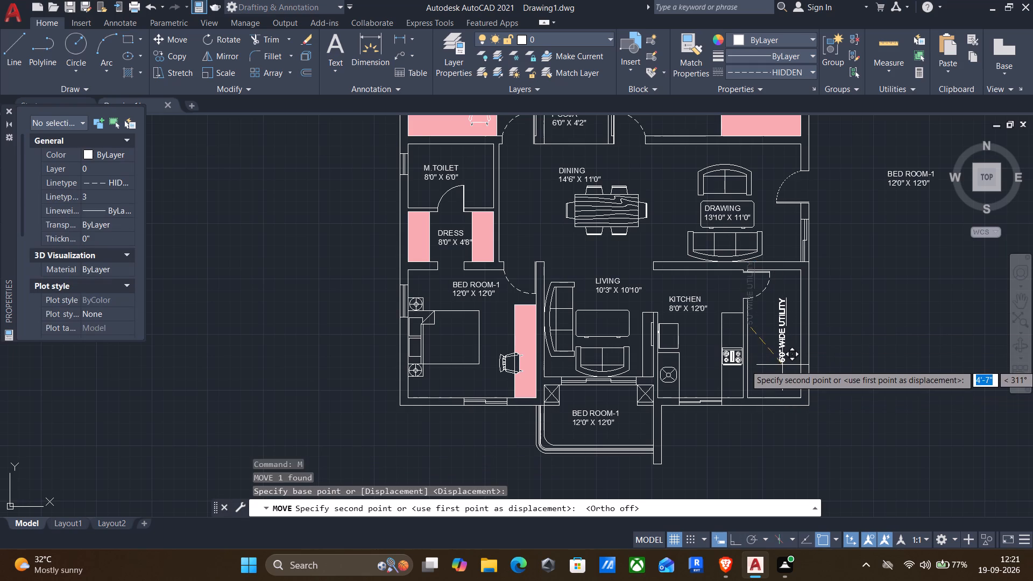
left_click(782, 365)
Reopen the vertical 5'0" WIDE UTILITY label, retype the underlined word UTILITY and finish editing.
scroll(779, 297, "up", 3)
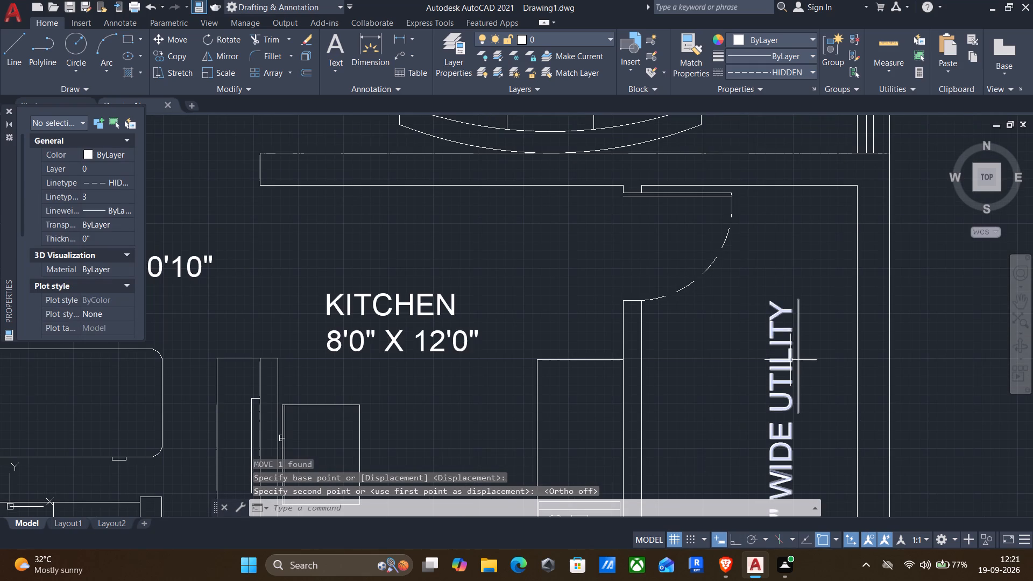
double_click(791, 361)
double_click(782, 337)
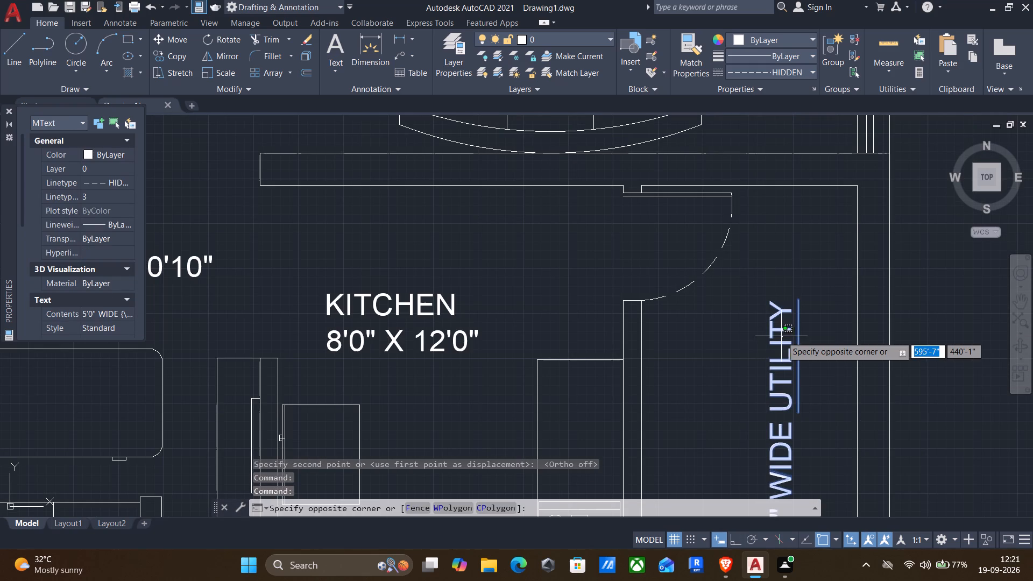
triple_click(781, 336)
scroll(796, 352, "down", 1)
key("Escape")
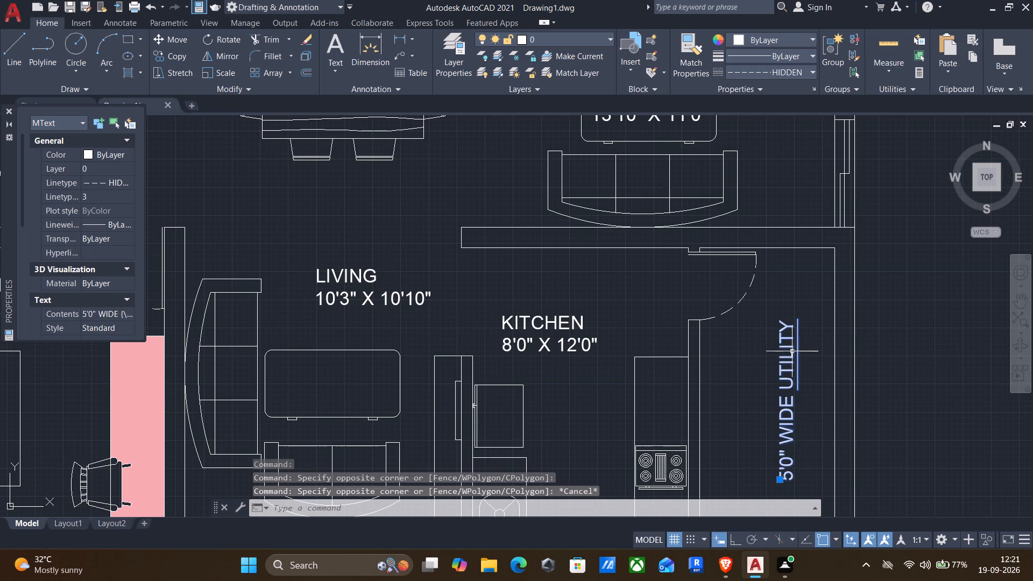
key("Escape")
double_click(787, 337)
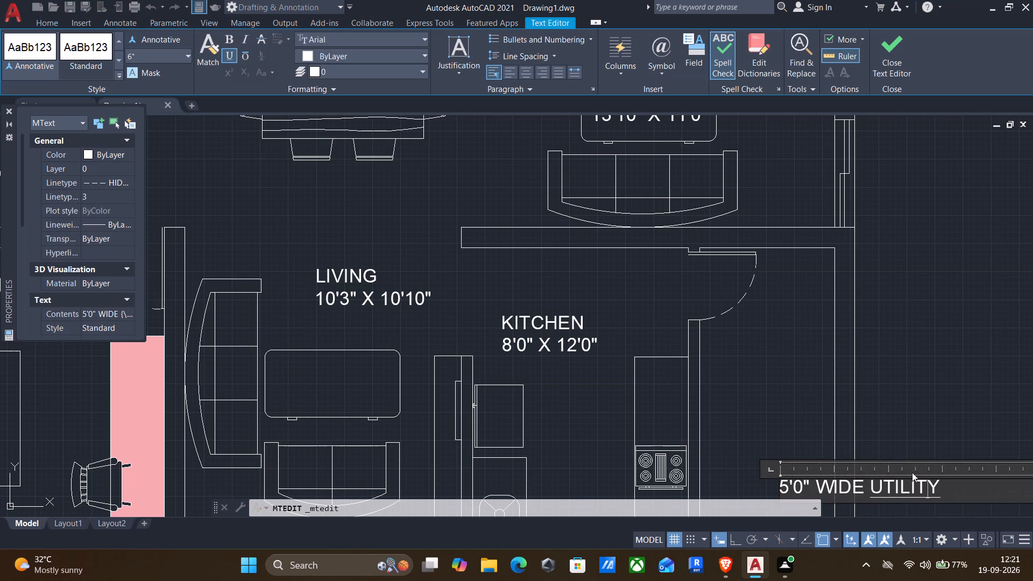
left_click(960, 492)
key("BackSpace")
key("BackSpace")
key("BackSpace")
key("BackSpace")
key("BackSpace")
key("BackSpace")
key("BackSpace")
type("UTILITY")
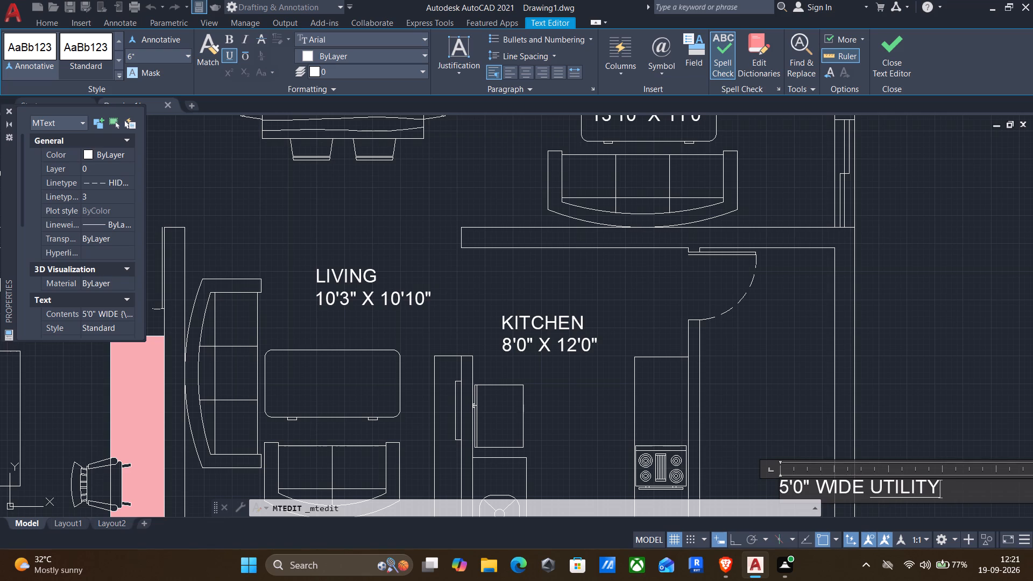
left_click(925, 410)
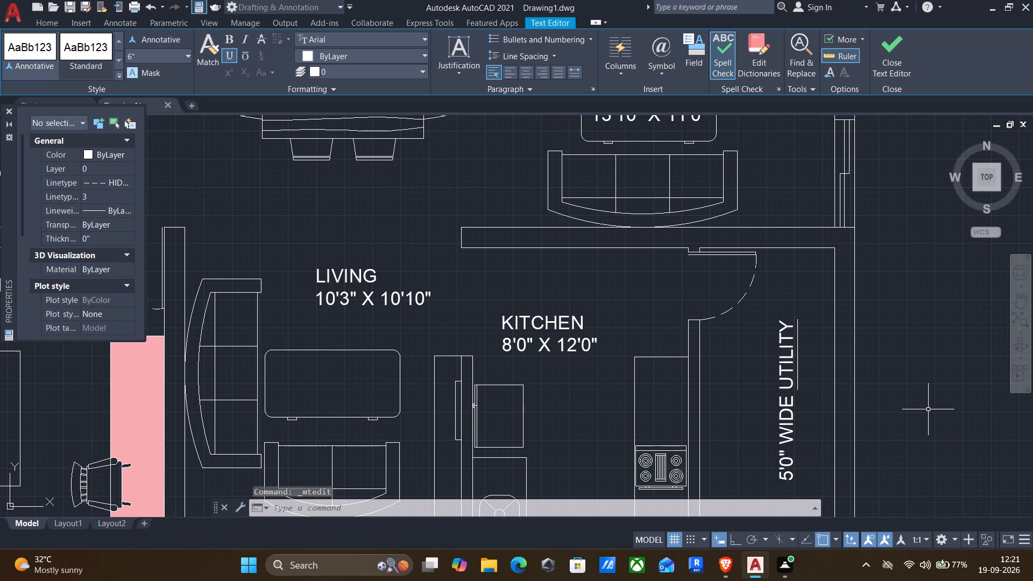
Replace the entire name and size text of the label in the balcony south of LIVING with 5'8" WIDE BALCONY.
scroll(631, 396, "down", 3)
middle_click_drag(717, 386, 809, 312)
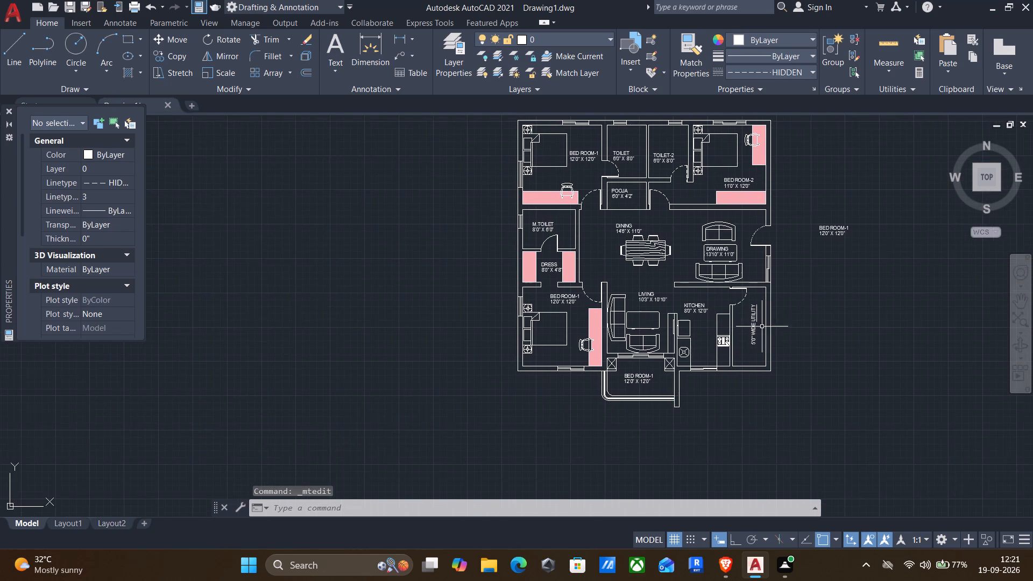
scroll(761, 329, "up", 3)
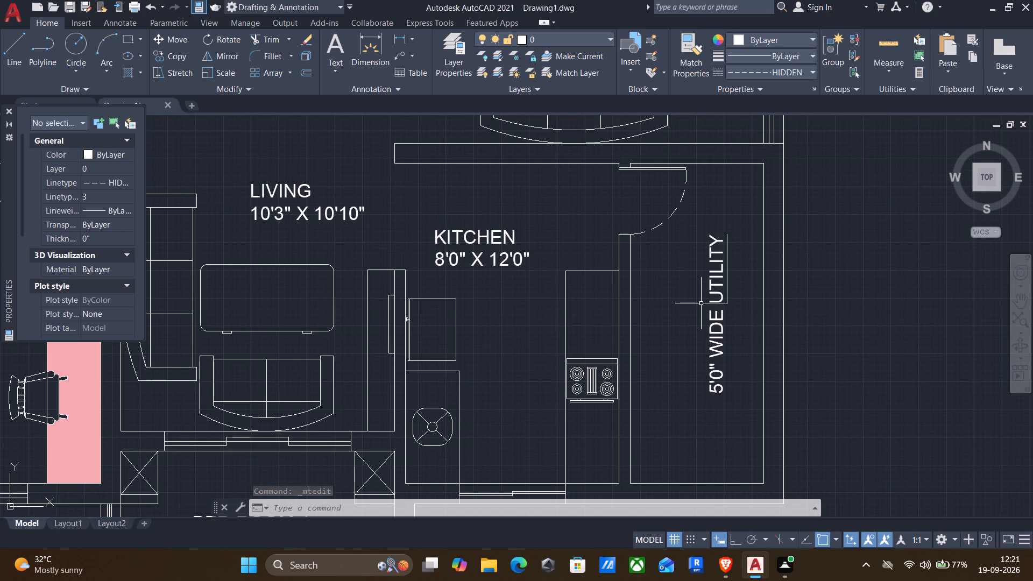
scroll(701, 303, "down", 2)
middle_click_drag(590, 339, 656, 309)
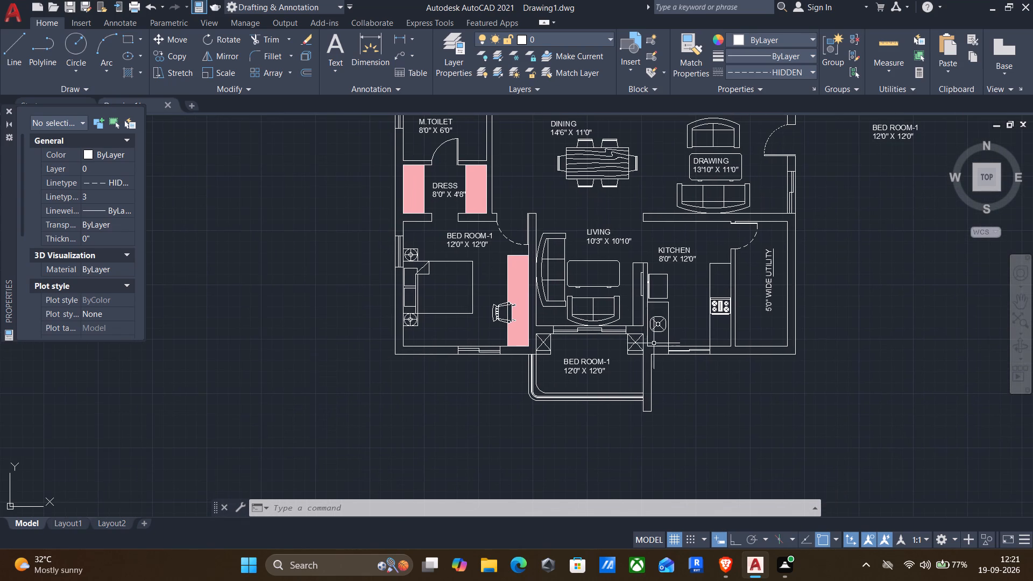
double_click(593, 359)
scroll(611, 361, "up", 2)
left_click_drag(609, 362, 300, 336)
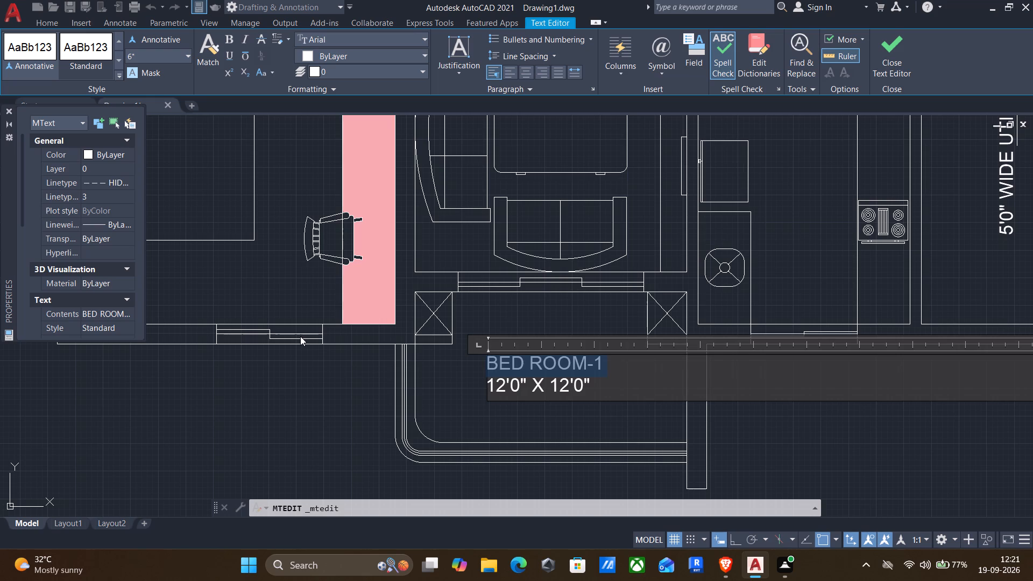
type("5'")
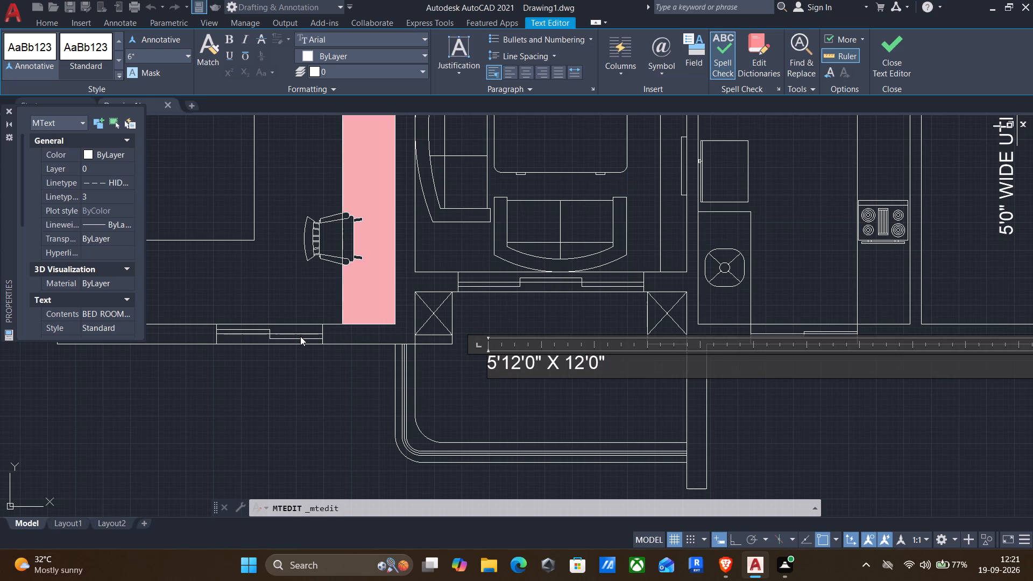
left_click_drag(642, 359, 187, 351)
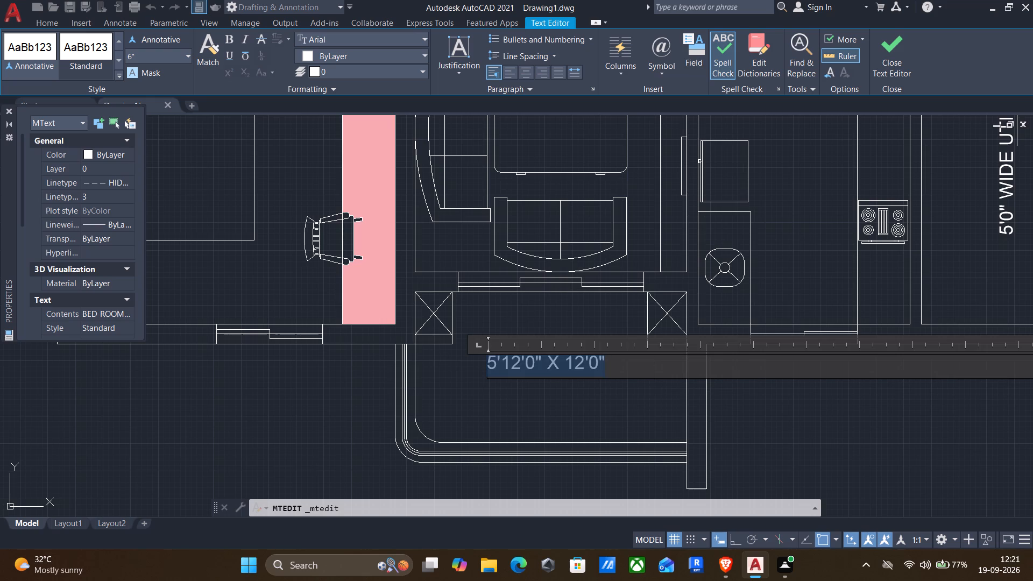
left_click_drag(187, 351, 172, 349)
type("5'8\" WIDE BALCONY")
scroll(172, 349, "up", 1)
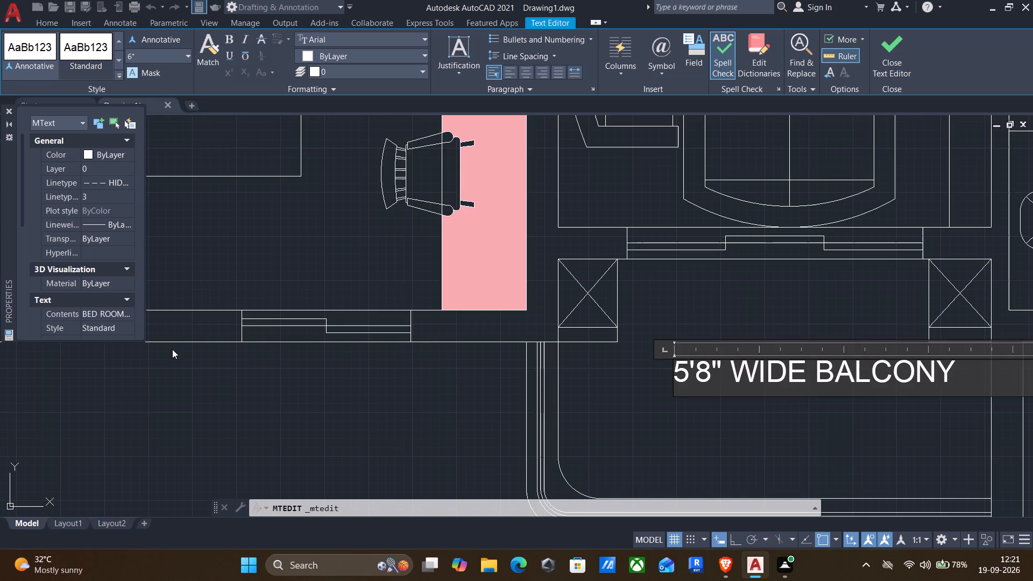
left_click(402, 408)
Delete the spare BED ROOM-1 label lying outside the floor plan to the east.
scroll(402, 417, "down", 2)
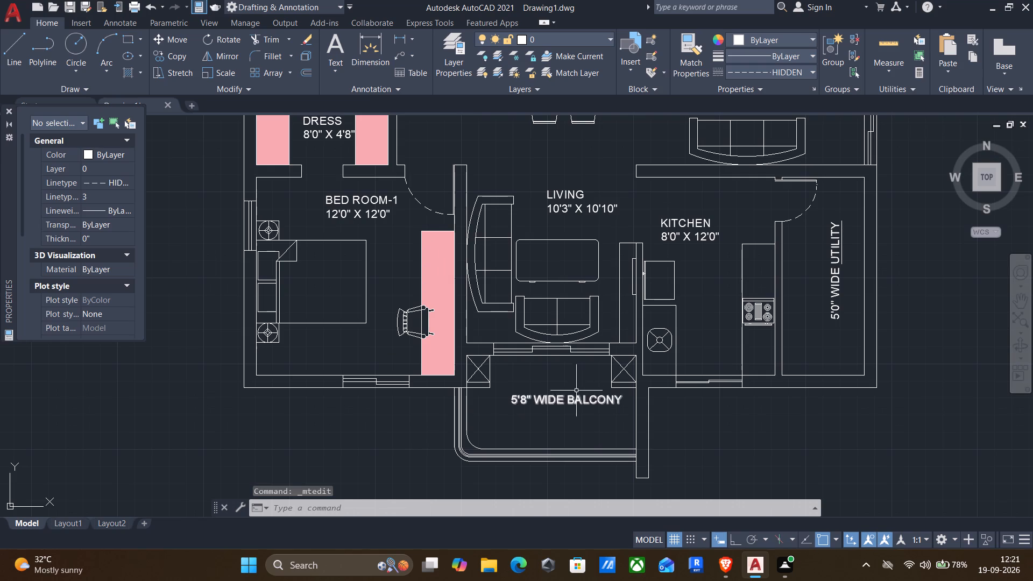
middle_click(391, 294)
scroll(409, 292, "down", 1)
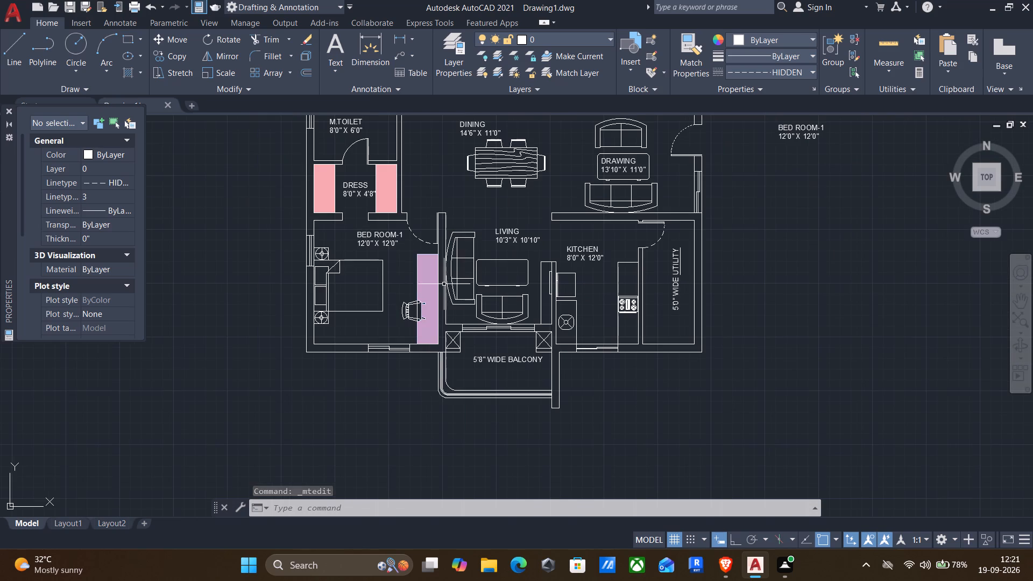
scroll(565, 146, "down", 1)
middle_click_drag(564, 197, 551, 201)
middle_click_drag(537, 217, 526, 303)
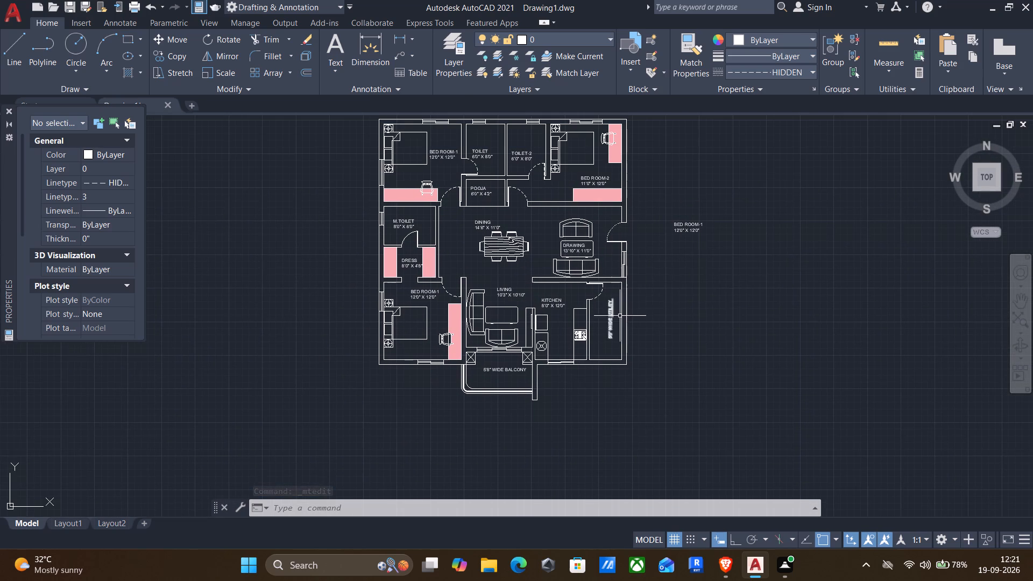
left_click_drag(733, 300, 732, 282)
left_click(665, 175)
key("Delete")
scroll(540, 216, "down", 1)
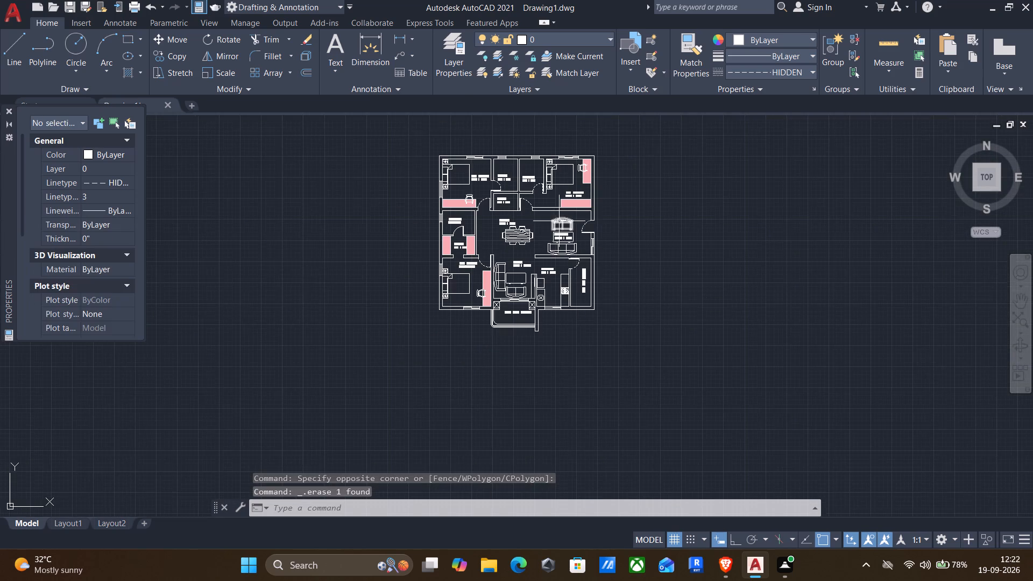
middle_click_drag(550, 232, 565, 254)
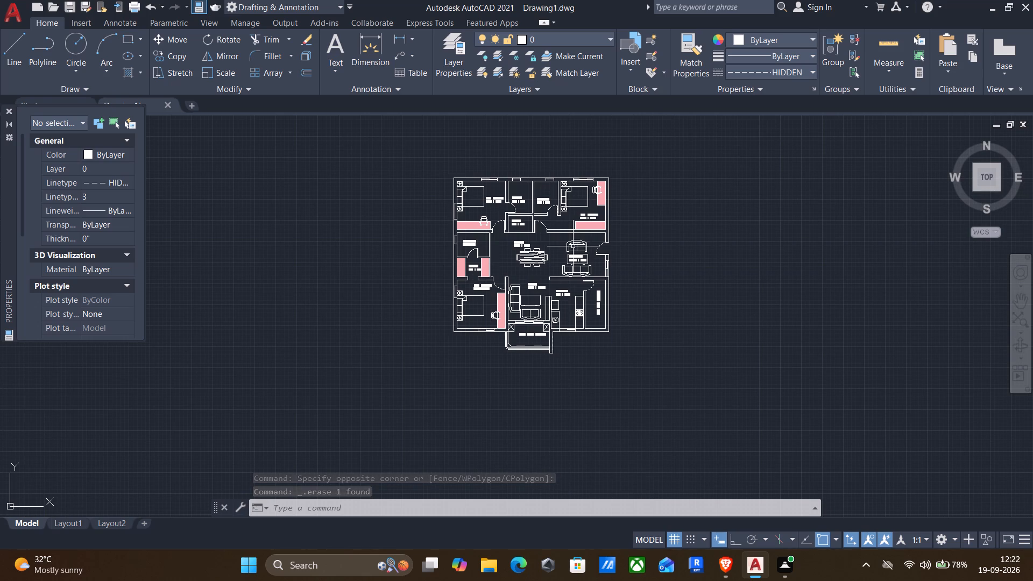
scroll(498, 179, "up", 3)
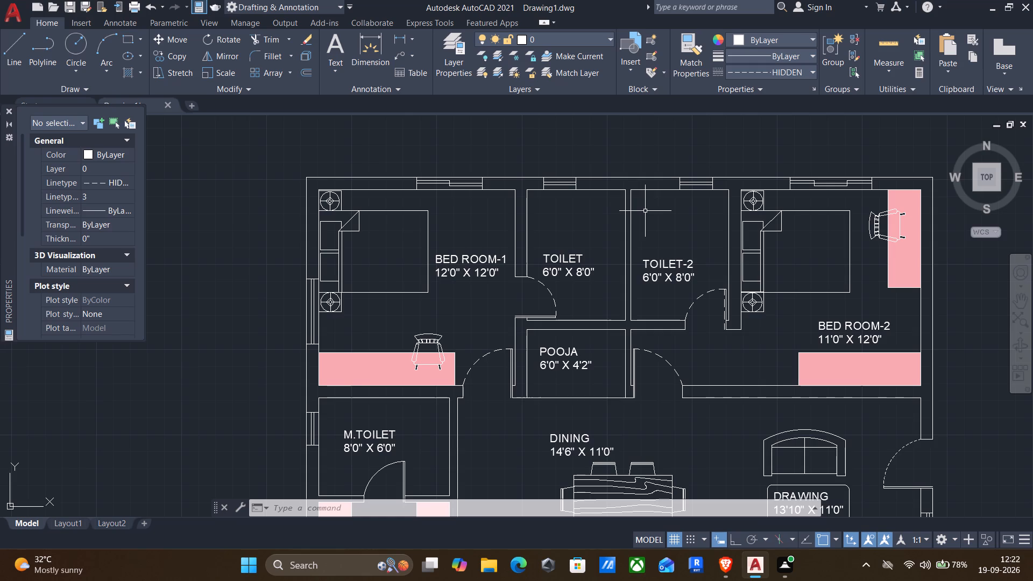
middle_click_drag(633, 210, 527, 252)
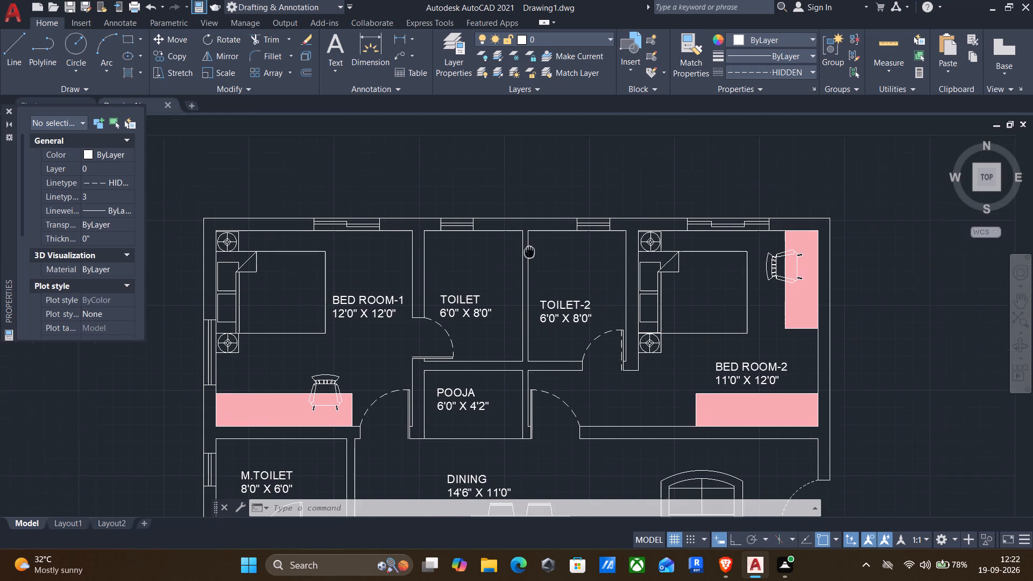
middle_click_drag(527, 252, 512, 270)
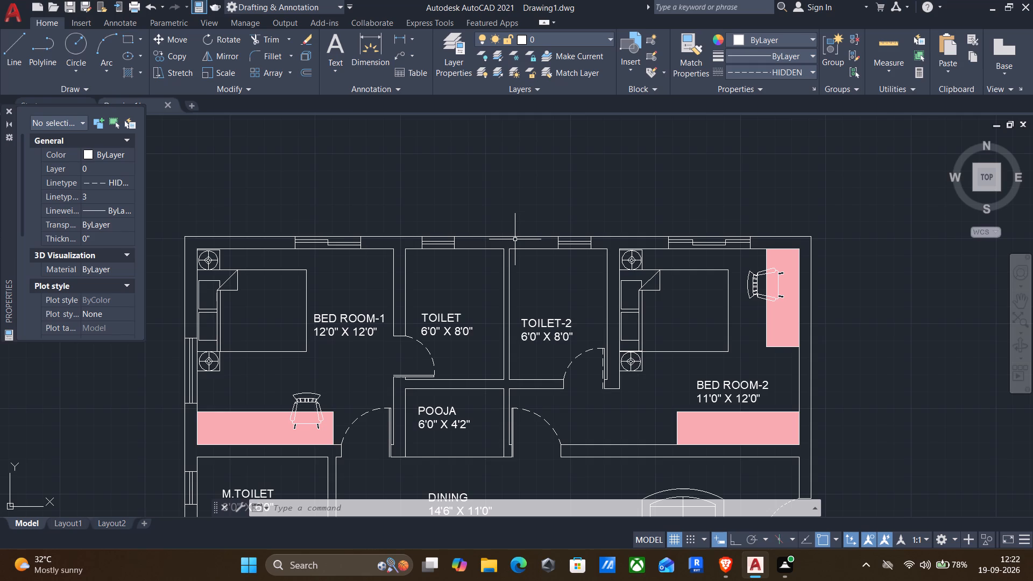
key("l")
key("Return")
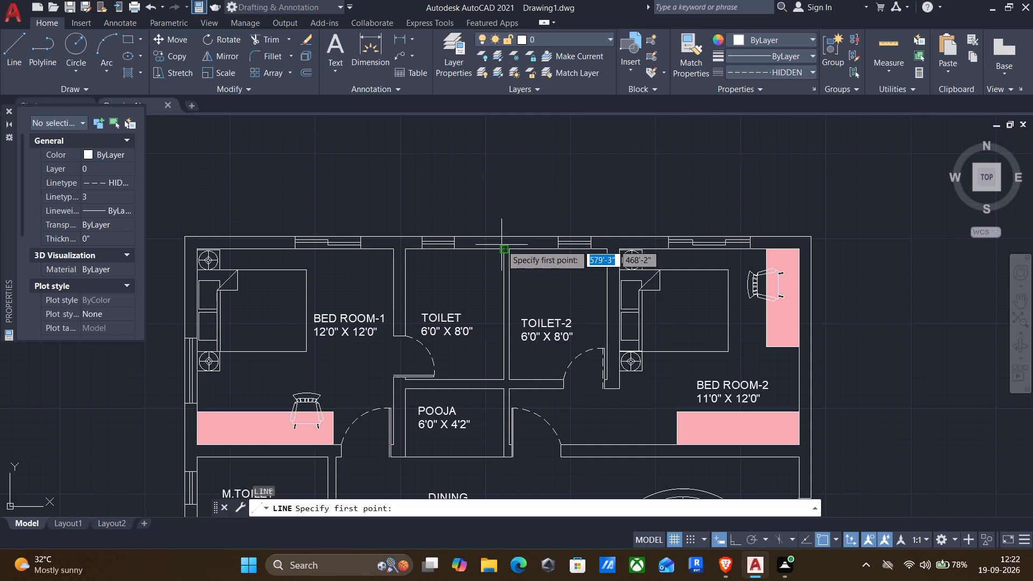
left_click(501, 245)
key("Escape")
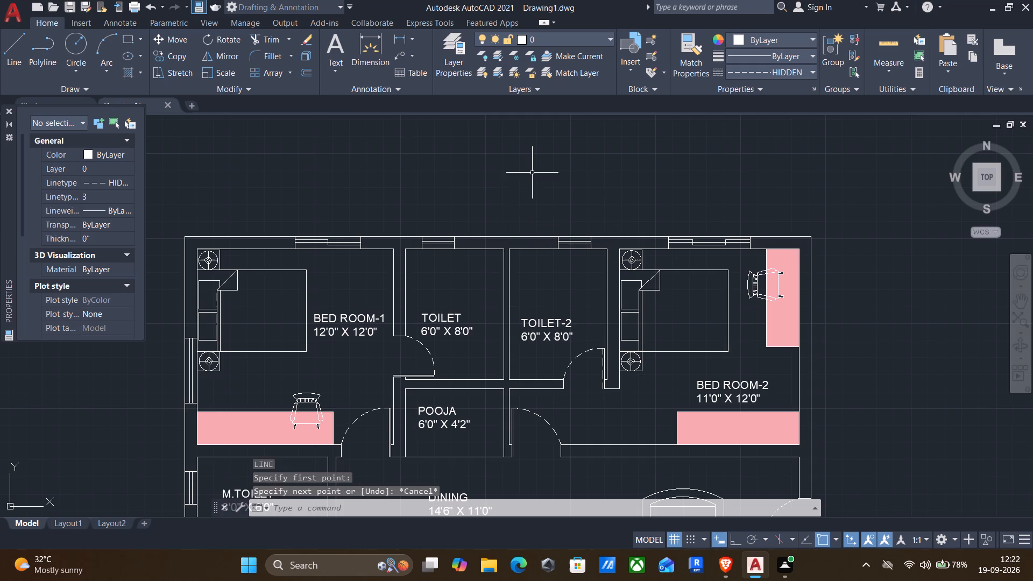
With the linetype set to ByLayer, draw a three-sided line outline projecting about 2'-7" north of TOILET, between its partition and west wall.
left_click(771, 70)
left_click(758, 87)
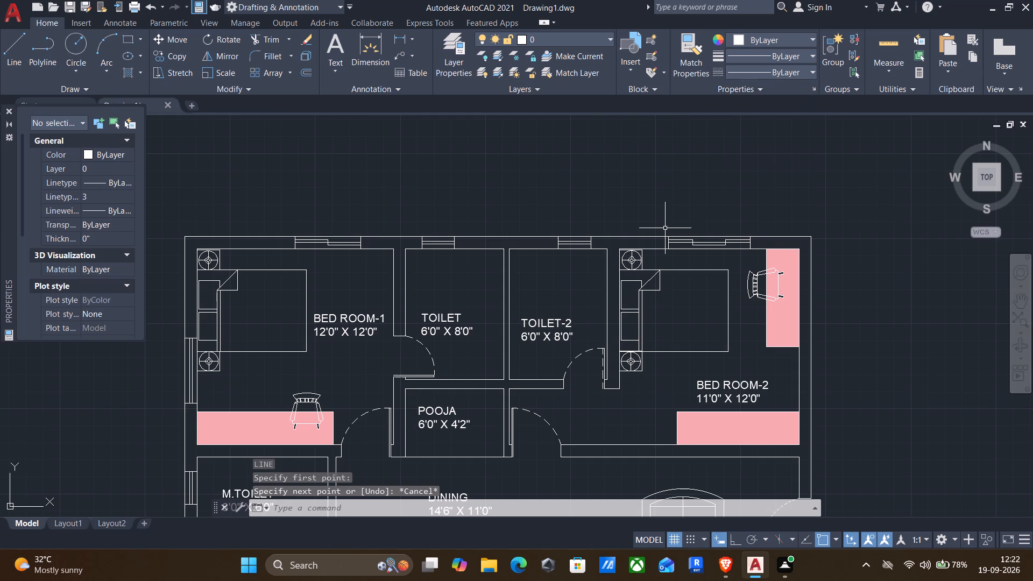
key("l")
key("Return")
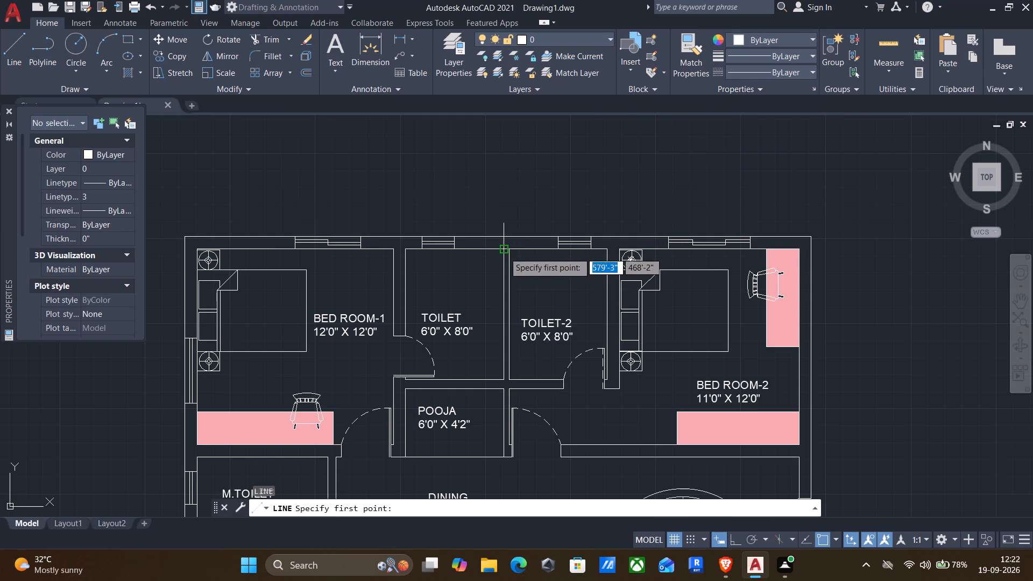
left_click(503, 252)
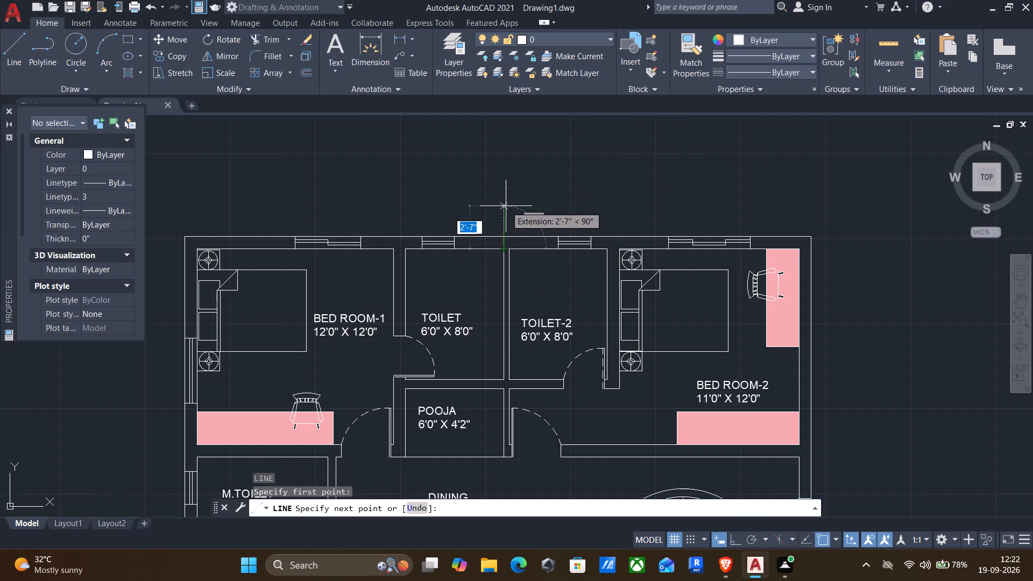
left_click(506, 206)
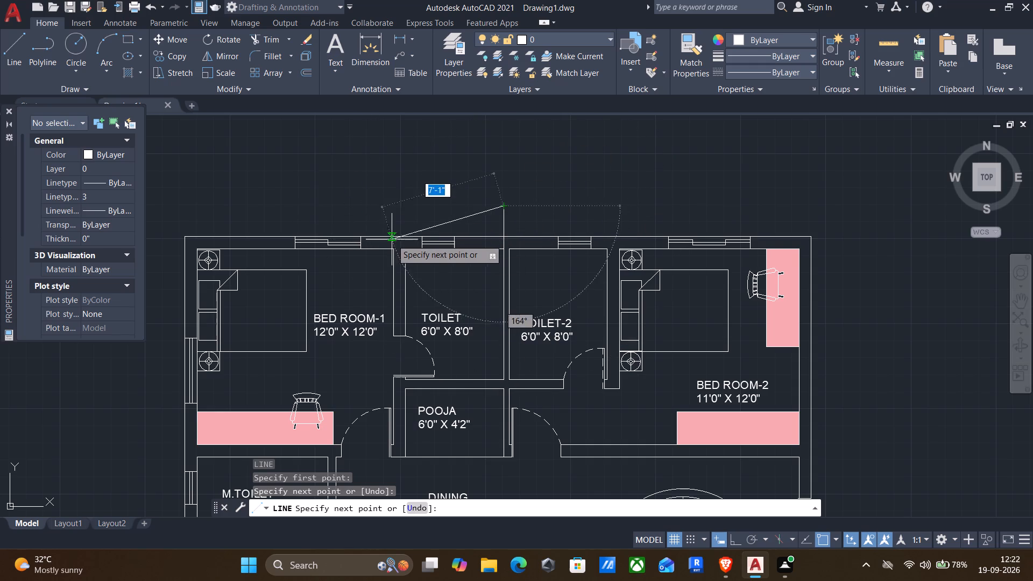
left_click(392, 208)
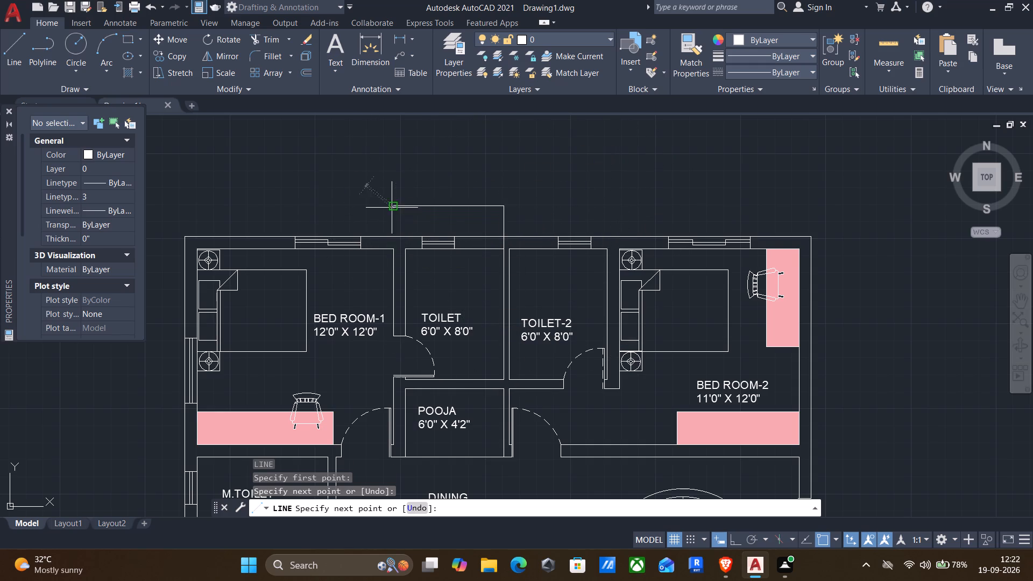
left_click(392, 246)
key("Return")
Draw lines from TOILET-2's east wall north to the outline's height and west to its corner, extending it across TOILET-2.
key("Return")
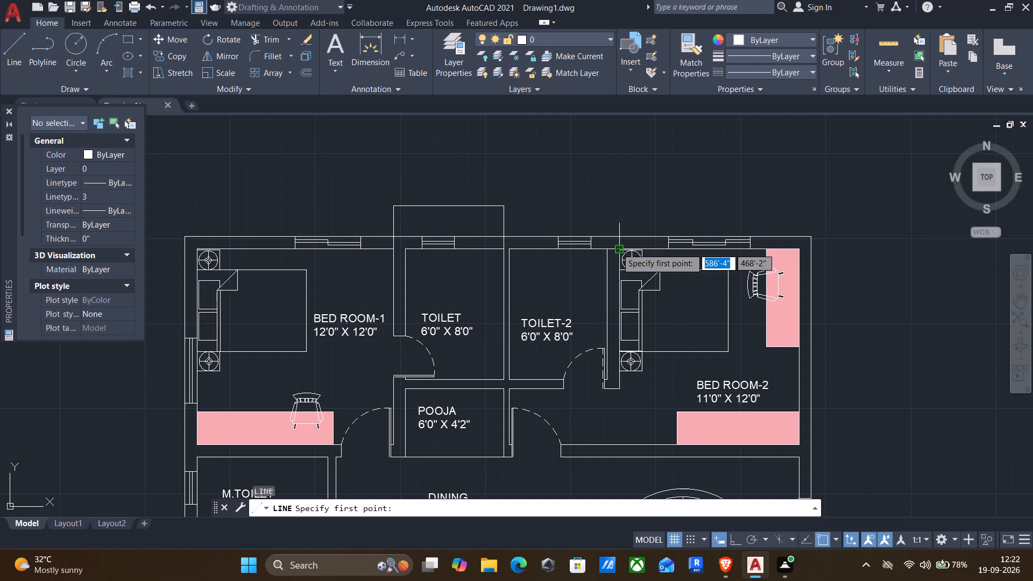
left_click(617, 248)
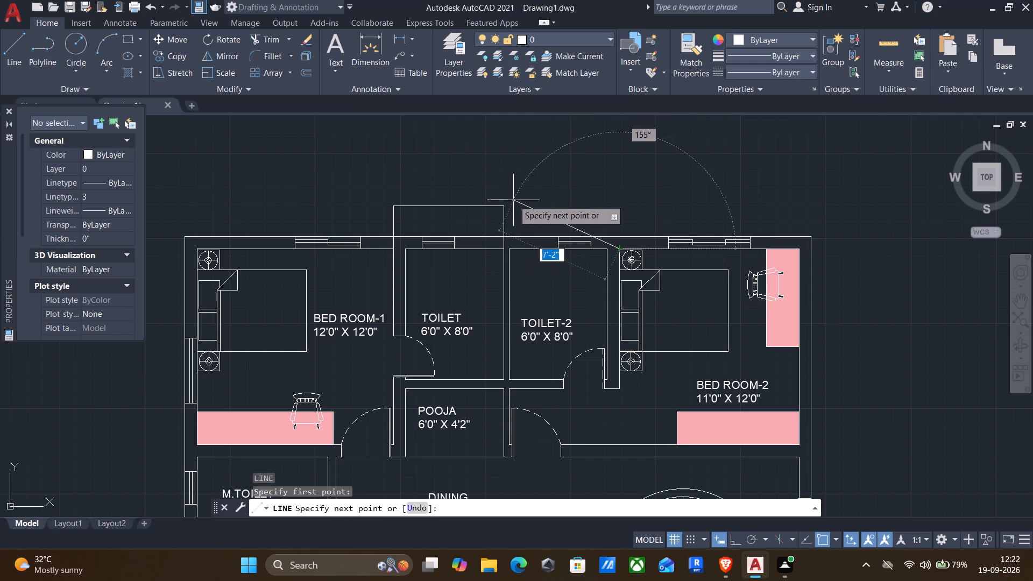
left_click(622, 204)
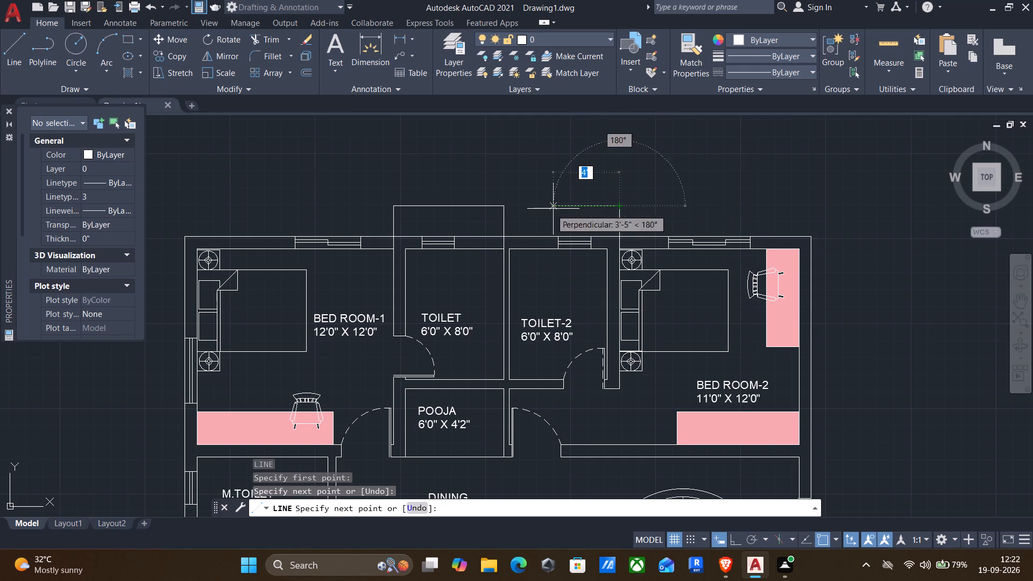
left_click(501, 207)
key("Return")
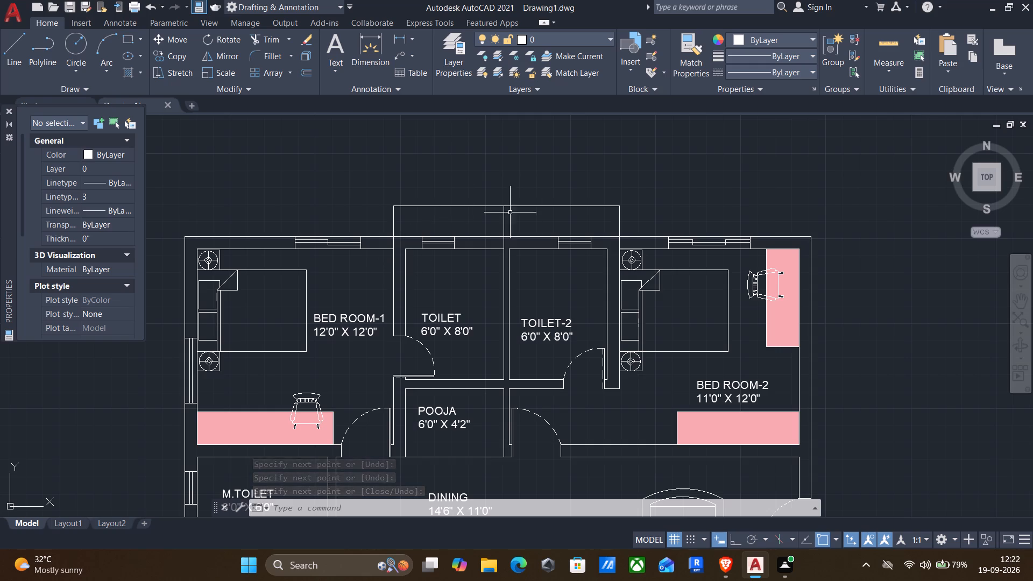
Delete the vertical dividing line in the middle of the outline north of the two toilets.
left_click_drag(523, 222, 515, 223)
left_click(489, 219)
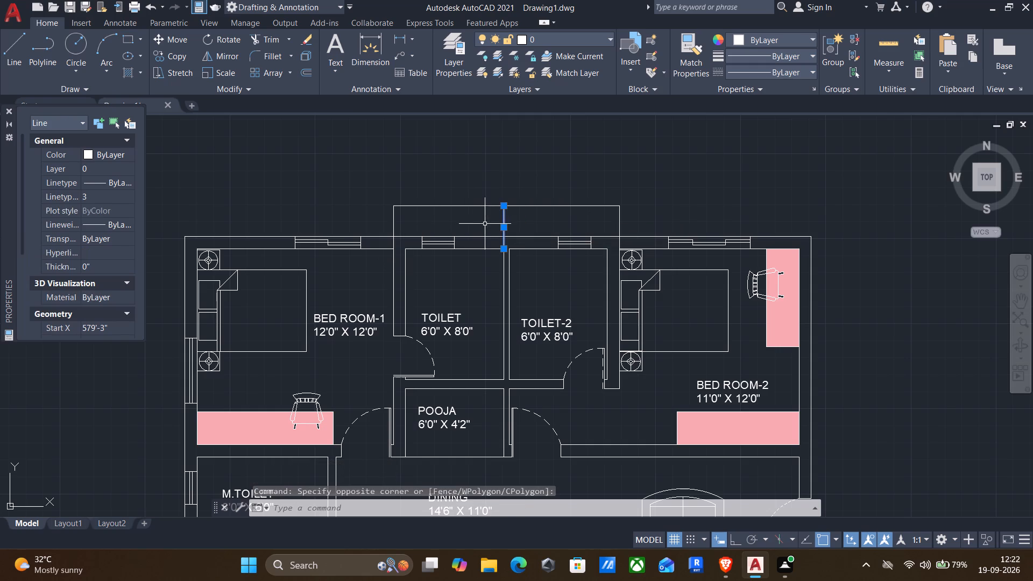
key("Delete")
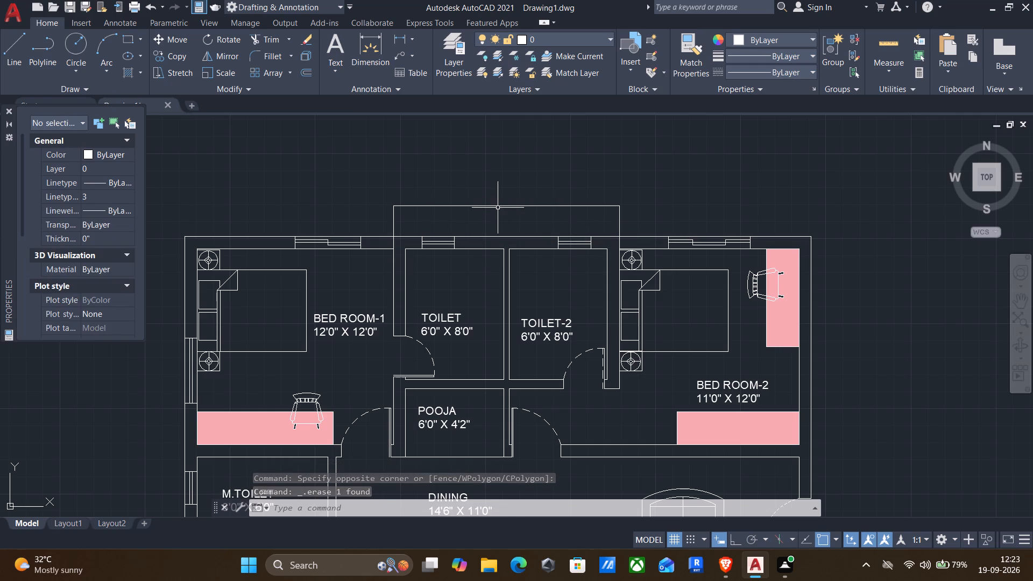
Extend the inner lines of TOILET's west wall and TOILET-2's east wall north to the projecting outline.
key("e")
key("x")
key("Return")
left_click(403, 273)
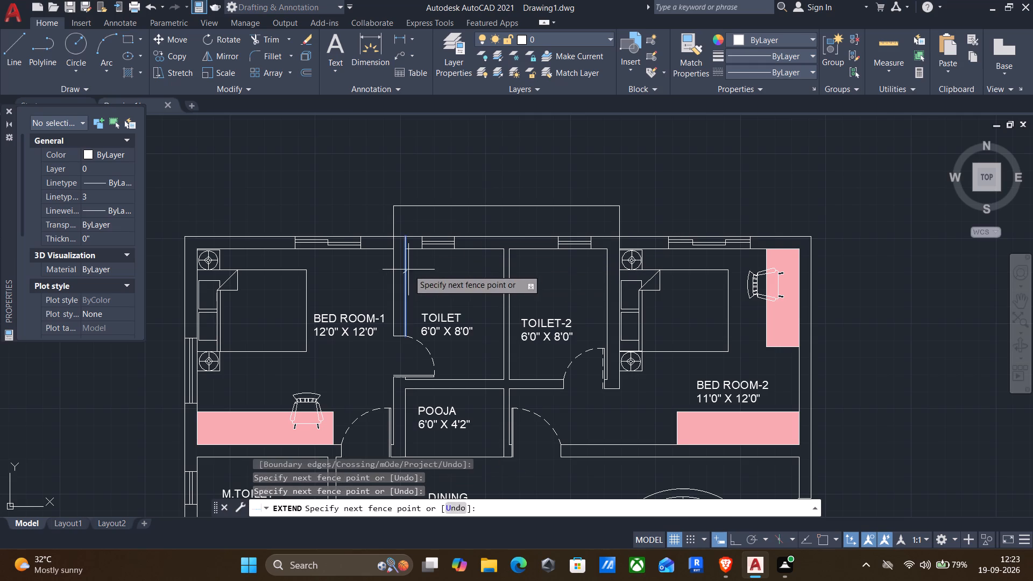
left_click(408, 270)
left_click(402, 267)
left_click_drag(402, 267, 414, 263)
left_click(418, 261)
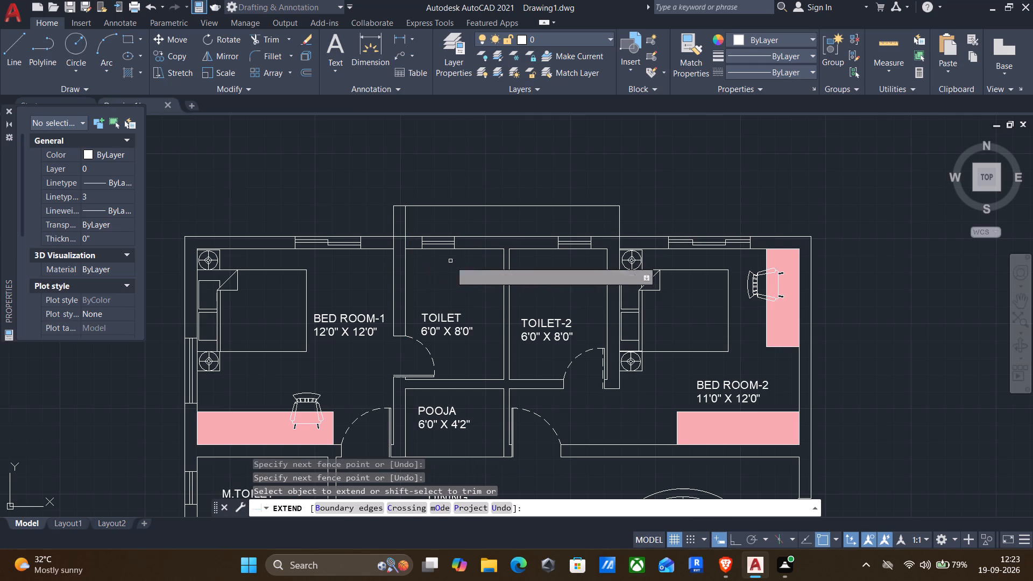
left_click(605, 264)
left_click(605, 264)
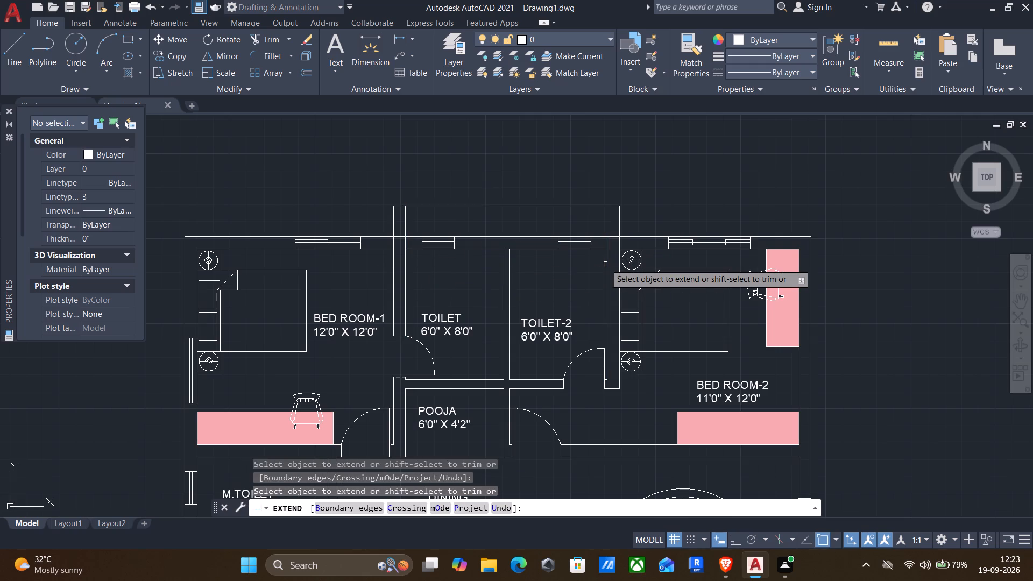
left_click(607, 271)
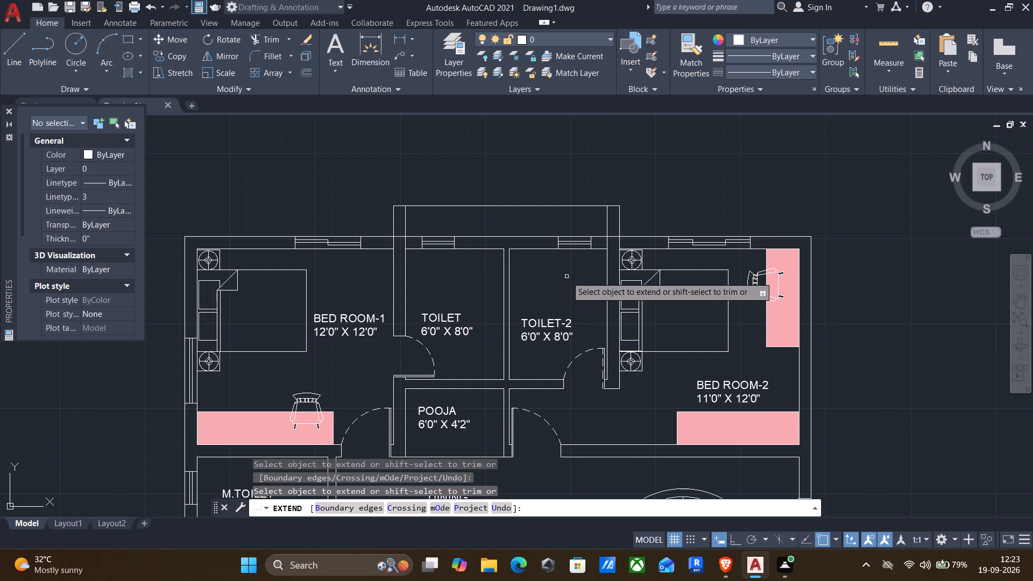
key("Escape")
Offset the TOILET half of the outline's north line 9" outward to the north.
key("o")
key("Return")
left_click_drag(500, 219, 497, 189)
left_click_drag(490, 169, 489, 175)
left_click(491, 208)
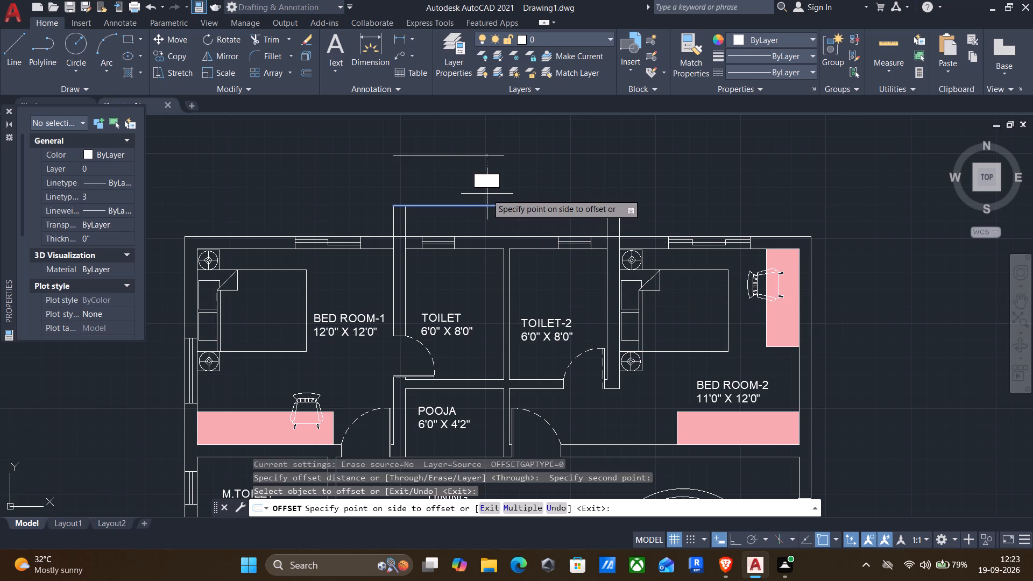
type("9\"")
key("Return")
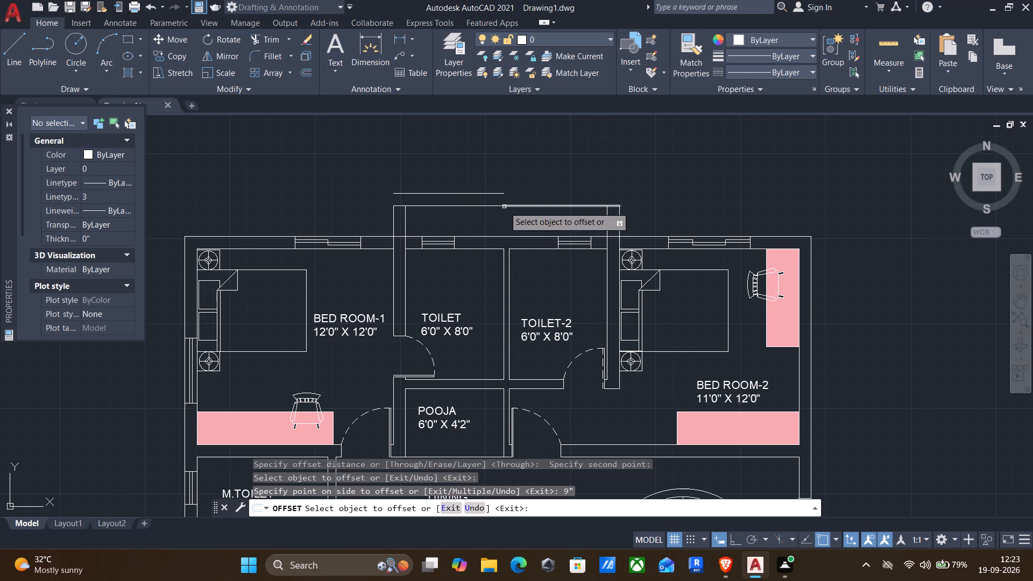
Offset both halves of the outline's north line 6" outward, first above TOILET-2 and then above TOILET.
left_click(503, 207)
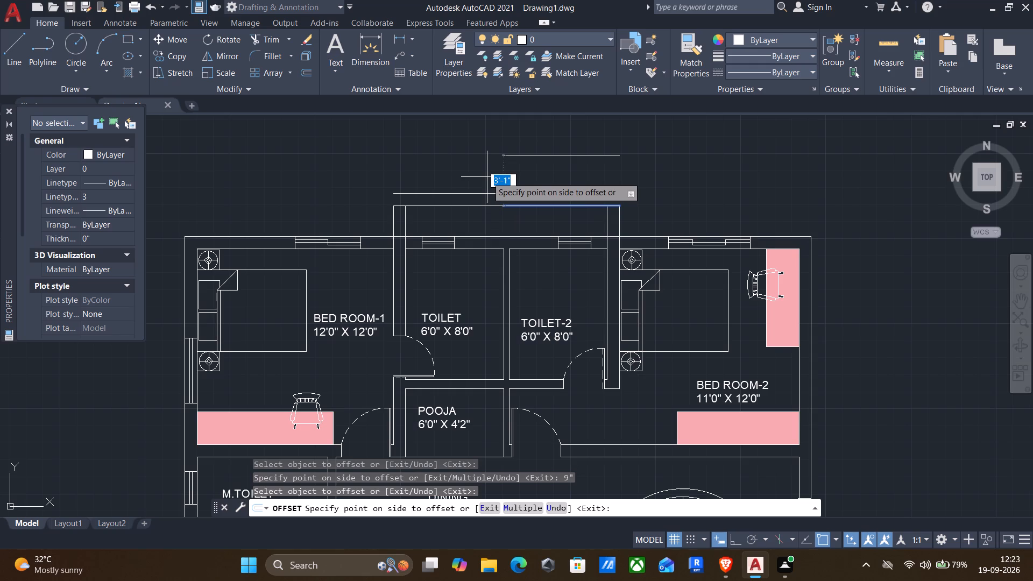
type("6\"")
key("Return")
left_click(472, 207)
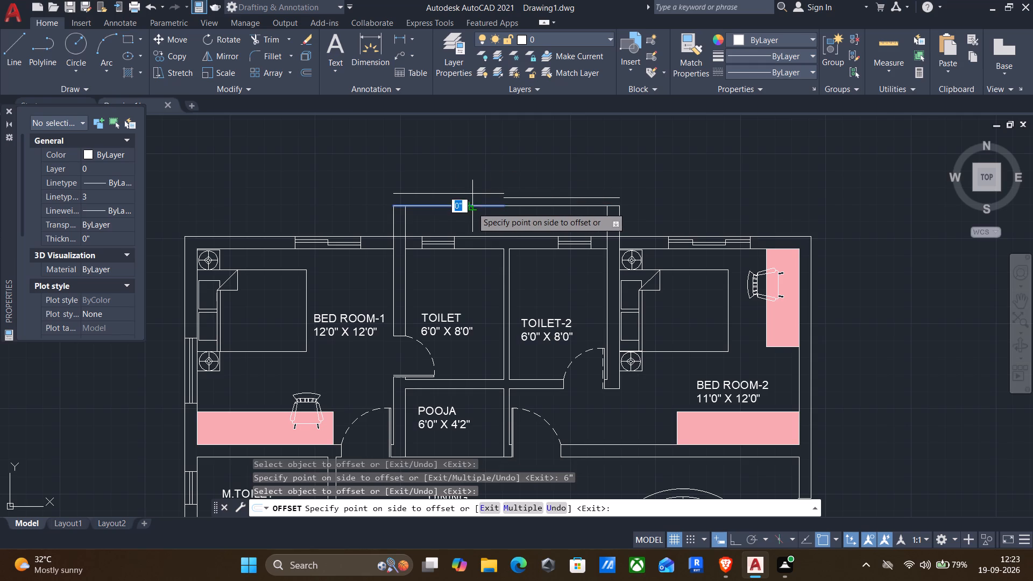
type("6\"")
key("Return")
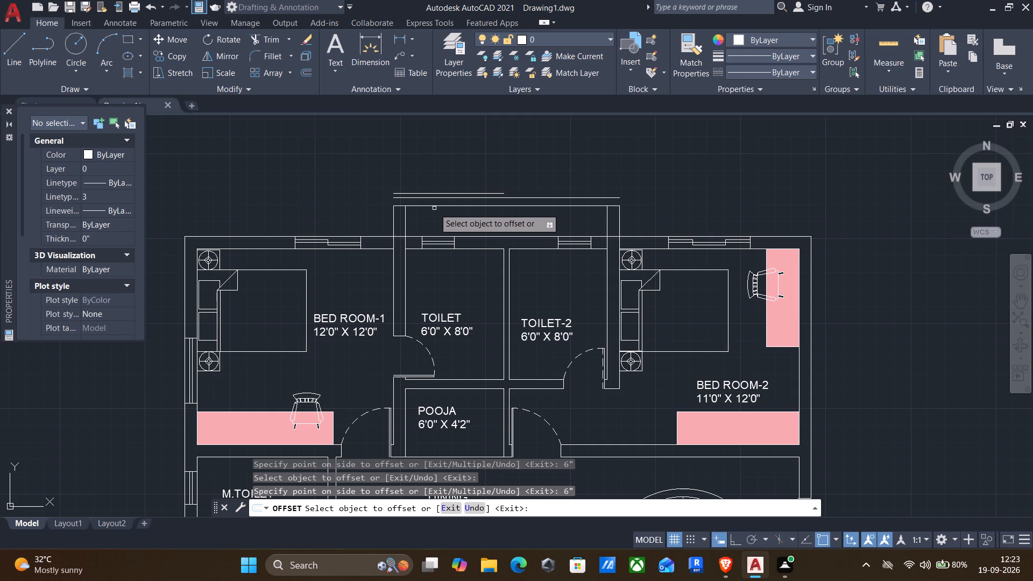
Offset both halves of the outline's north line 3" outward, first above TOILET and then above TOILET-2.
left_click(429, 206)
key("3")
key("shift+quotedbl")
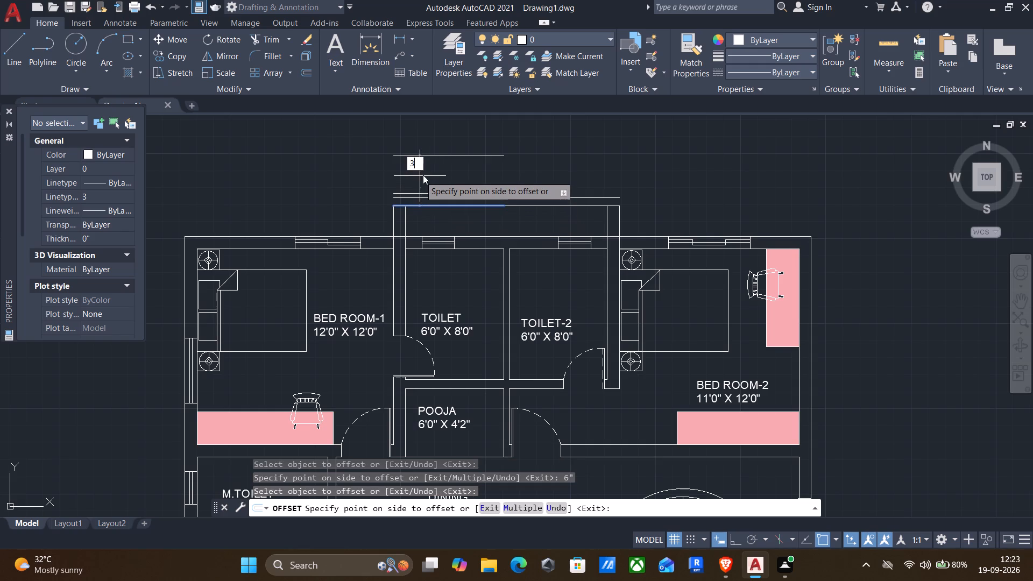
key("Return")
left_click(524, 208)
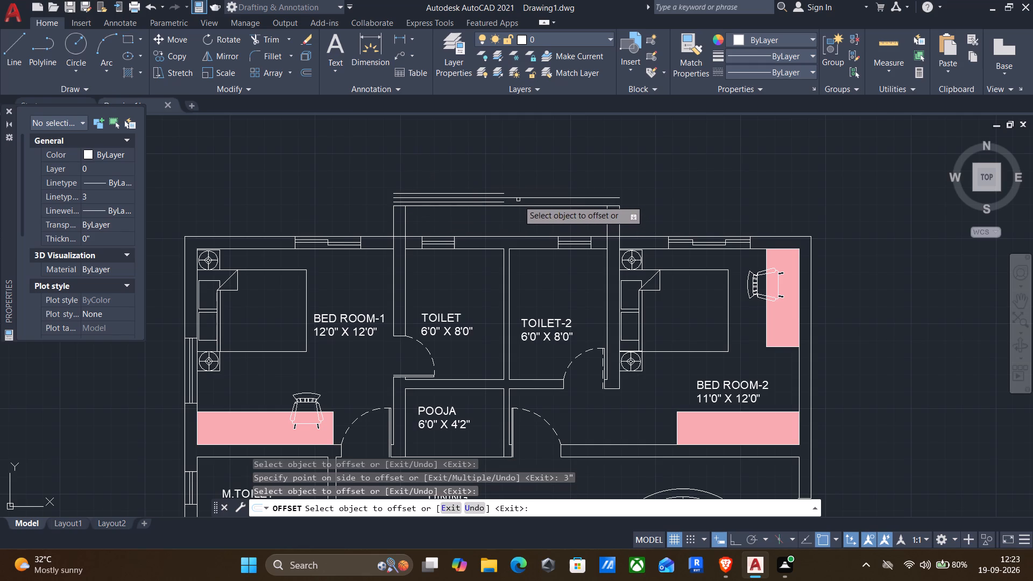
left_click(517, 206)
key("6")
key("BackSpace")
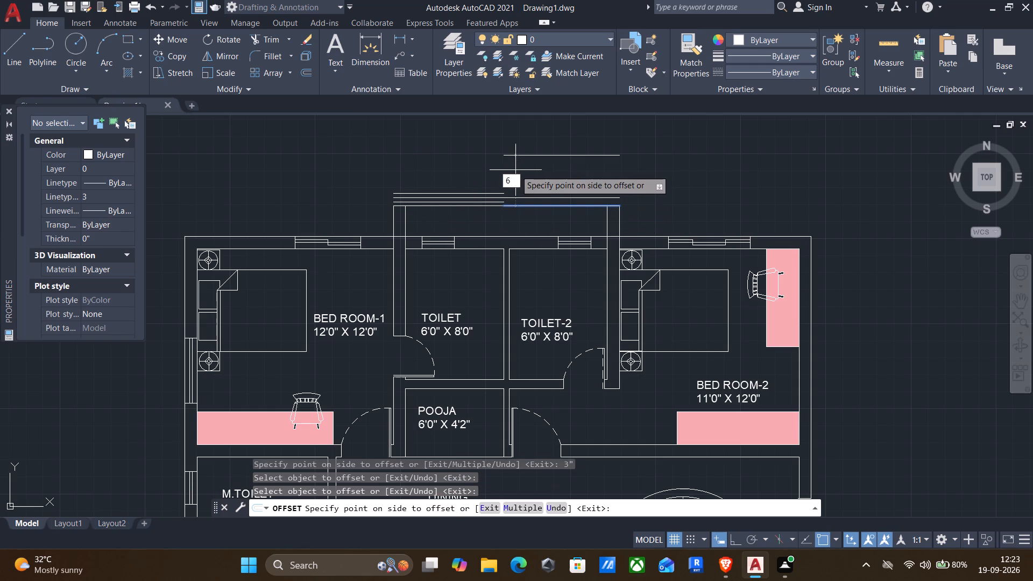
key("BackSpace")
key("3")
key("shift+quotedbl")
key("Return")
key("Return")
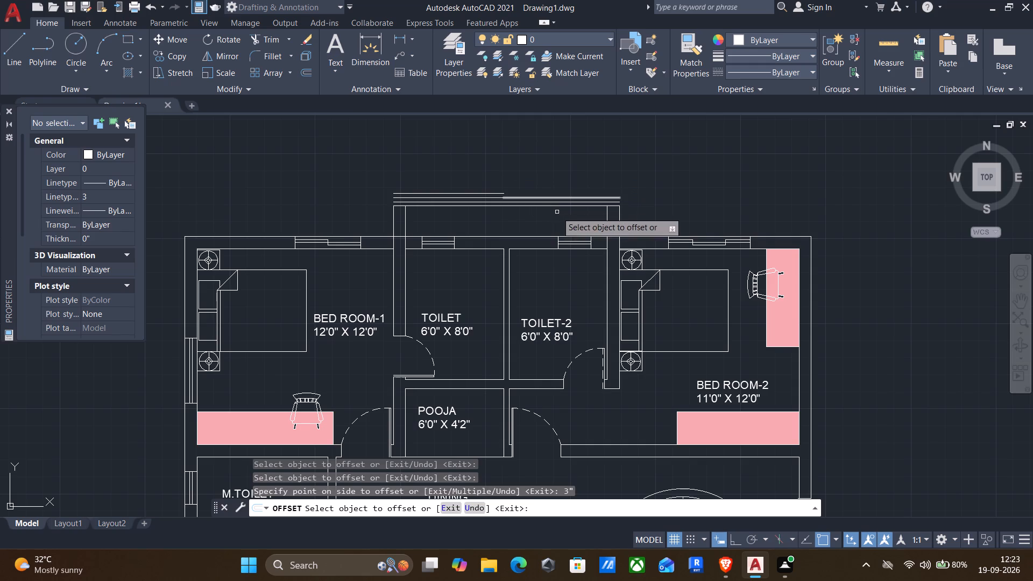
Using Fillet with radius 0, join the outline's outer east and west side lines to the 6" offset lines at both corners.
key("f")
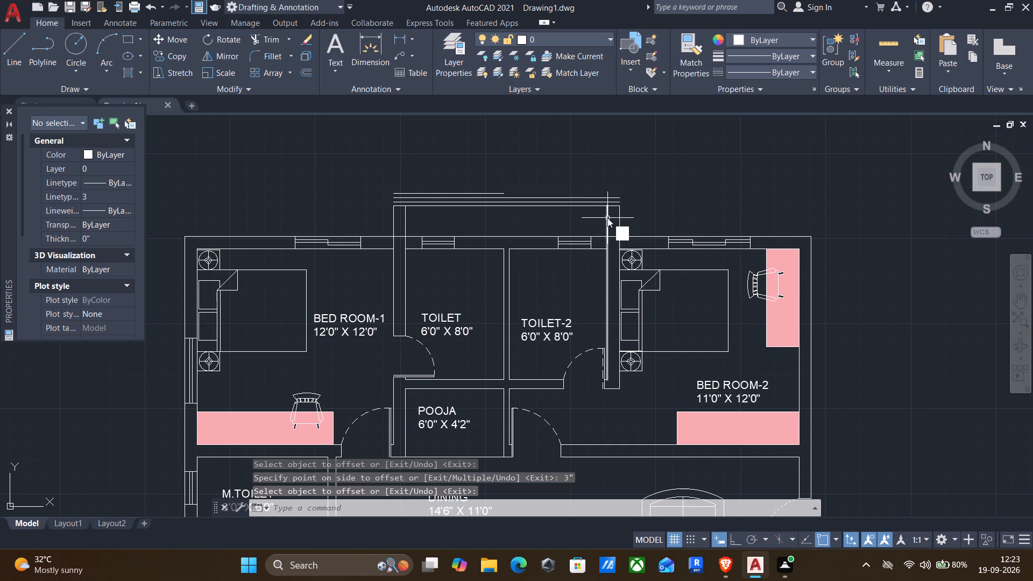
key("Return")
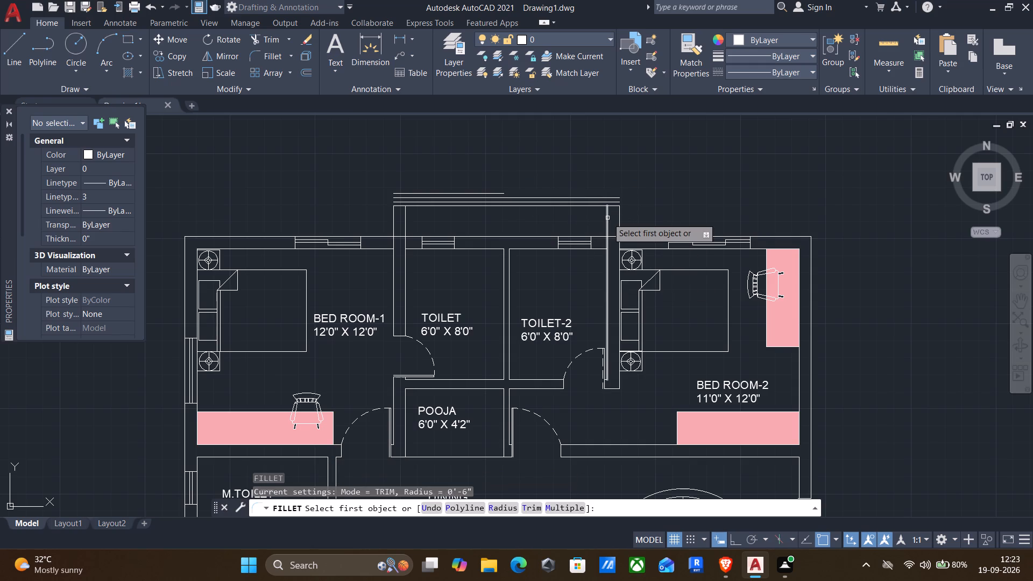
left_click(619, 226)
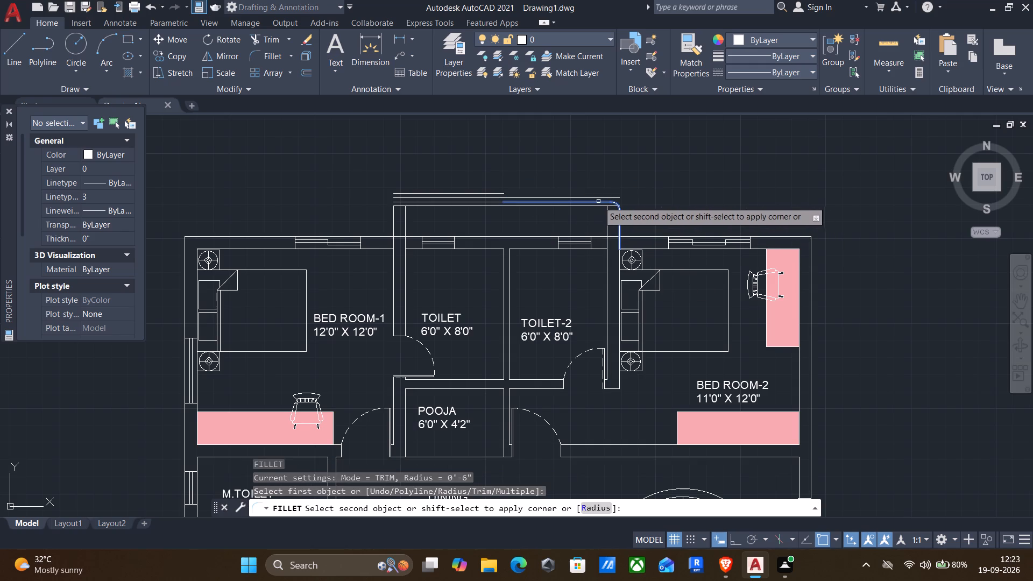
key("r")
key("Return")
key("0")
key("Return")
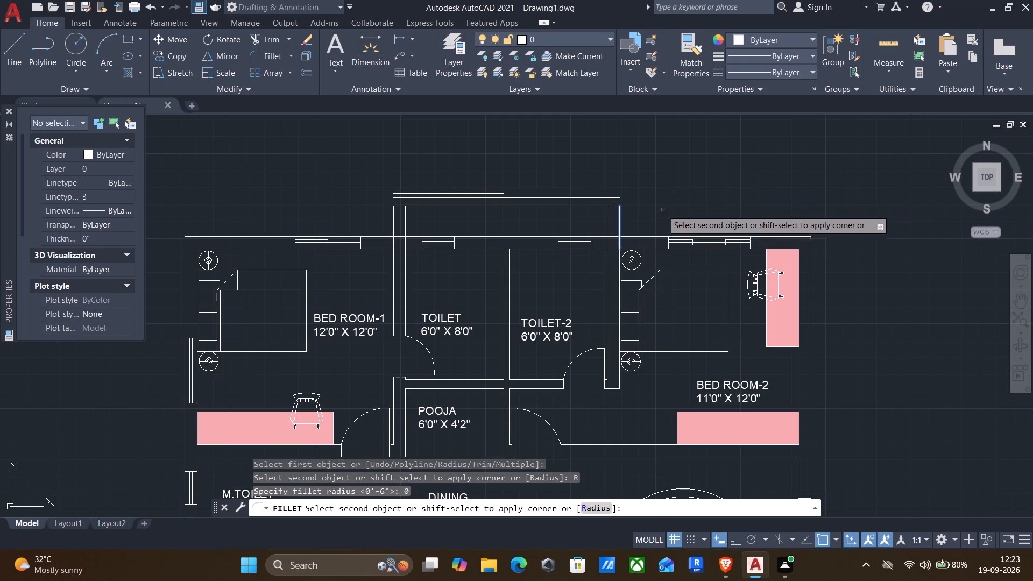
left_click(620, 228)
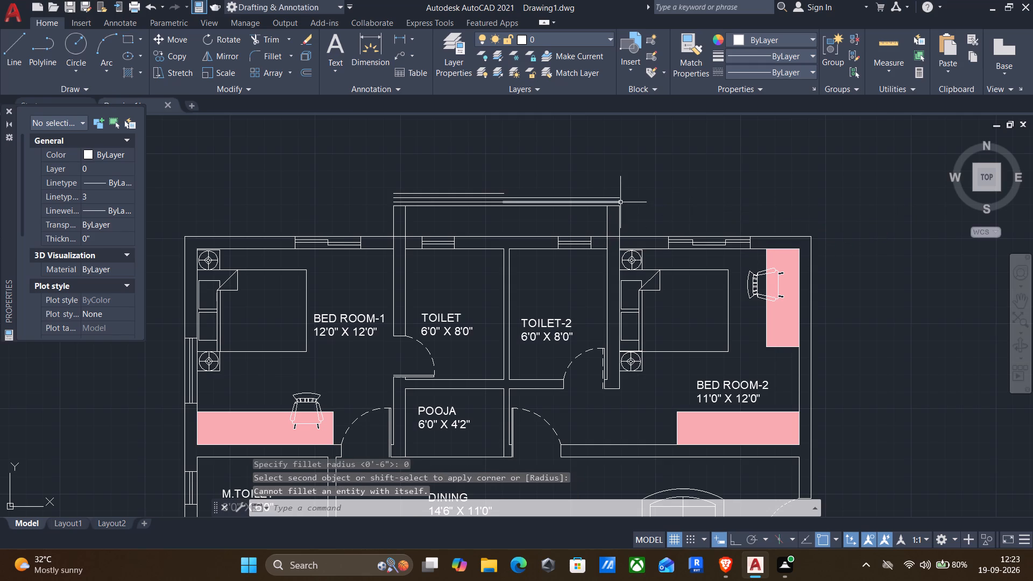
key("Return")
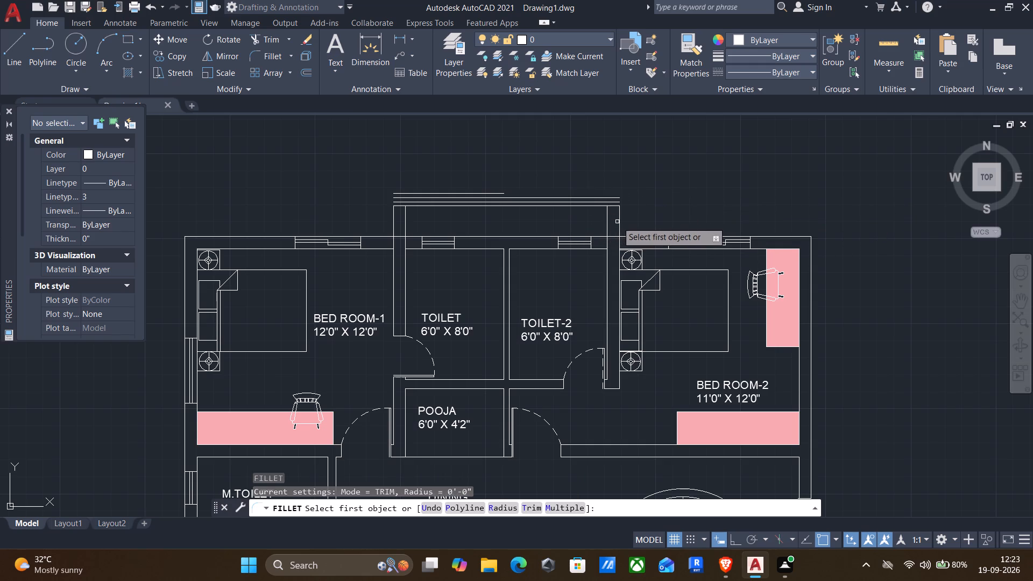
left_click(618, 222)
left_click(617, 197)
key("Return")
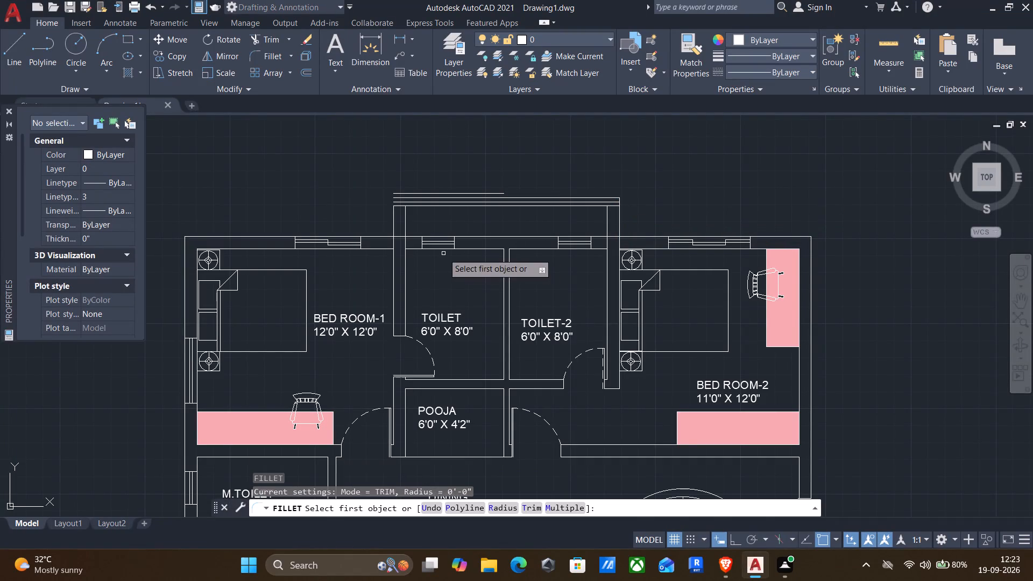
left_click(392, 223)
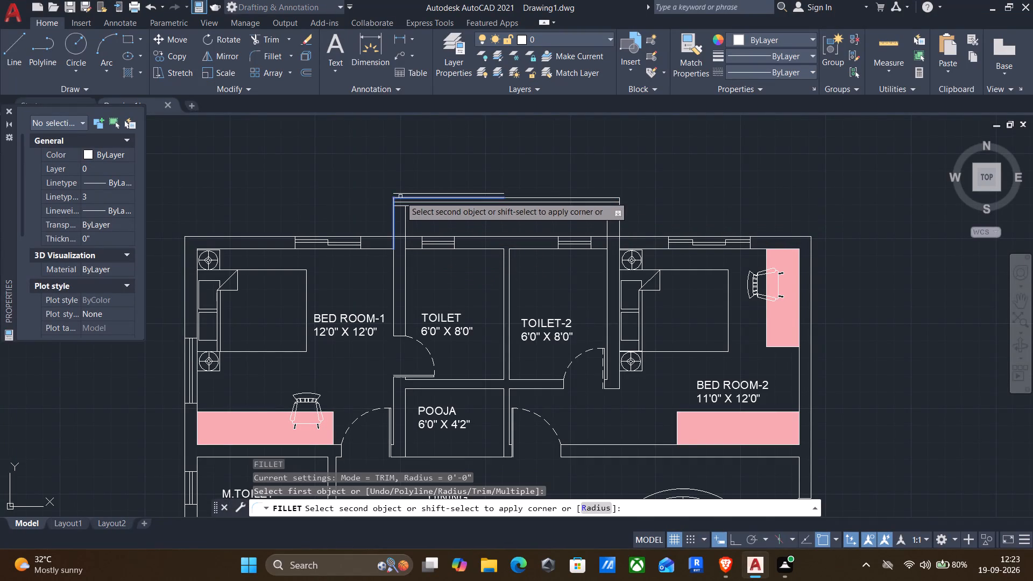
left_click(400, 196)
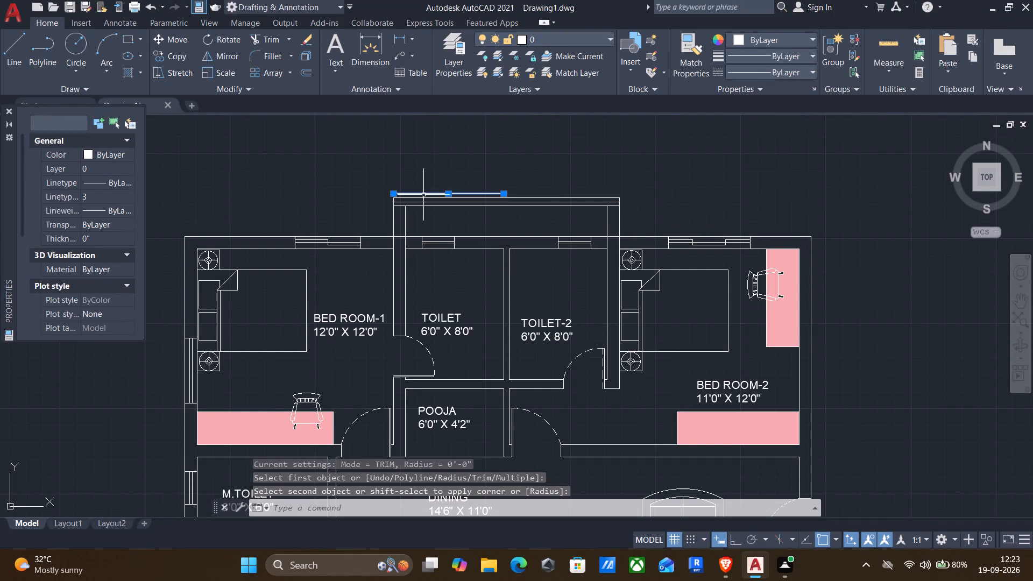
Delete the spare 9" offset line above TOILET.
left_click(423, 195)
key("Delete")
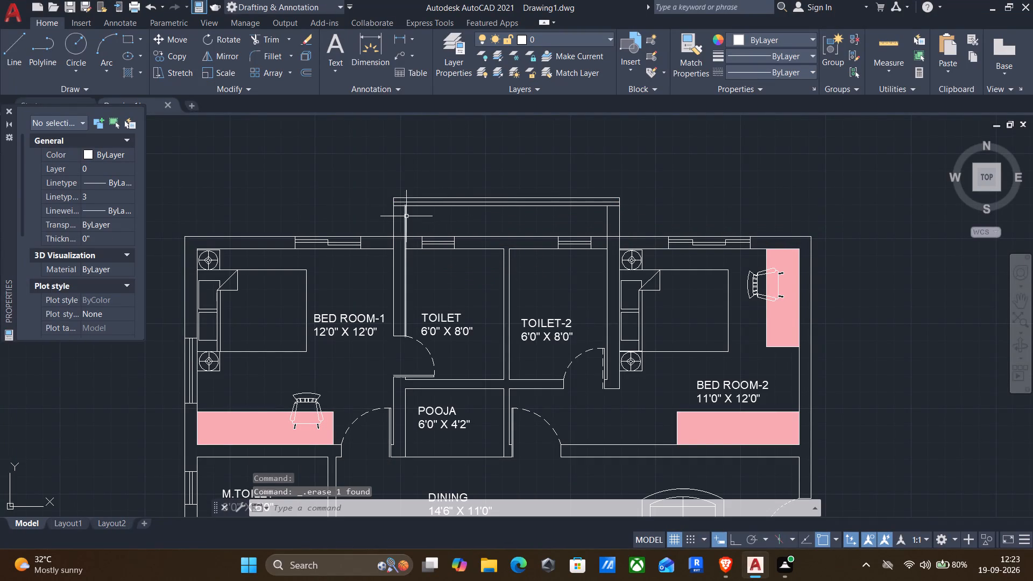
Turn on Ortho mode while starting a line at the outline's northwest corner, and abandon that line.
scroll(405, 209, "up", 1)
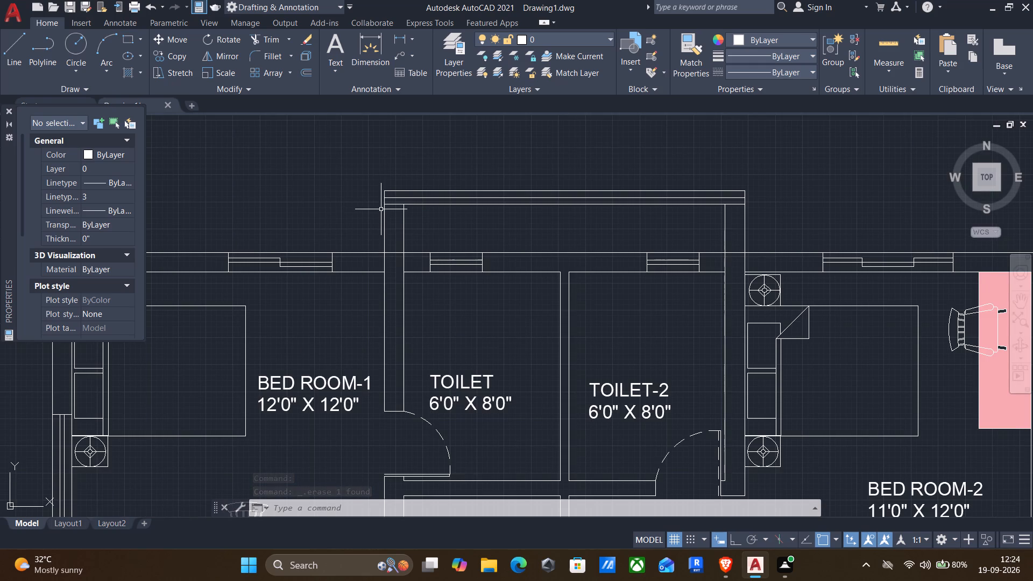
key("l")
key("Return")
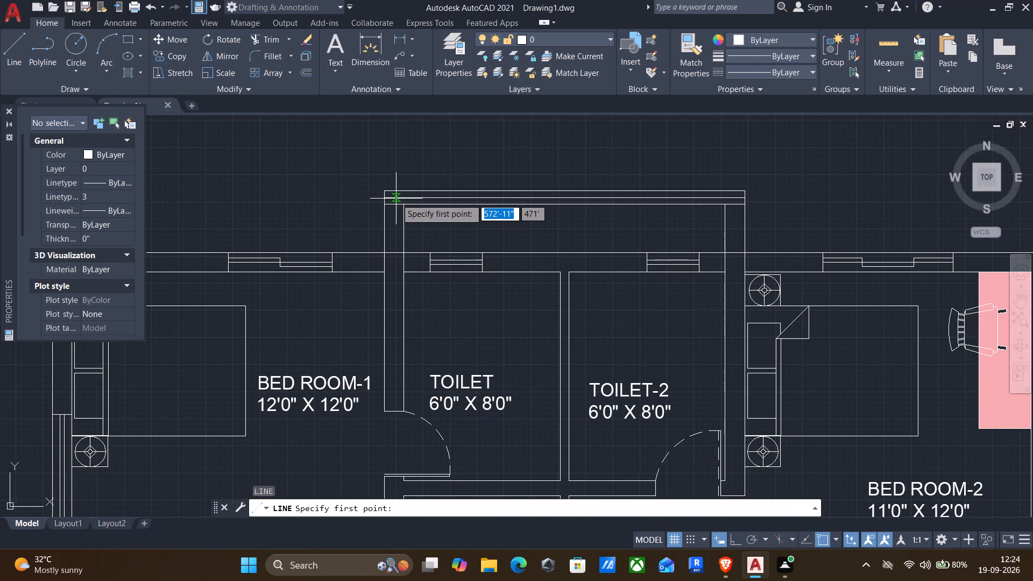
left_click(396, 199)
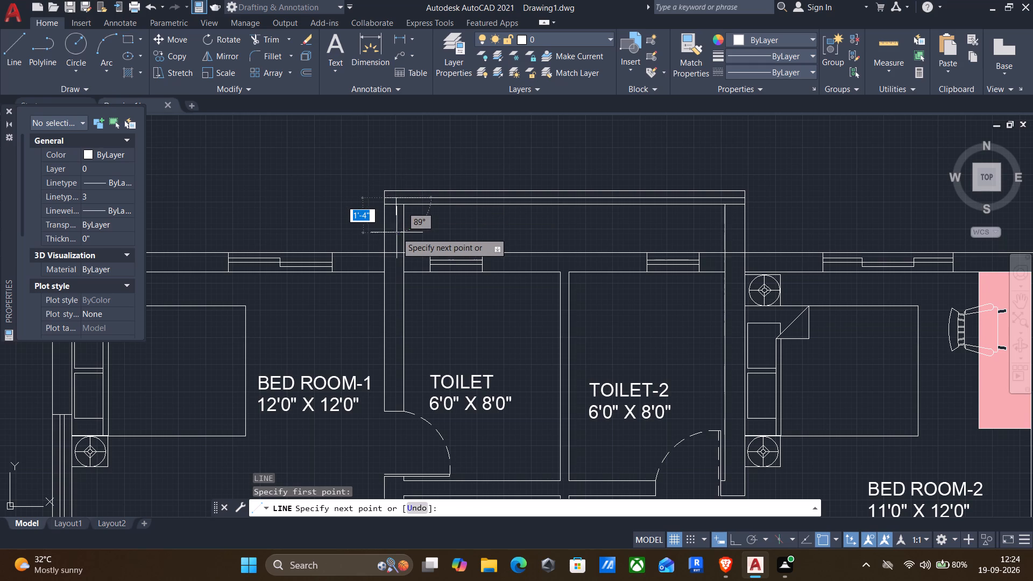
key("F8")
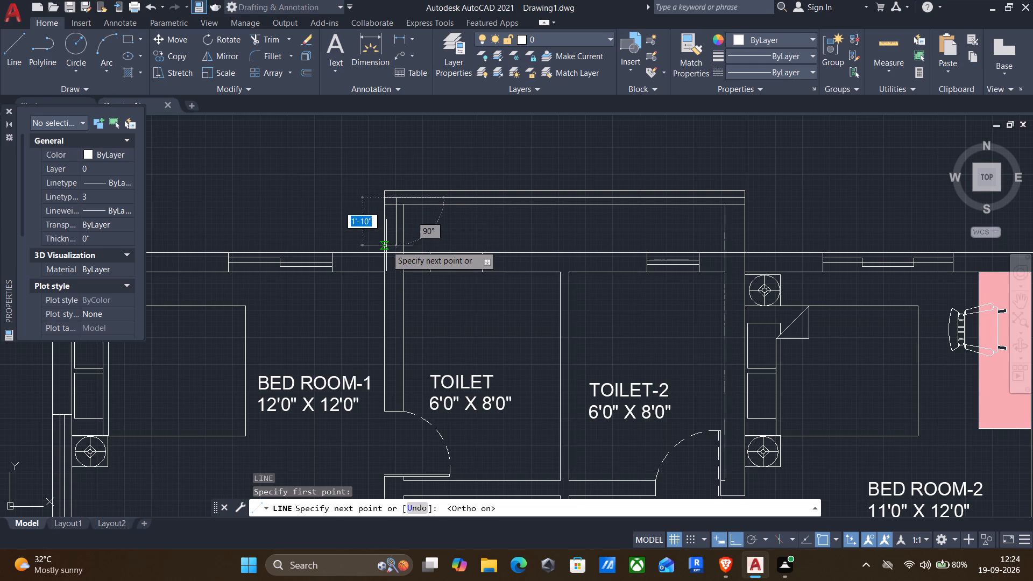
key("Escape")
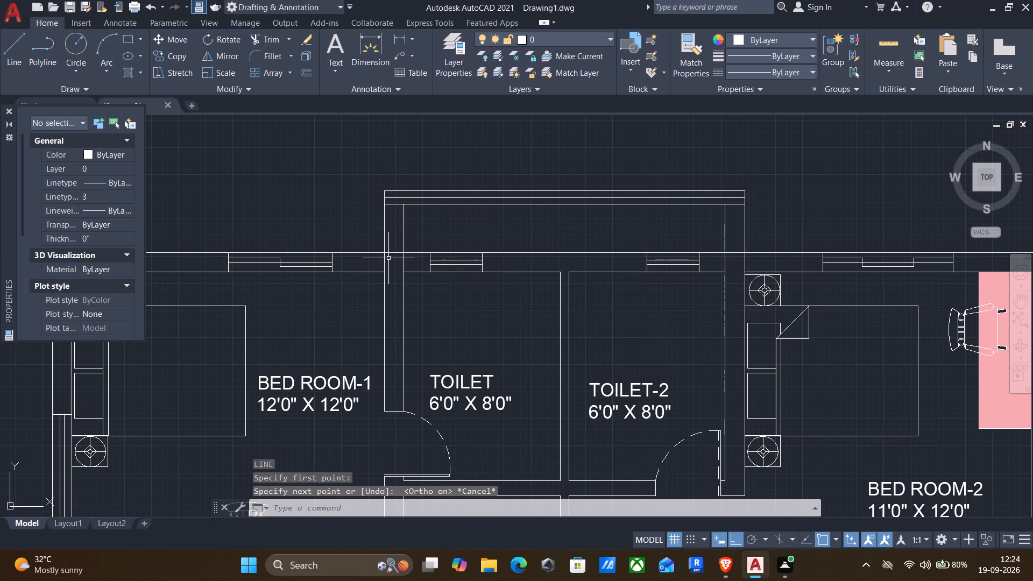
Draw a cross line between the projection's west side lines, and a line from its midpoint north to the 3" offset line.
key("l")
key("Return")
left_click(383, 239)
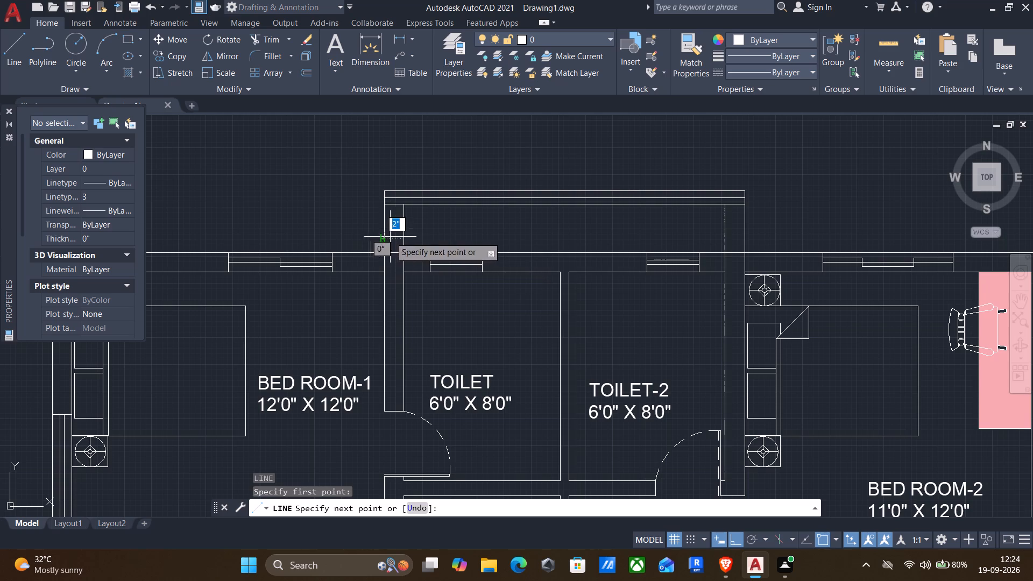
left_click(405, 236)
key("Return")
key("l")
key("Return")
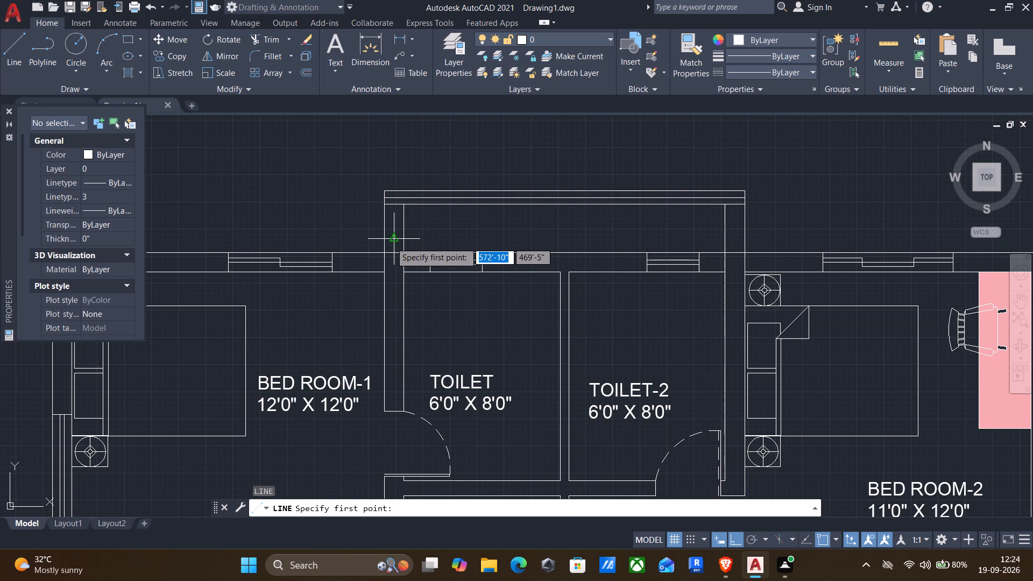
left_click(394, 239)
left_click(392, 196)
key("Return")
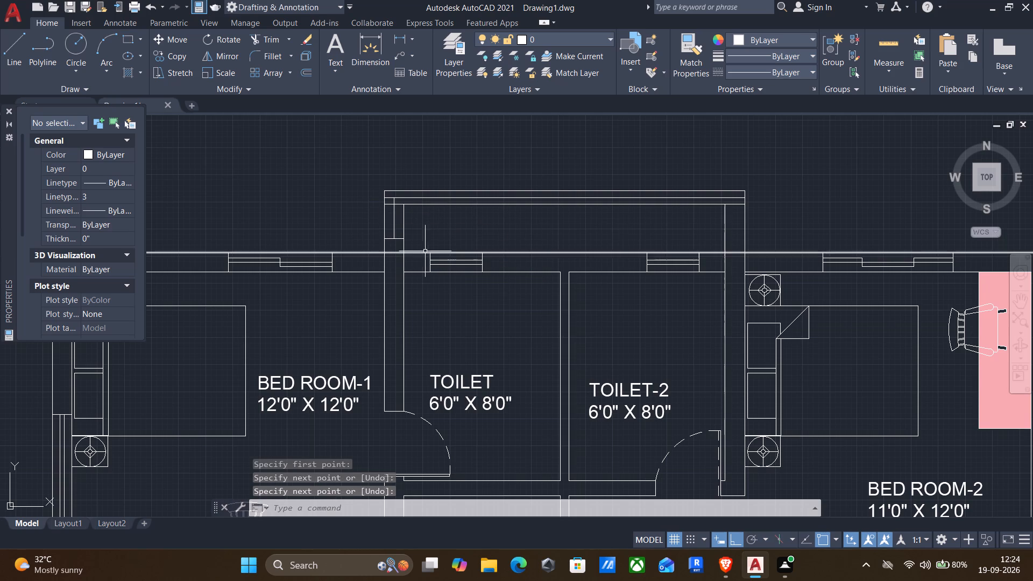
Draw a 9" cross line between the projection's east side lines, and a line from its midpoint north to the 3" offset line.
key("l")
key("Return")
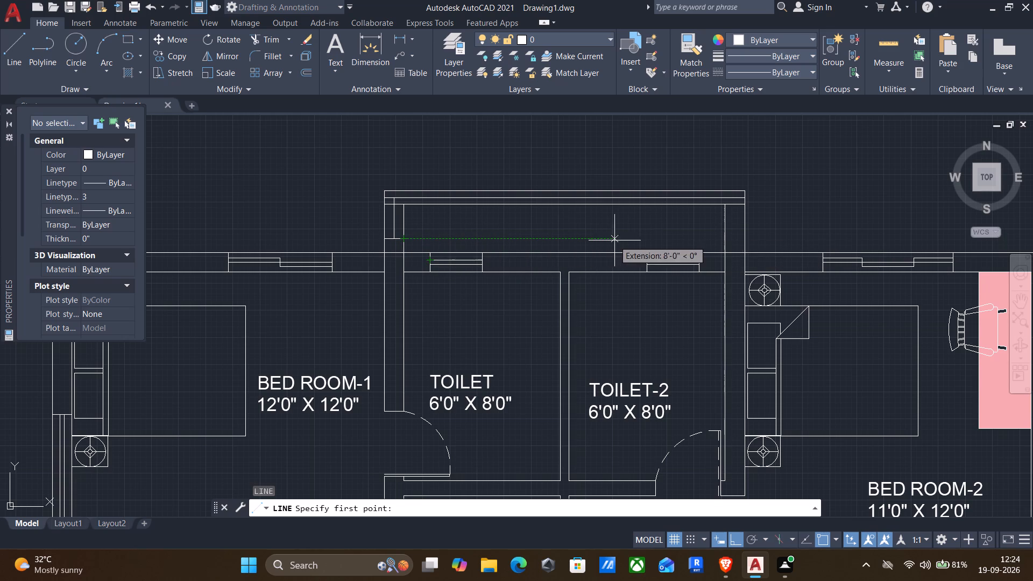
left_click(723, 241)
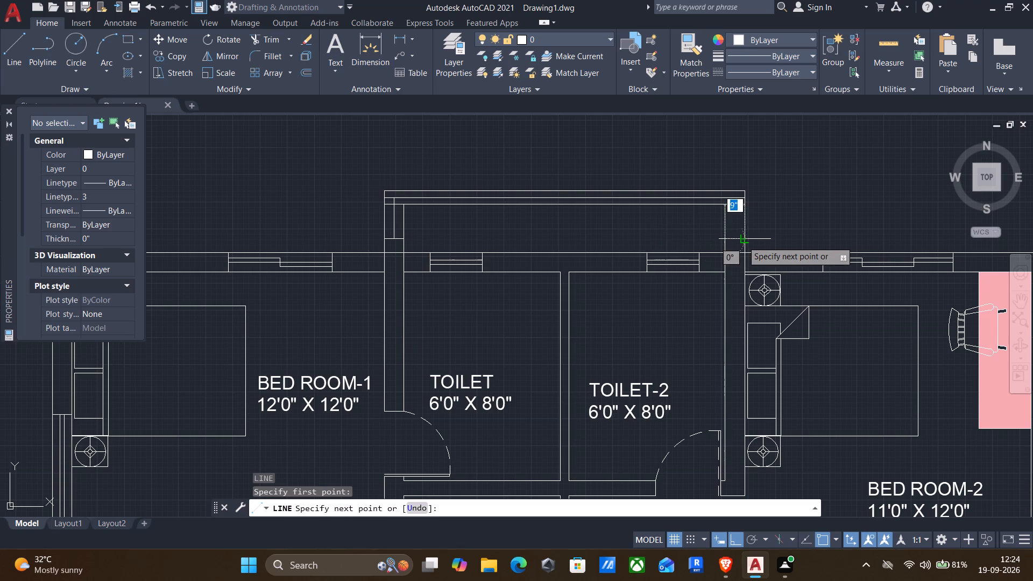
left_click(742, 241)
key("Return")
key("Return")
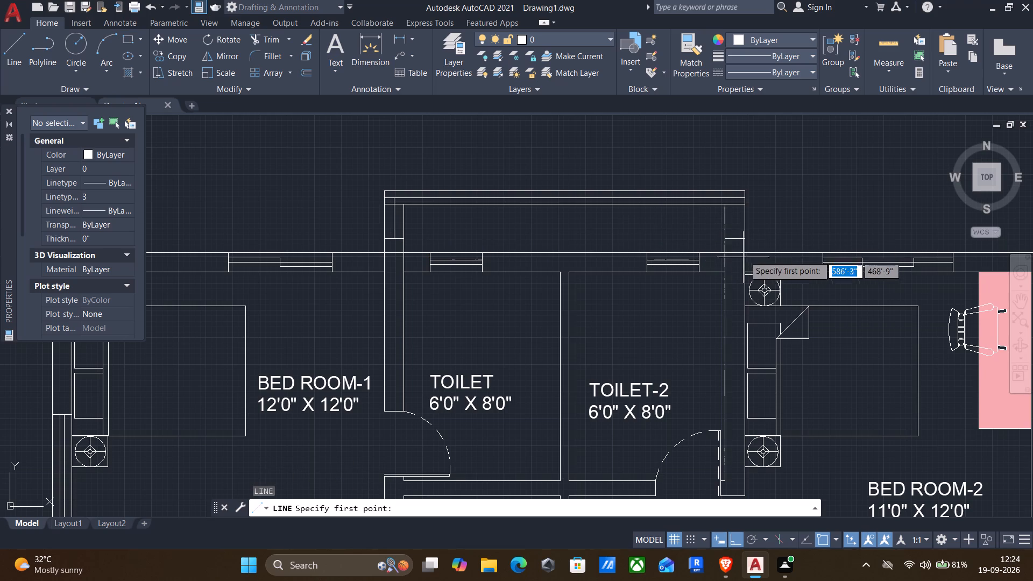
left_click(736, 236)
left_click(731, 195)
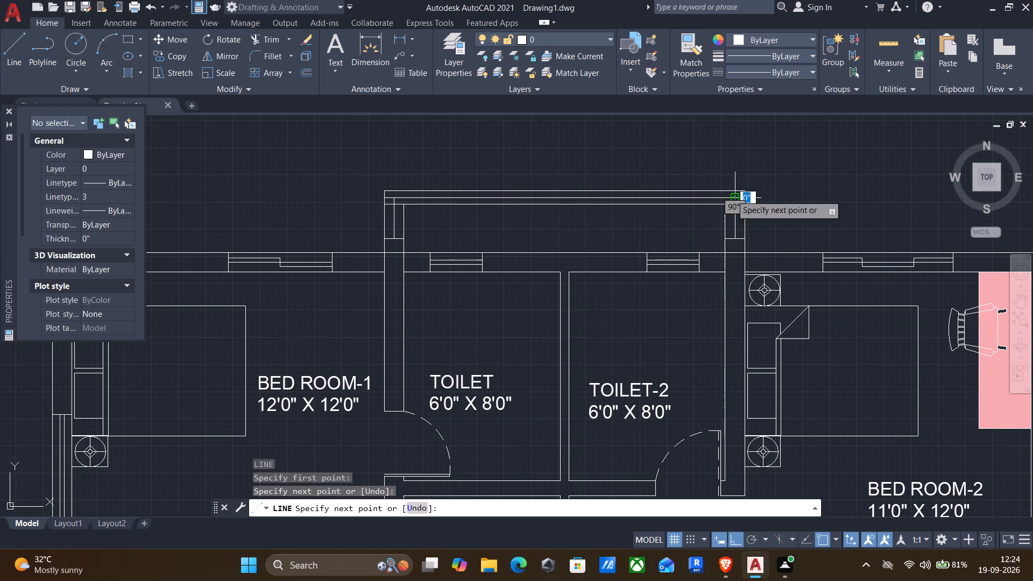
key("Return")
Trim the overrunning ends of the 3" and 6" offset lines at the projection's northeast and northwest corners.
type("TR")
key("Return")
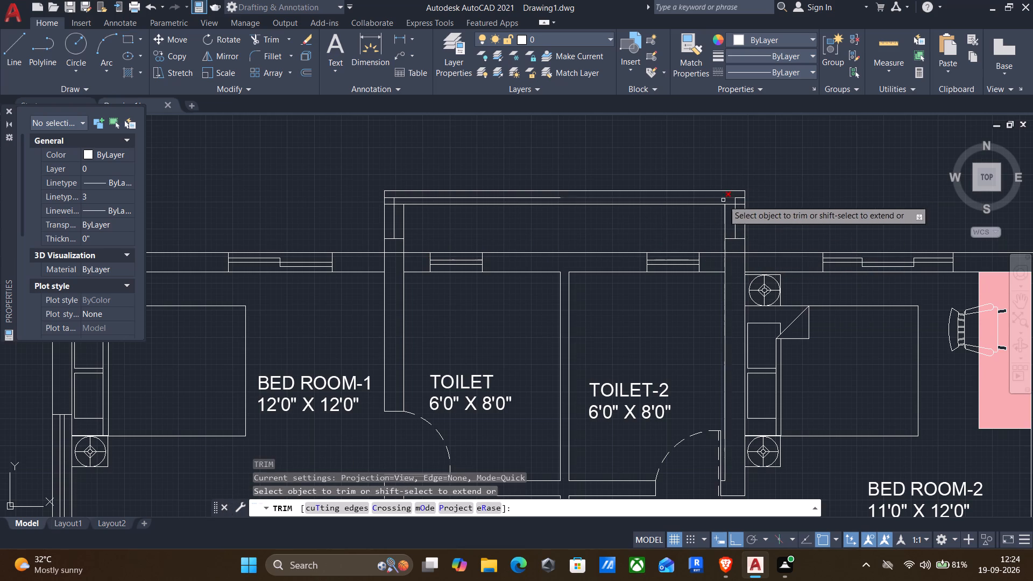
scroll(735, 207, "up", 2)
left_click_drag(743, 209, 739, 180)
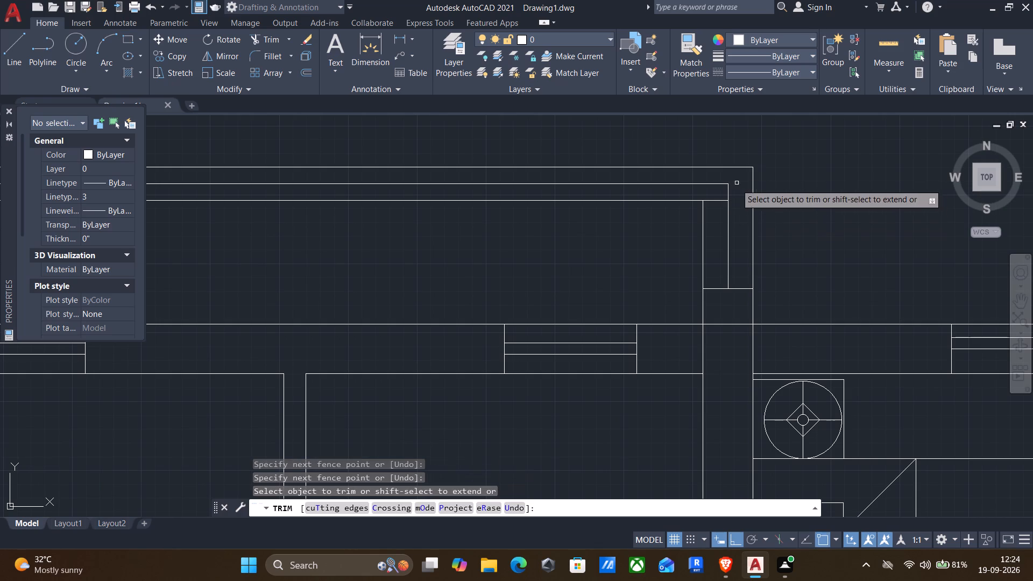
left_click(718, 201)
scroll(505, 228, "down", 2)
scroll(234, 231, "up", 3)
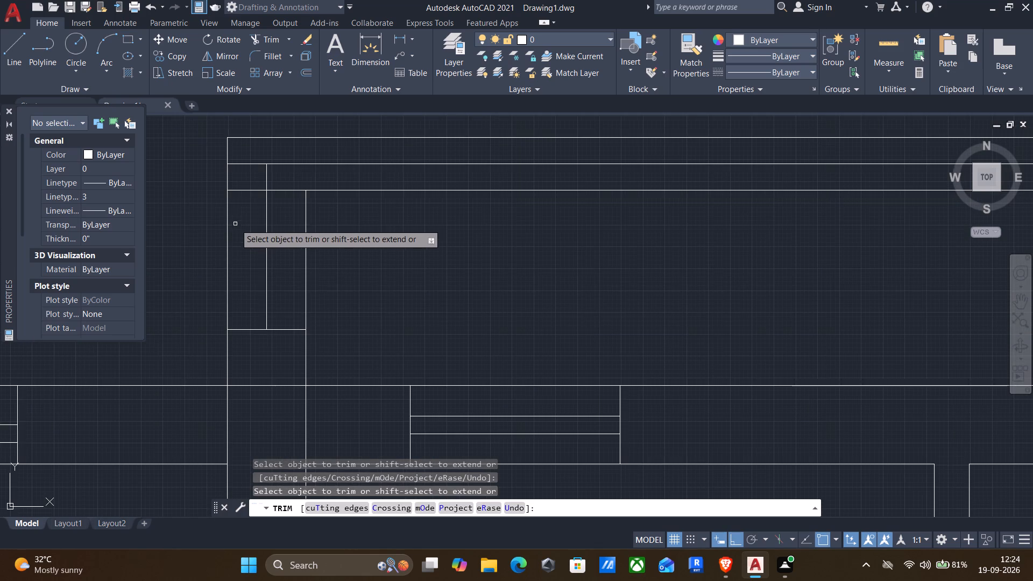
left_click_drag(240, 212, 243, 182)
left_click_drag(275, 200, 281, 183)
left_click_drag(256, 182, 254, 158)
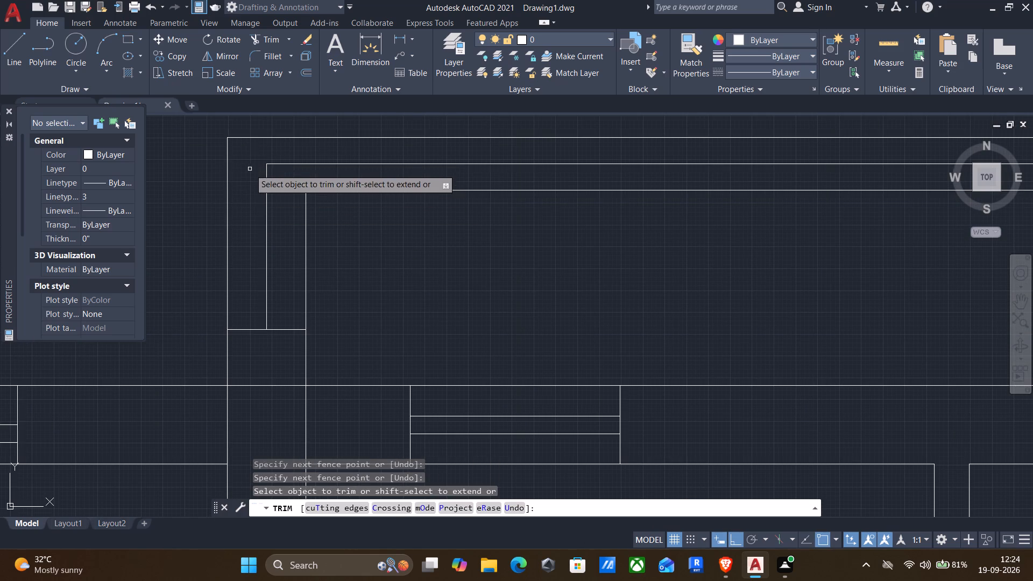
scroll(253, 190, "down", 2)
key("Escape")
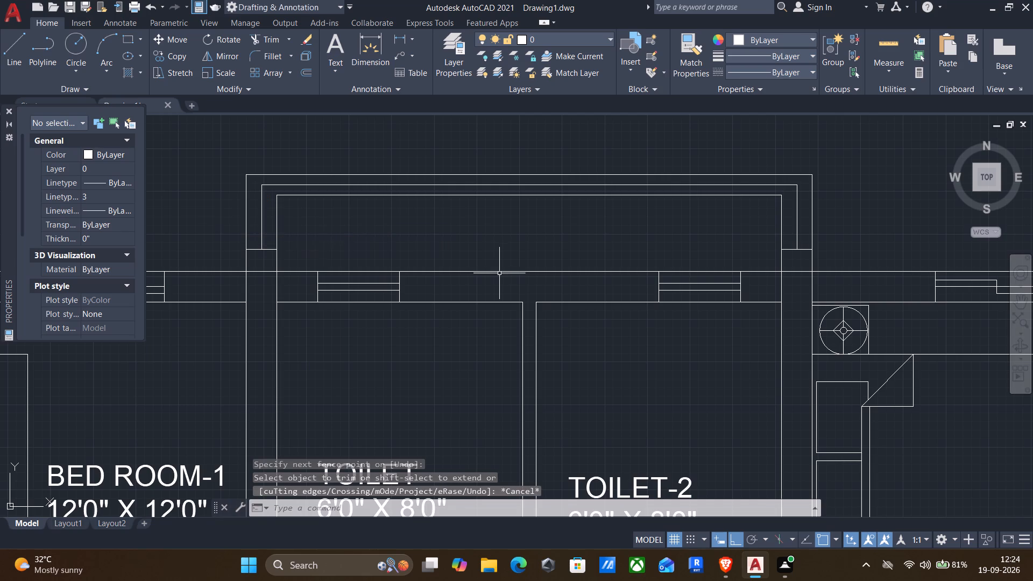
Draw a rectangle about 4'-11" long on the north side of the toilets' outer wall, between the two toilet windows.
scroll(491, 274, "down", 1)
middle_click_drag(475, 261, 512, 229)
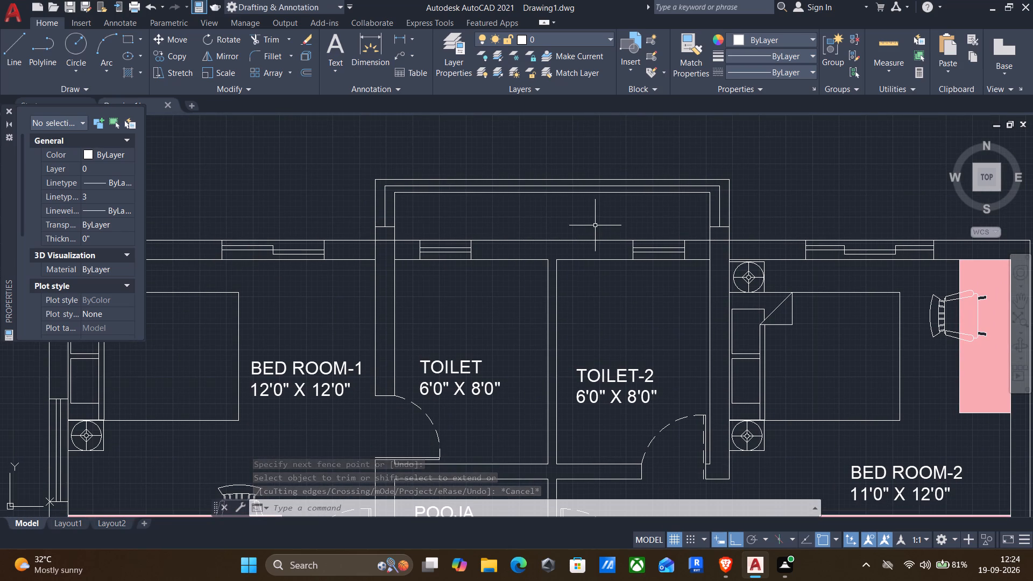
type("REC")
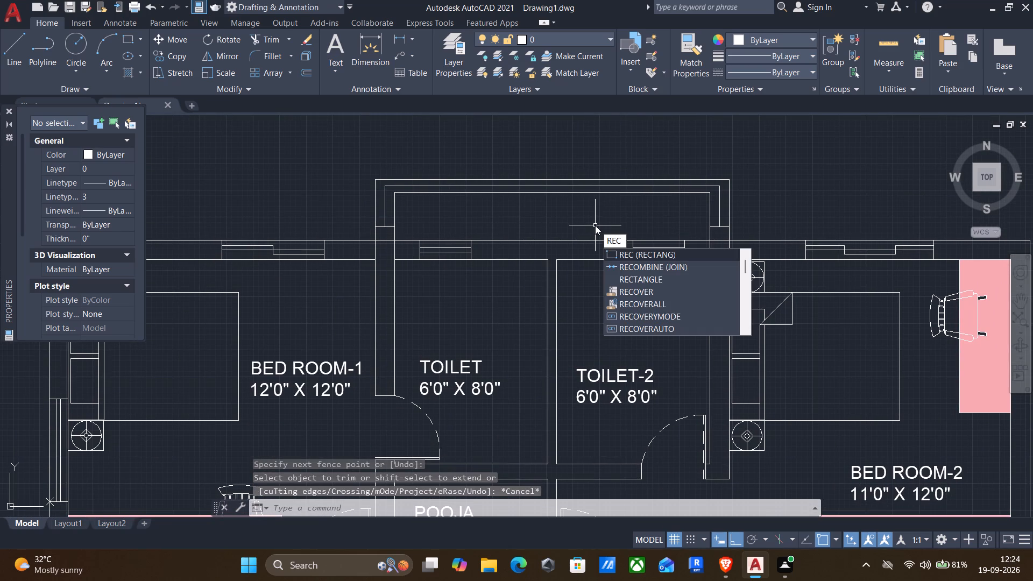
key("Return")
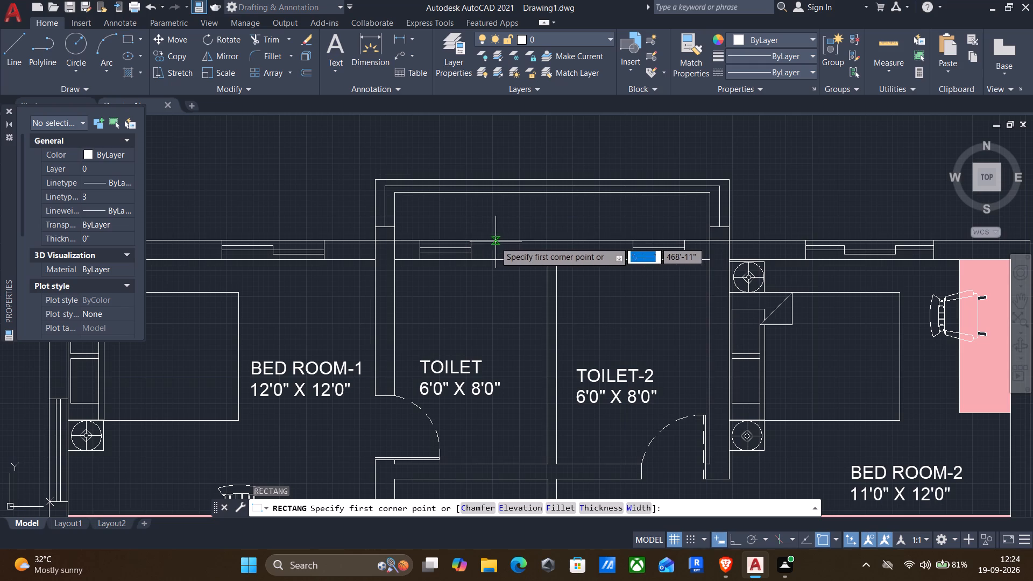
left_click(487, 241)
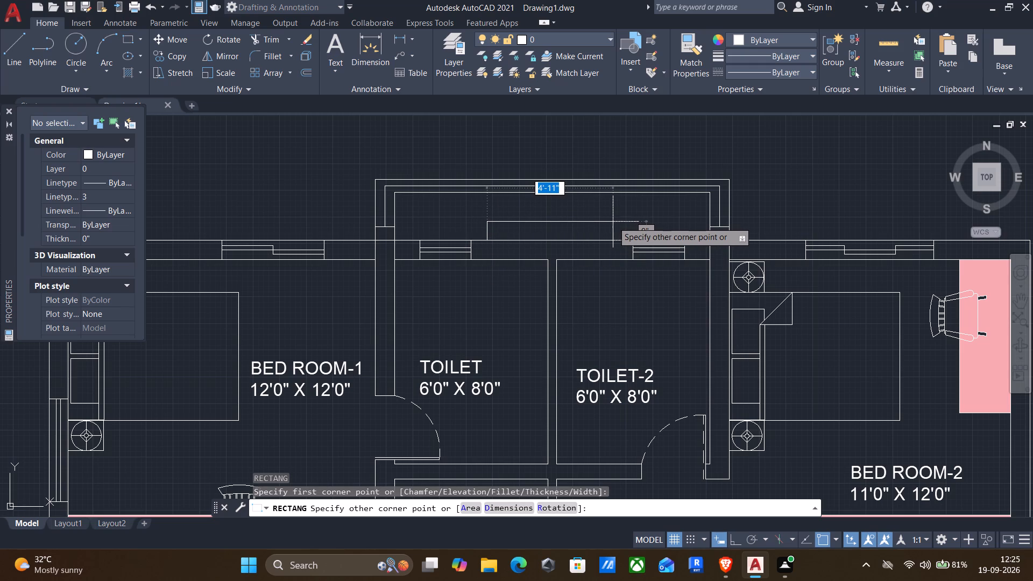
left_click(611, 222)
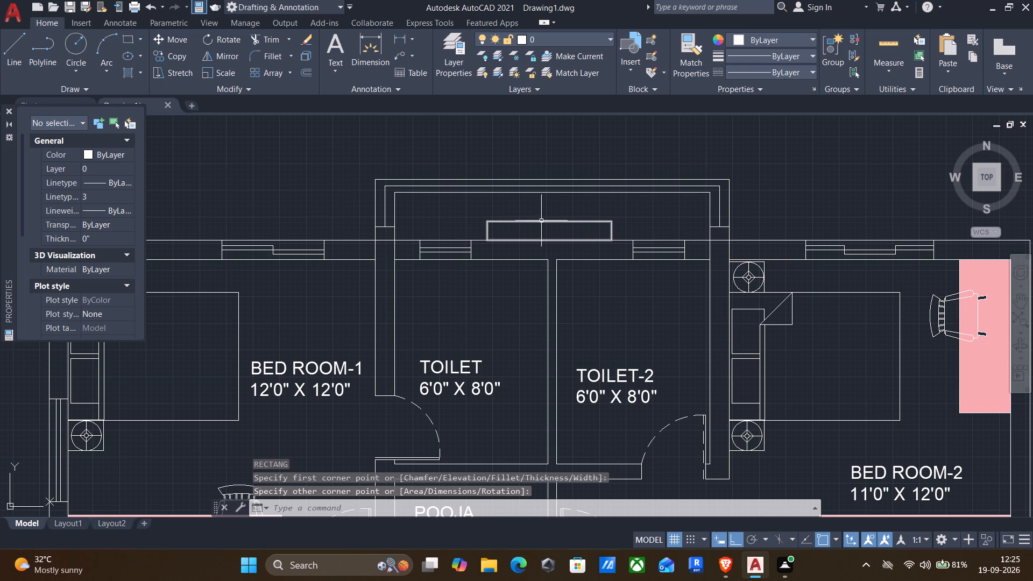
Draw a small rectangle about 2'-1" by 10" inside the projection's west end, above the TOILET window.
key("Return")
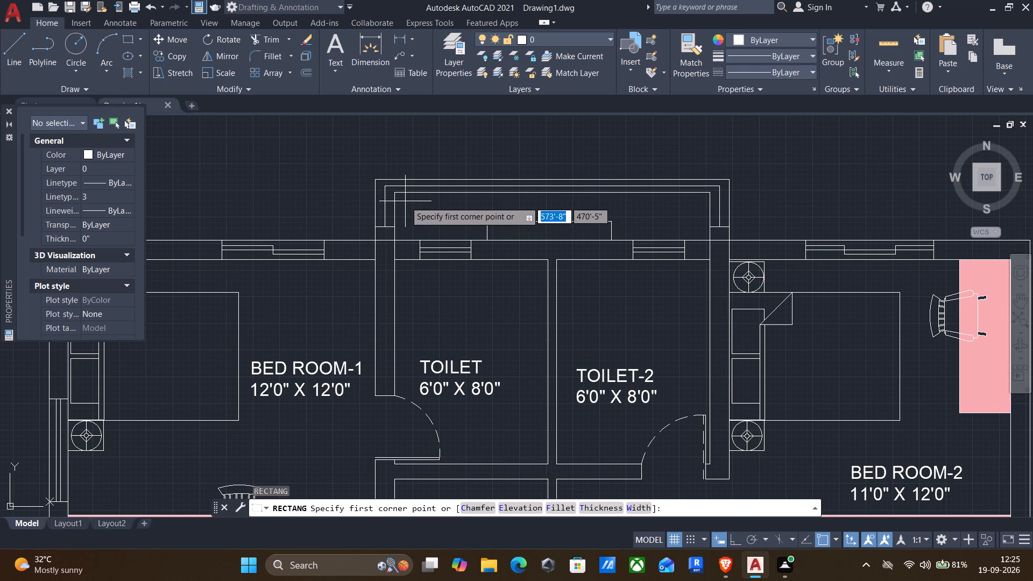
left_click(404, 201)
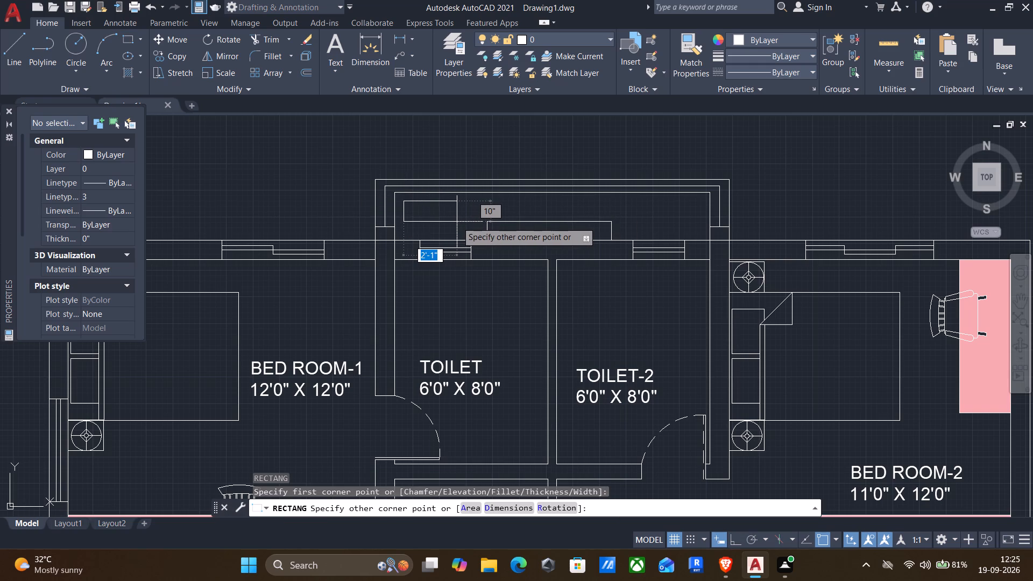
left_click(457, 222)
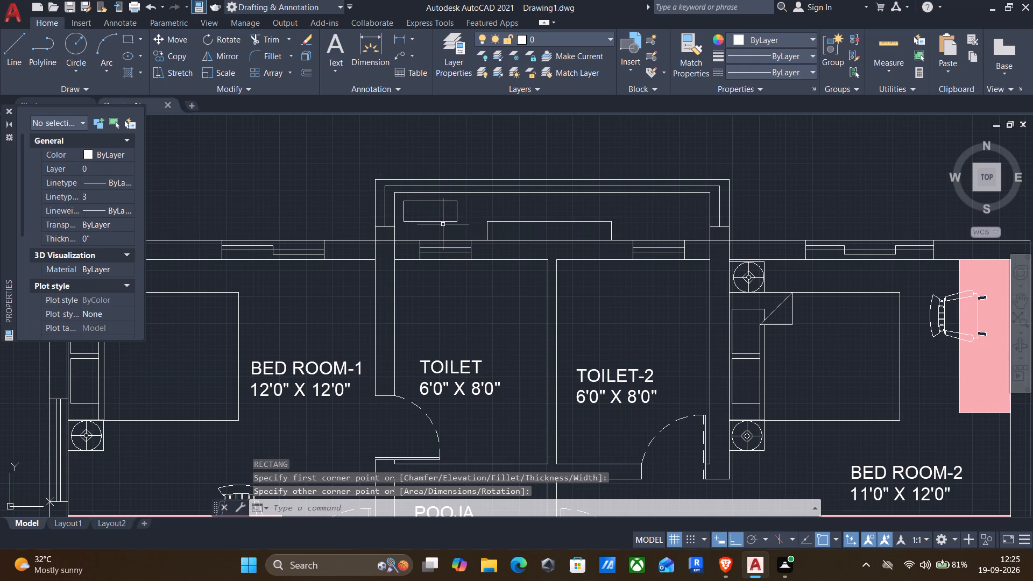
Copy the small rectangle to the projection's east end and twice against the inner north line near the middle.
left_click(442, 223)
key("c")
type("IO")
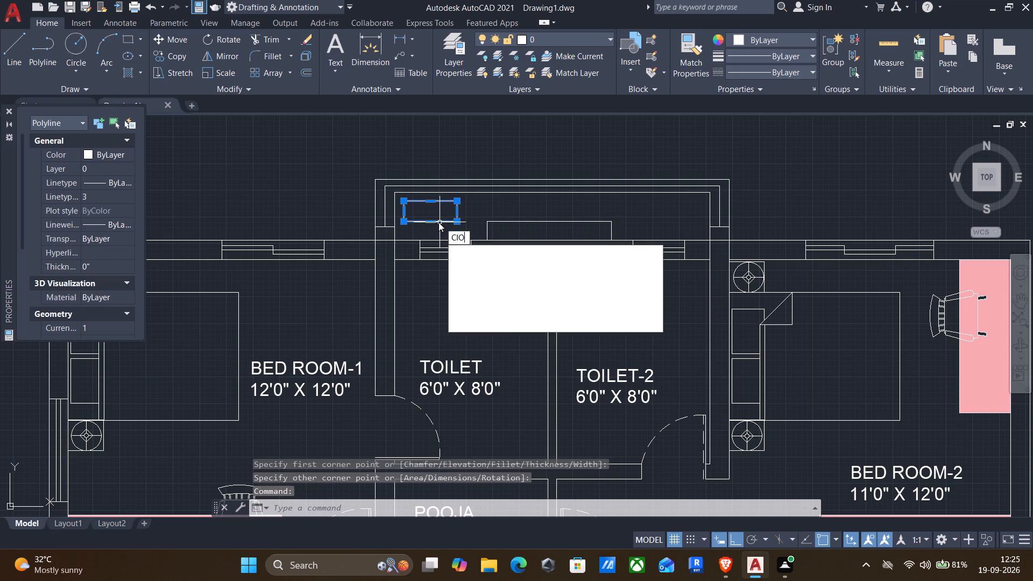
key("Return")
key("c")
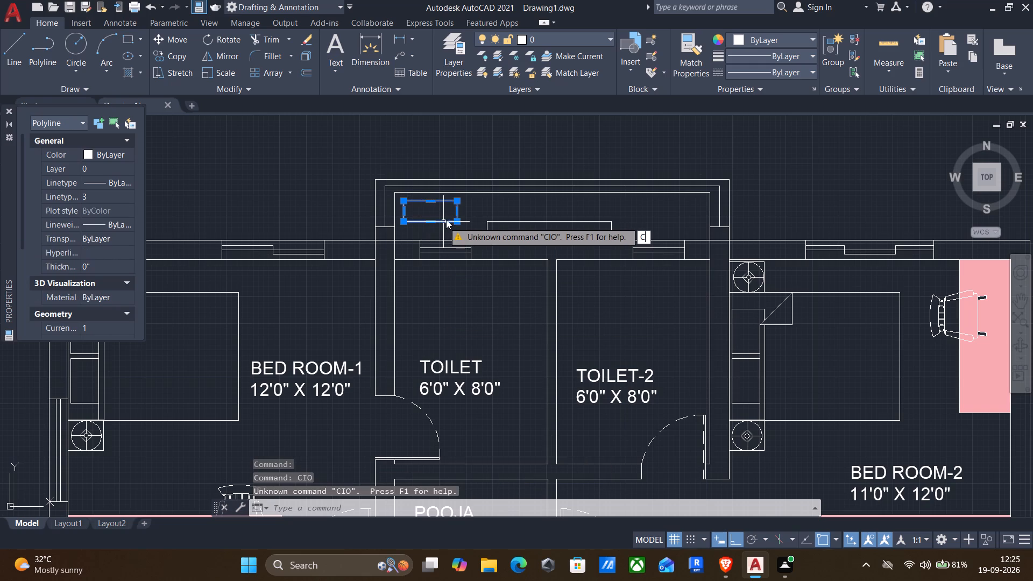
key("o")
key("Return")
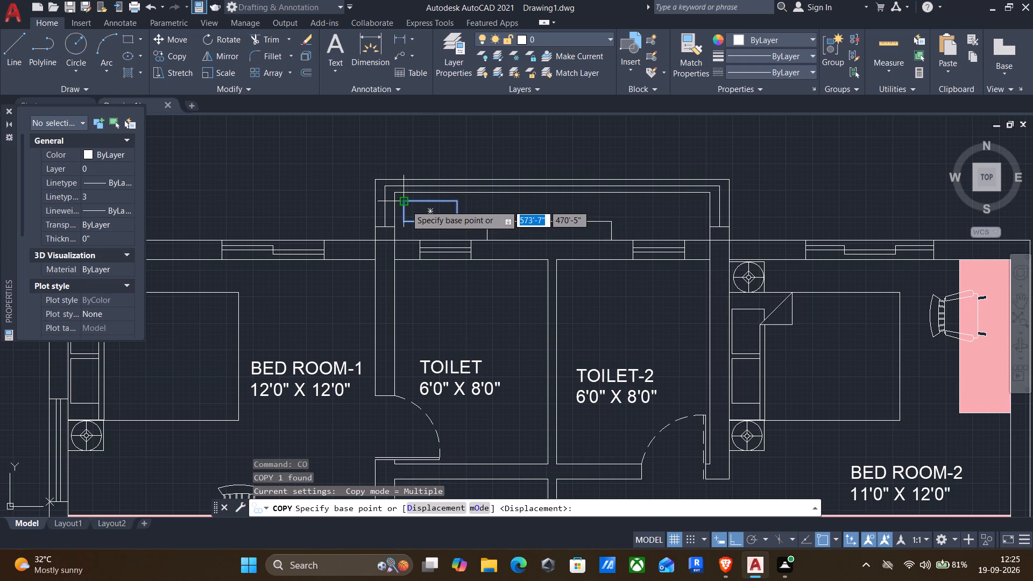
left_click(406, 205)
left_click(486, 199)
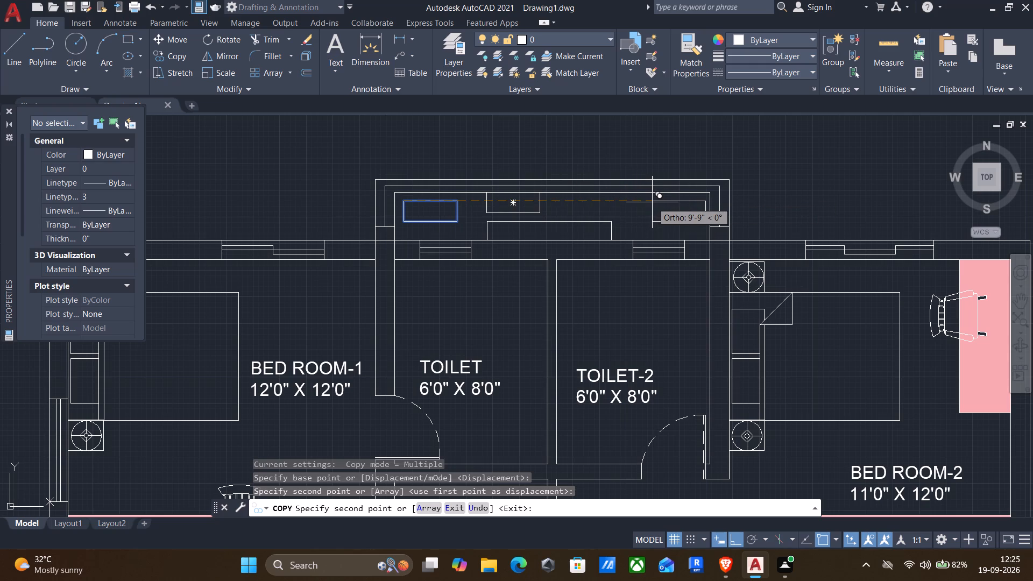
left_click(652, 202)
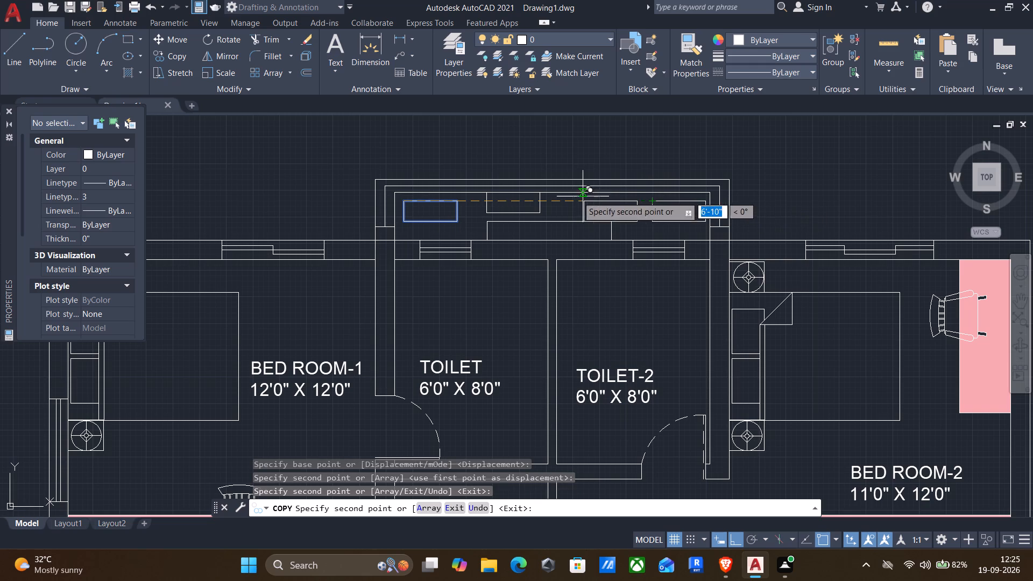
left_click(527, 195)
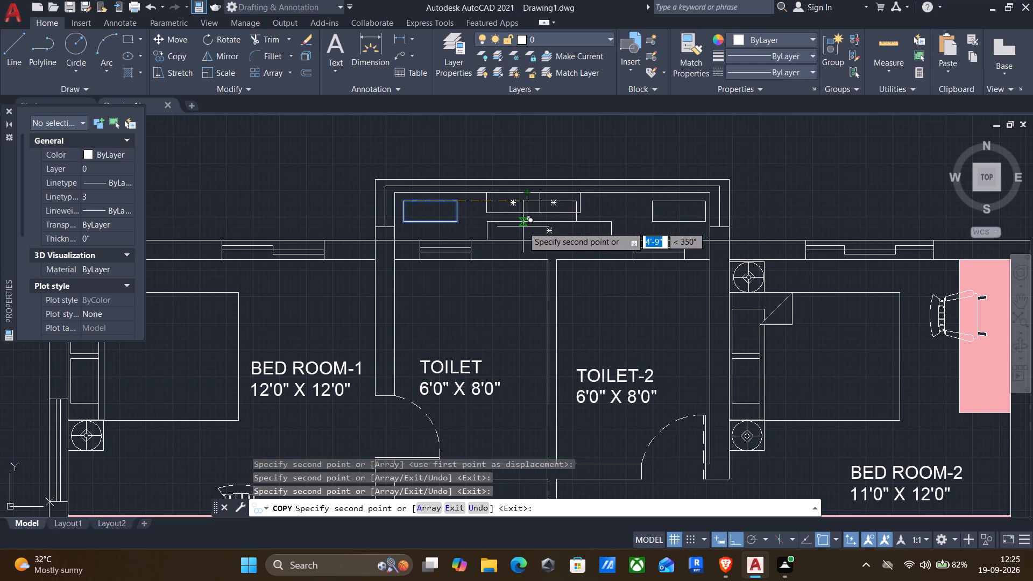
key("Escape")
Delete the western one of the two overlapping small rectangles in the middle of the projection.
left_click(493, 213)
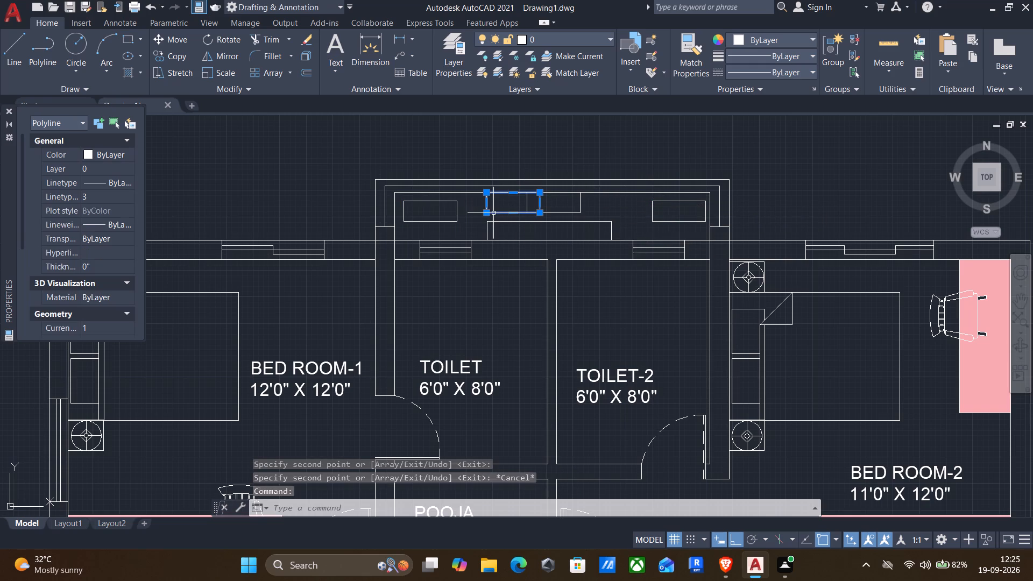
key("Delete")
Move the remaining middle rectangle about 8" west along the inner north line, turning Ortho mode off.
left_click(537, 212)
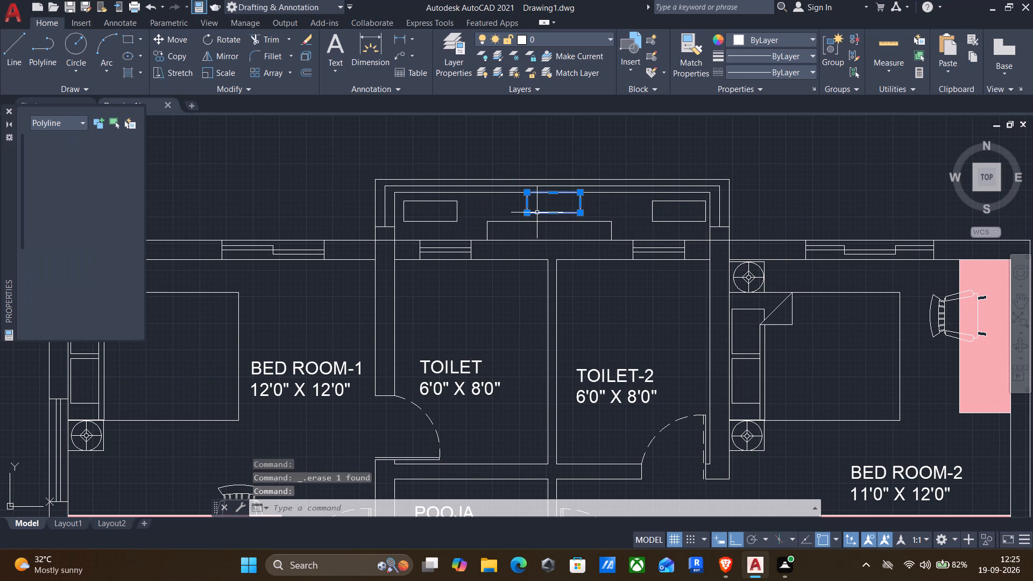
key("m")
key("Return")
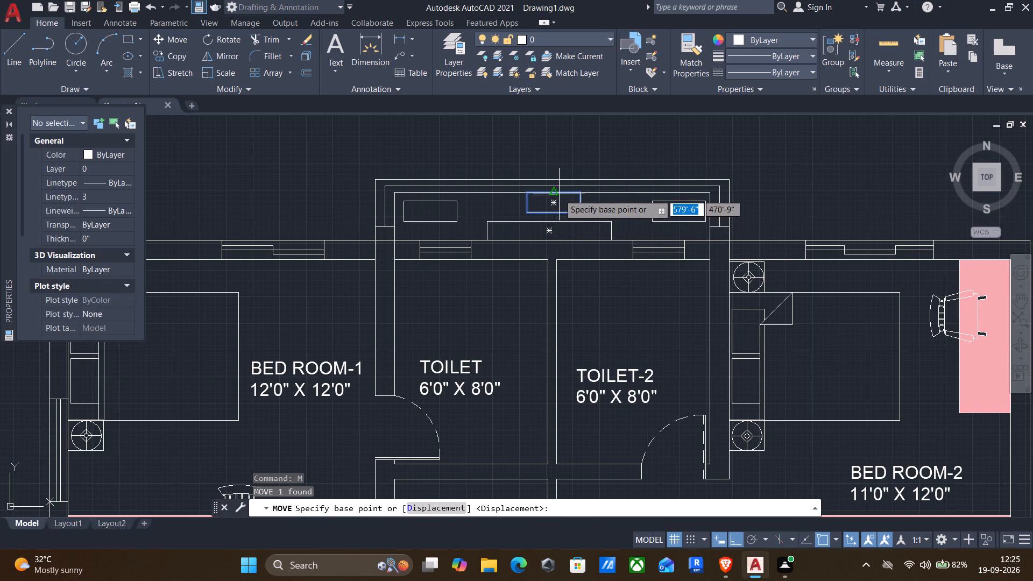
left_click(554, 193)
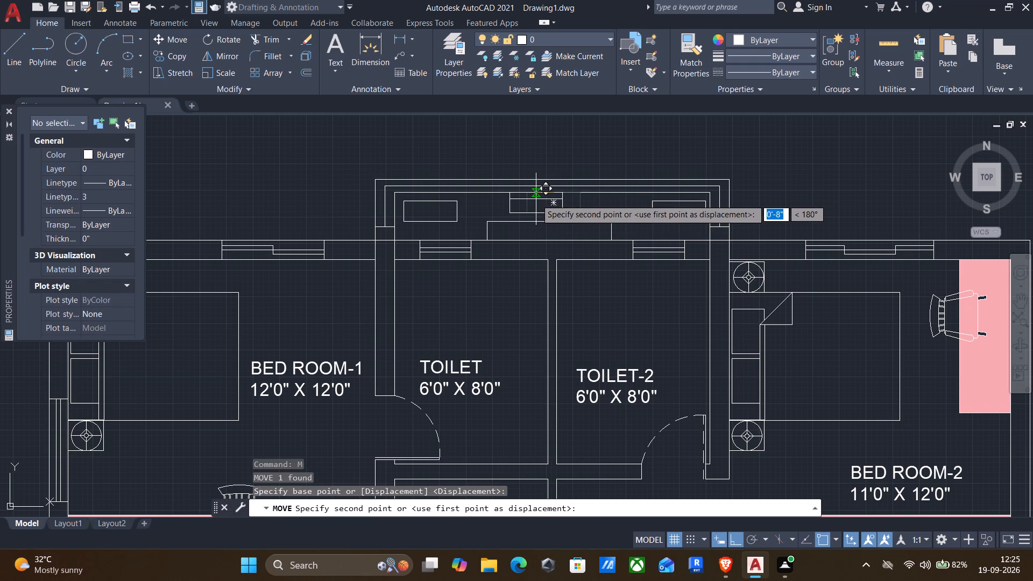
key("F8")
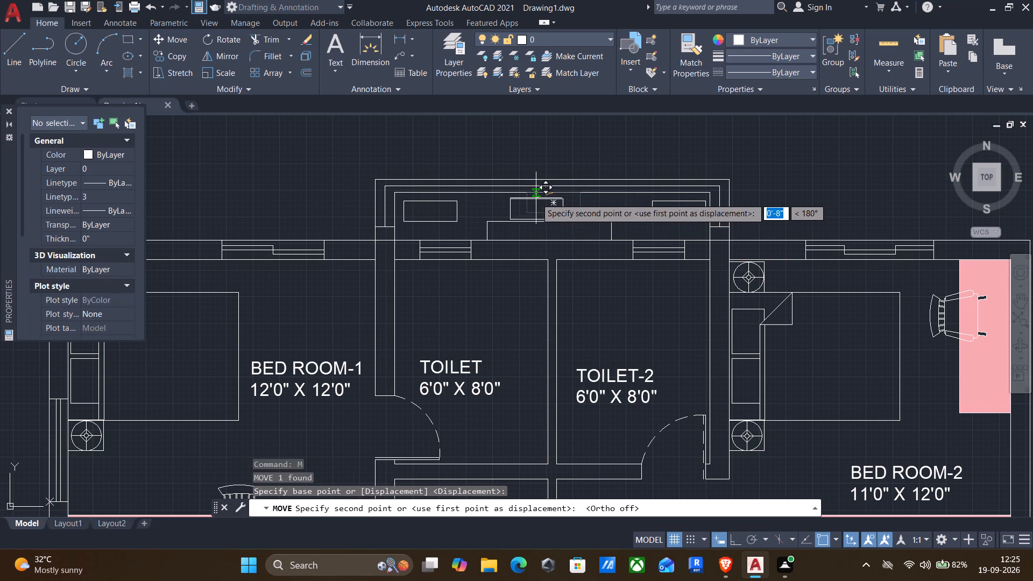
left_click(536, 199)
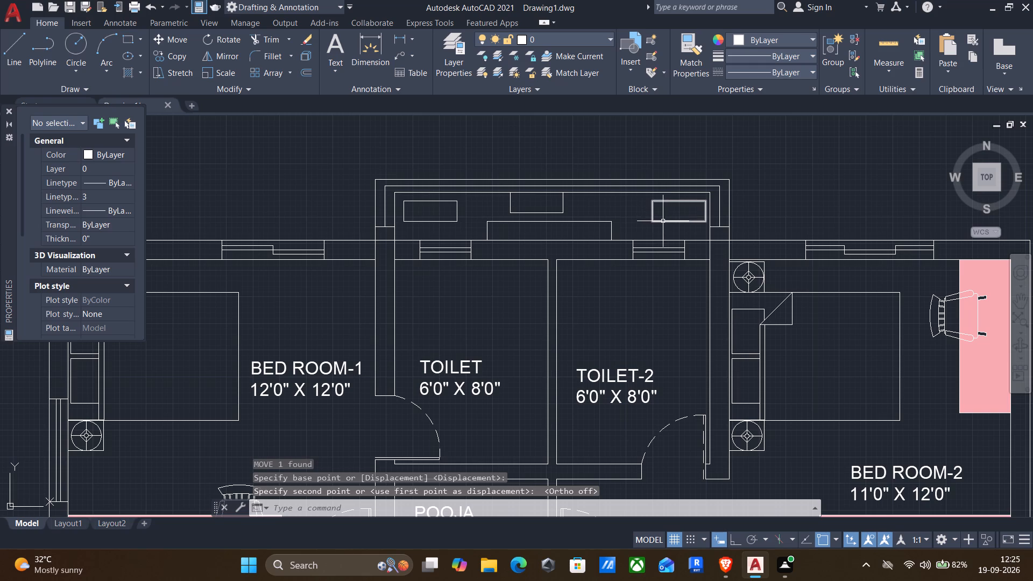
Set the current linetype to HIDDEN and draw both diagonals across the long rectangle on the toilets' north wall.
middle_click(588, 257)
scroll(515, 296, "down", 1)
middle_click_drag(513, 297, 589, 240)
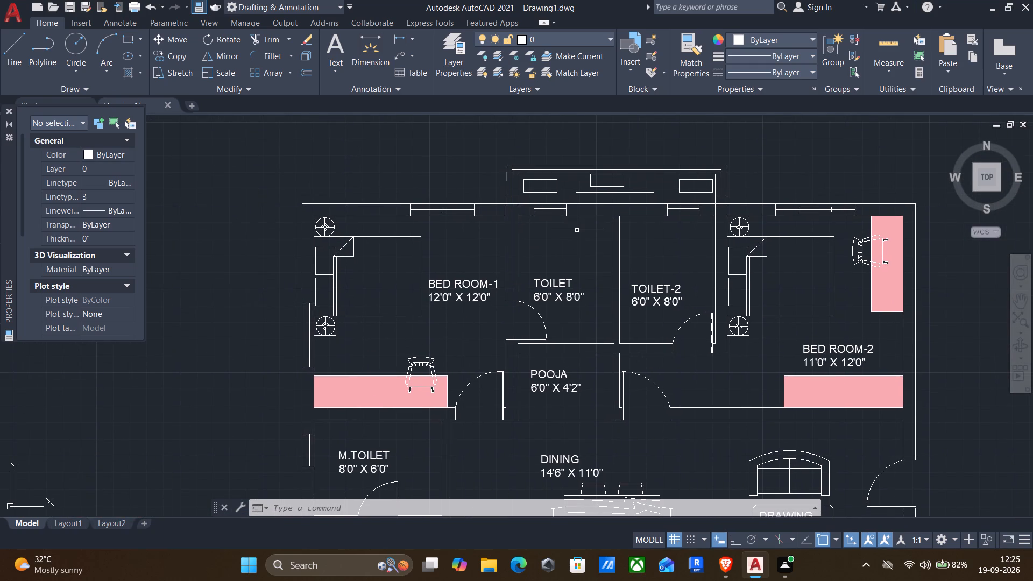
left_click(758, 72)
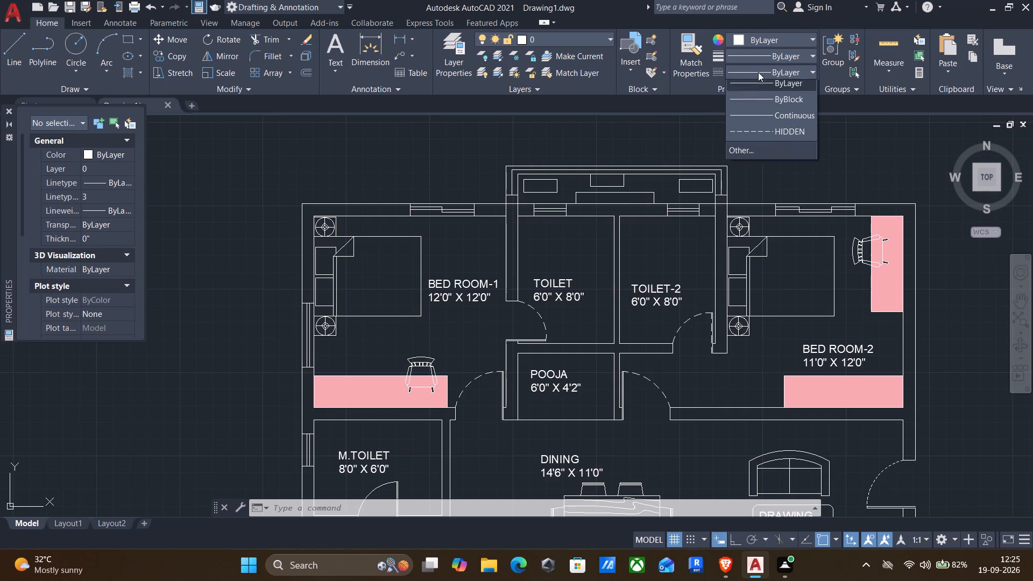
left_click(756, 134)
key("l")
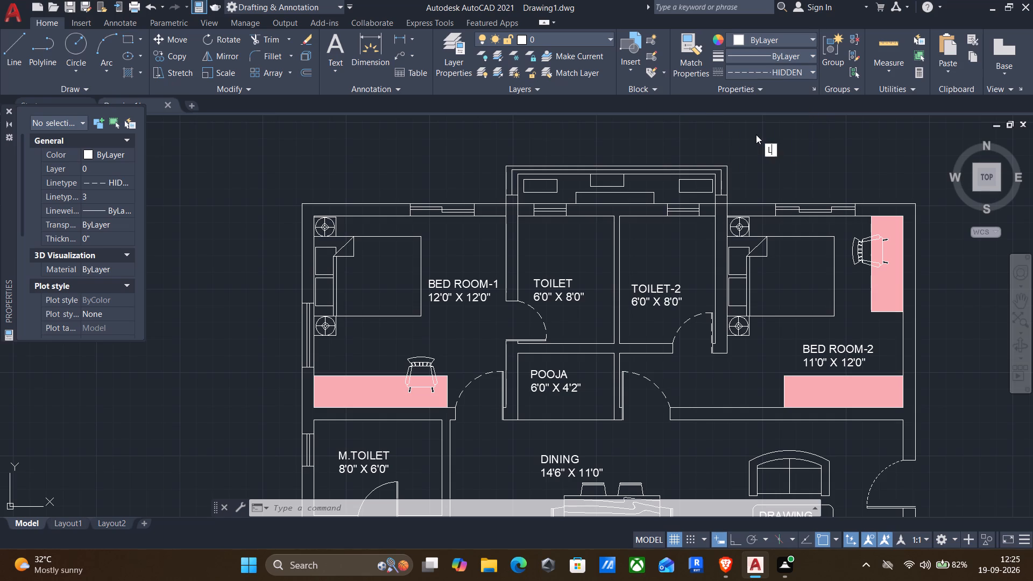
key("Return")
scroll(588, 204, "up", 2)
left_click(556, 203)
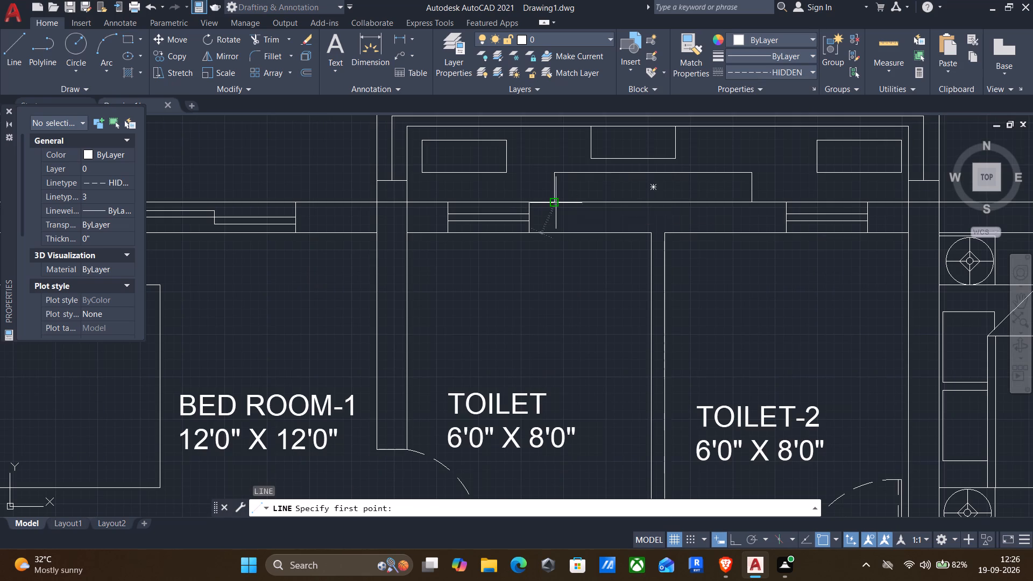
left_click(755, 175)
key("Return")
key("Return")
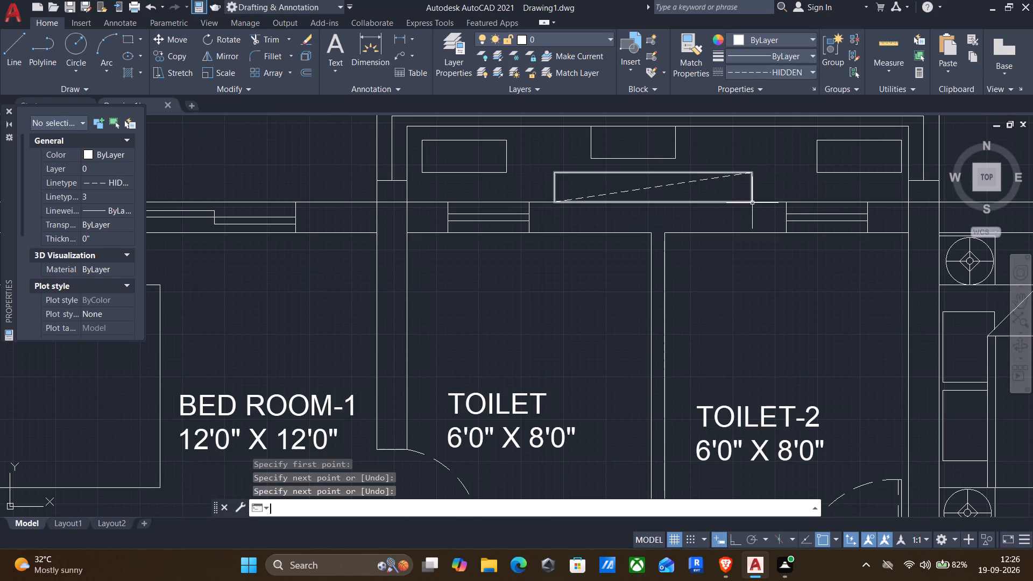
left_click(753, 203)
left_click(556, 173)
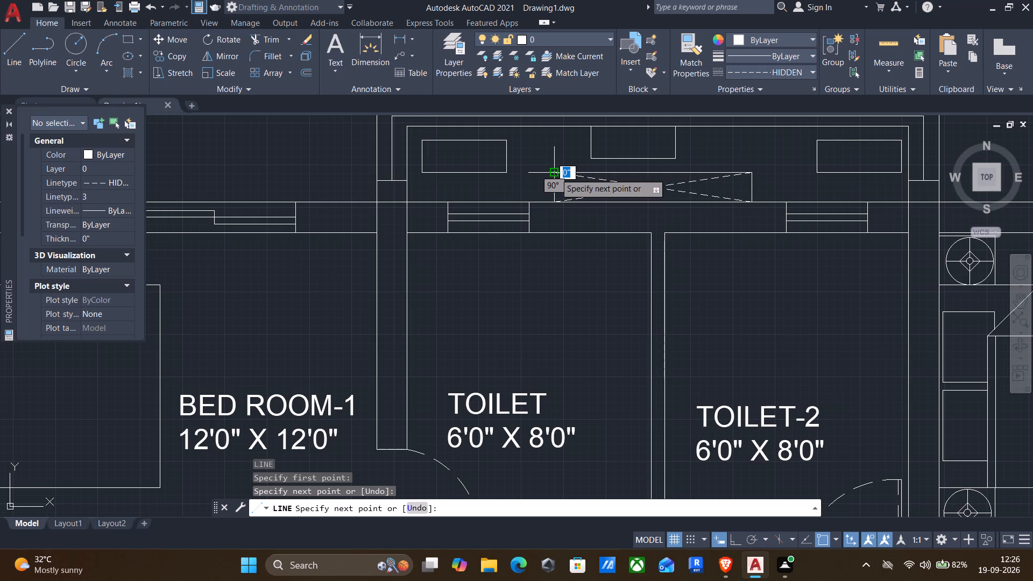
With Ortho mode on, draw a dashed three-sided outline projecting 6" beyond Bed Room-2's north window and extending 6" past each window end.
key("Return")
scroll(499, 187, "down", 1)
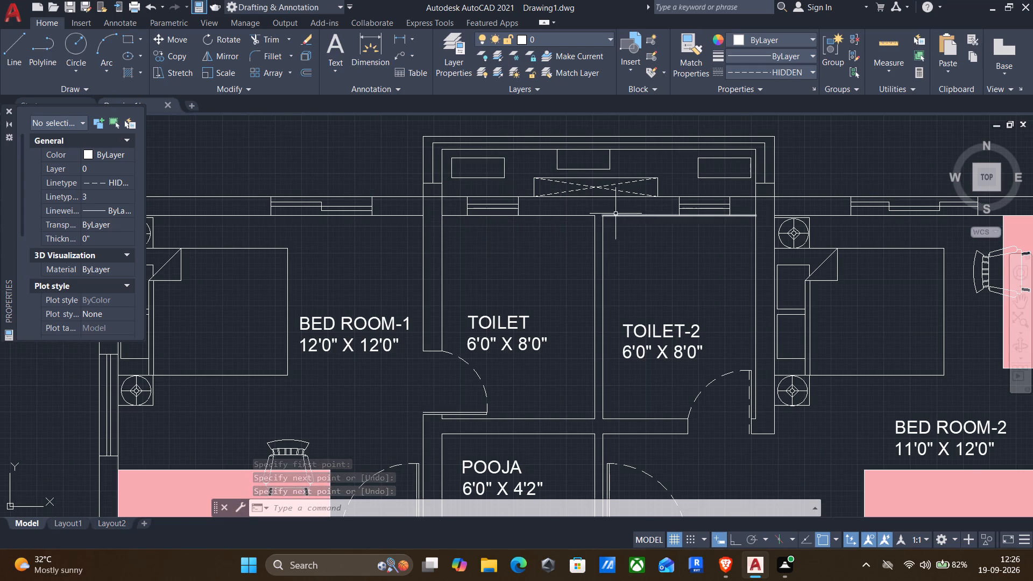
scroll(639, 217, "down", 1)
middle_click_drag(703, 228, 407, 244)
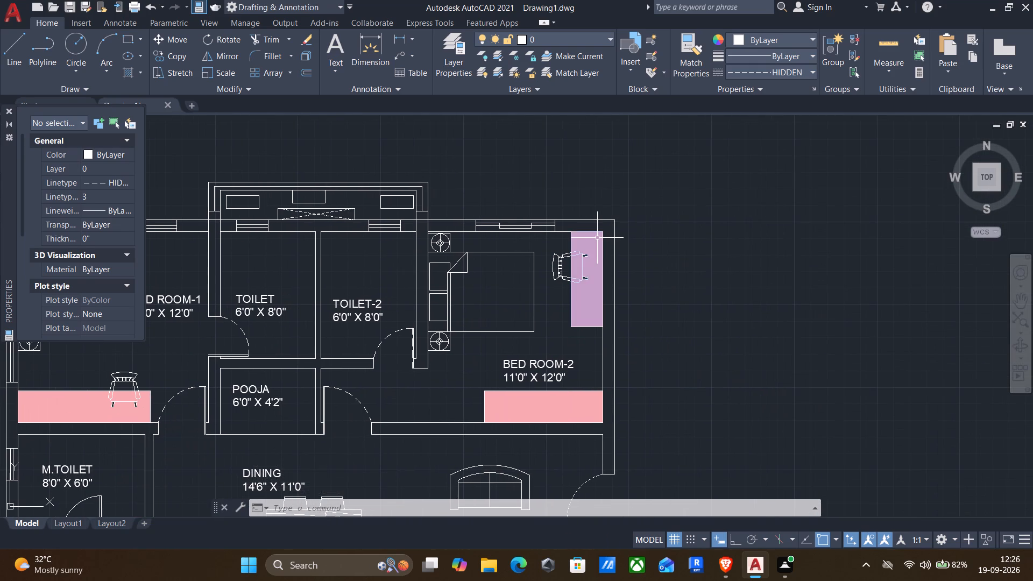
key("l")
key("Return")
scroll(490, 225, "up", 2)
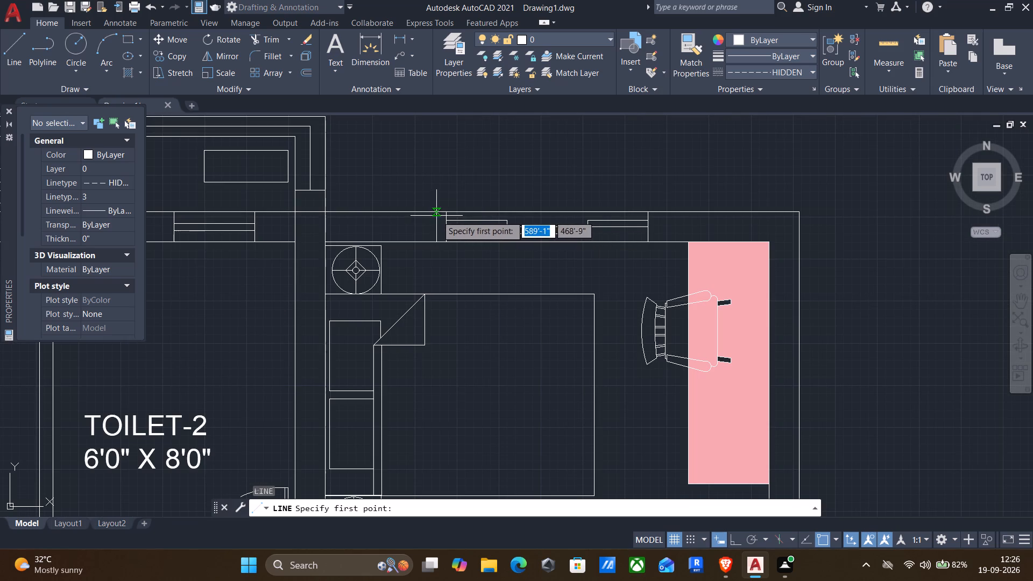
left_click(444, 214)
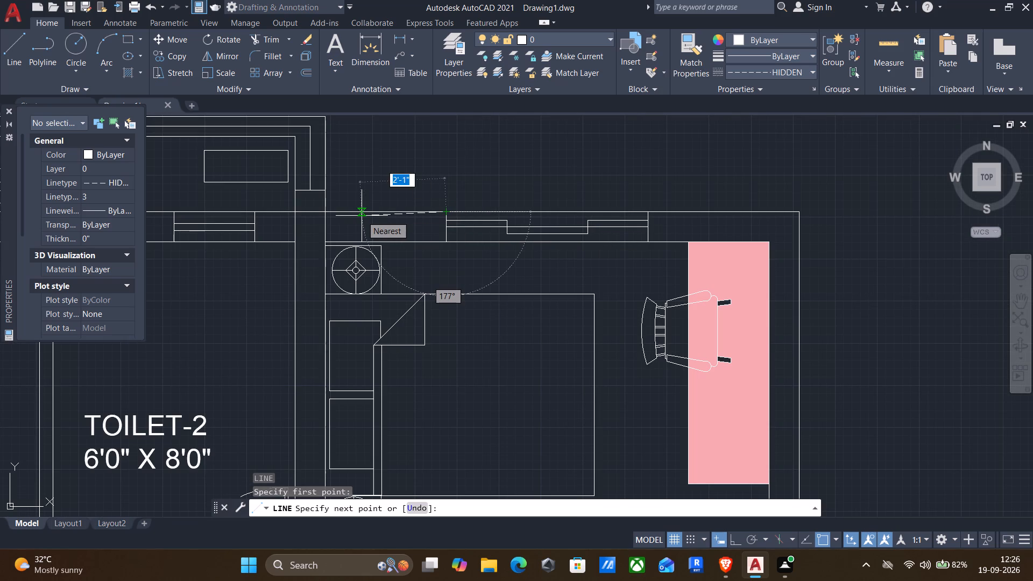
key("F8")
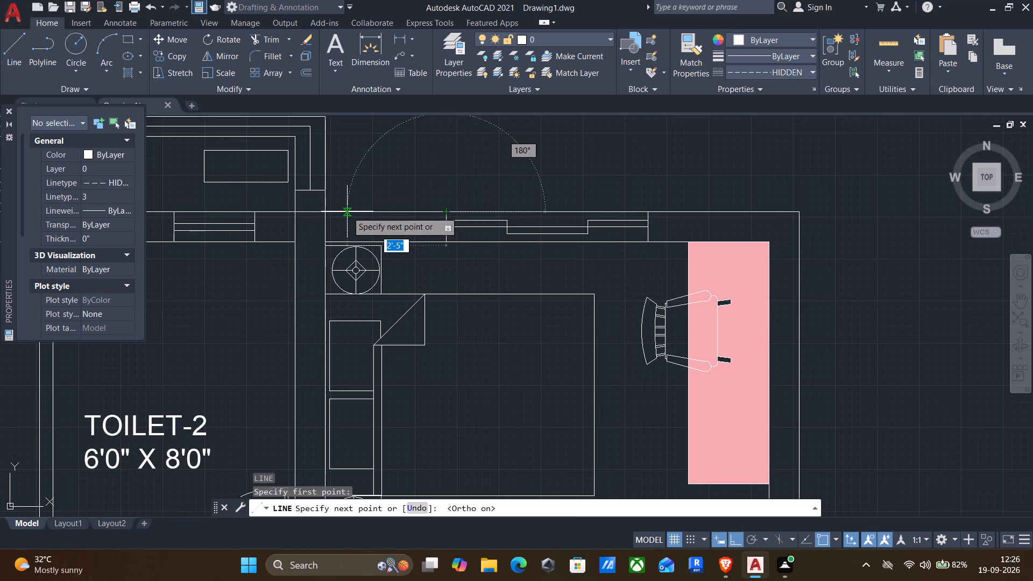
type("6\"")
key("Return")
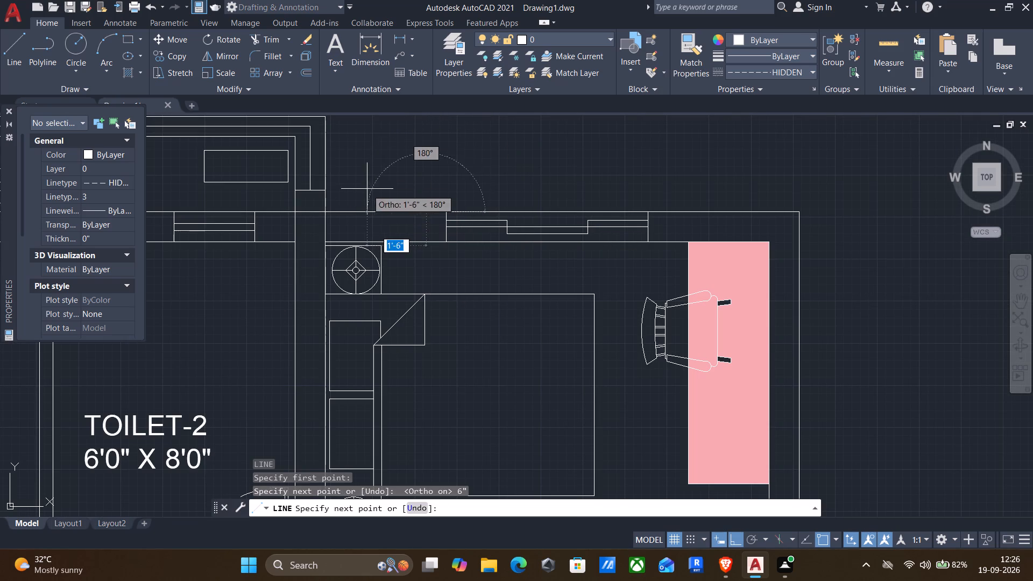
type("6\"")
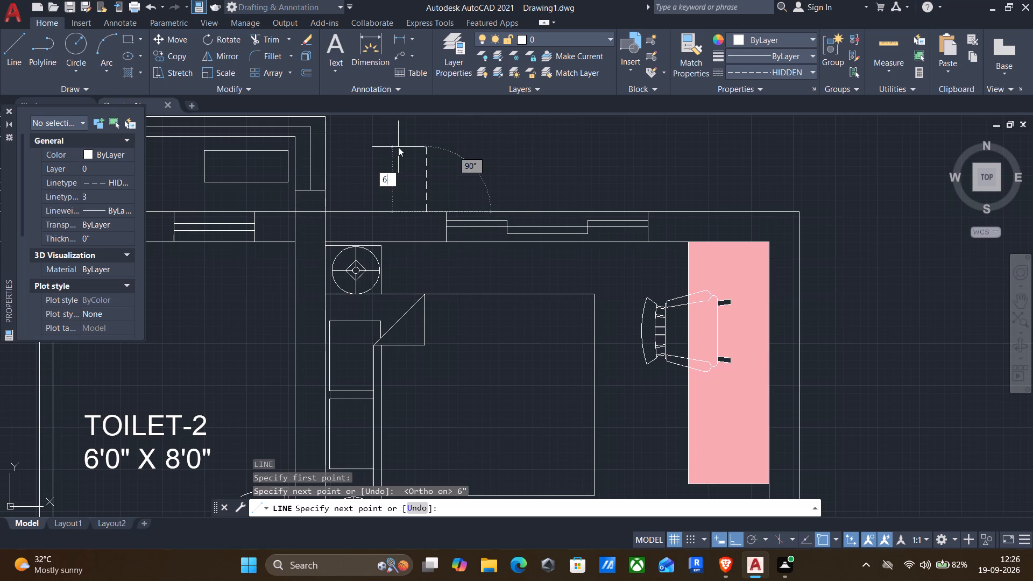
key("Return")
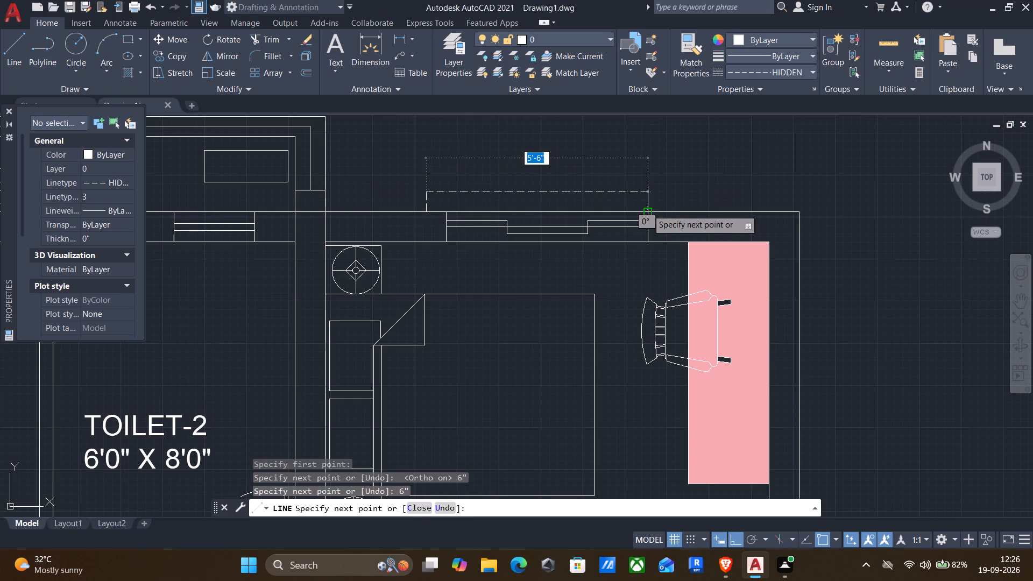
left_click(648, 193)
key("6")
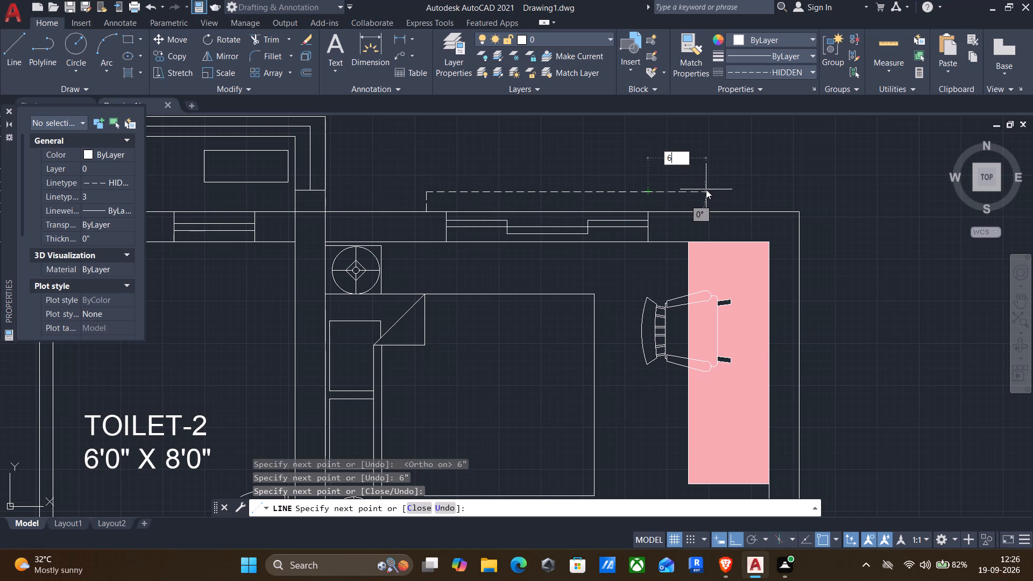
key("shift+quotedbl")
key("Return")
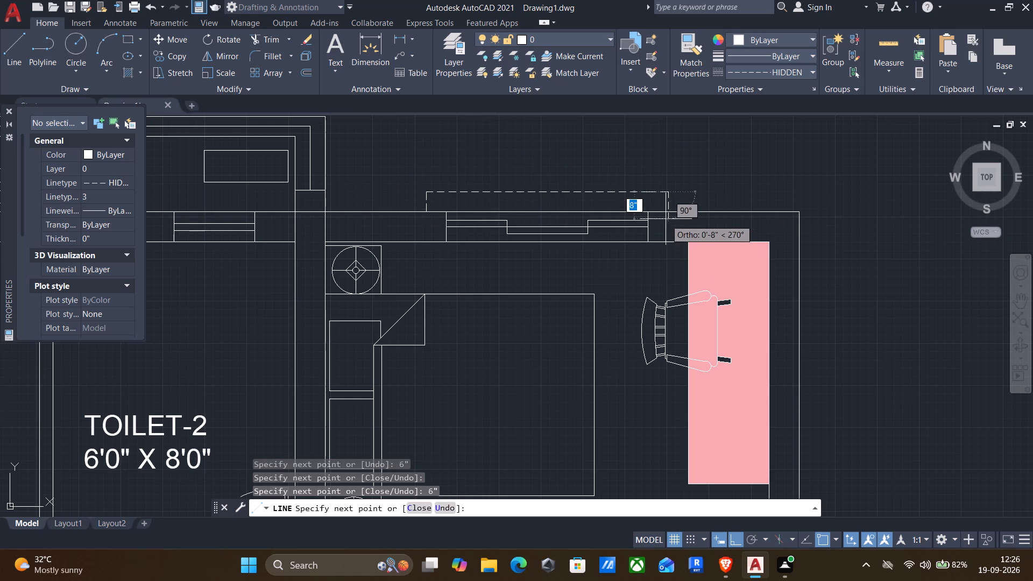
left_click(671, 212)
key("Return")
Draw the same dashed outline outside the northern Bed Room-1's north window, projecting 6" and extending 6" past each end.
scroll(665, 220, "down", 1)
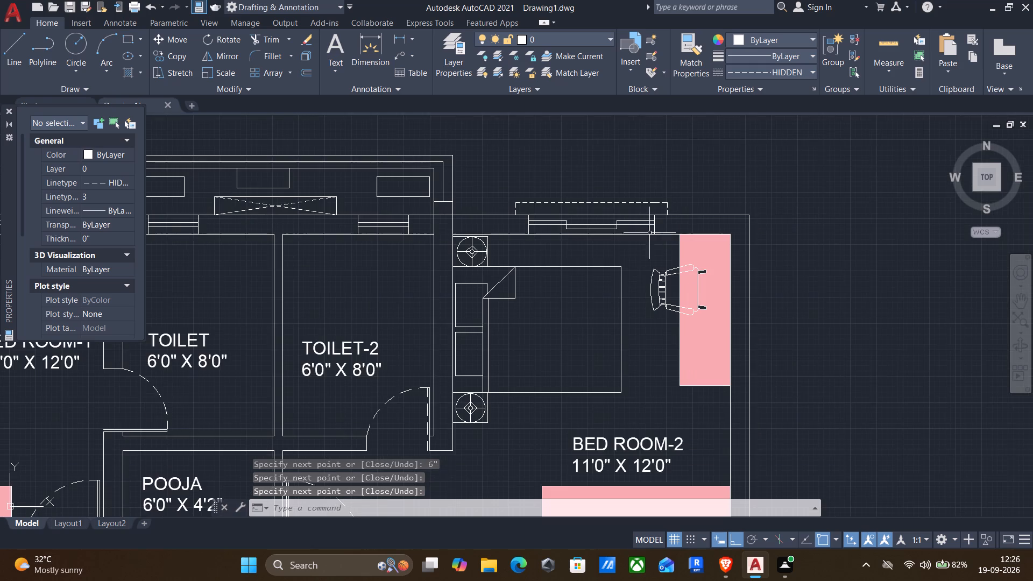
middle_click_drag(612, 276, 709, 231)
scroll(652, 237, "down", 2)
middle_click_drag(537, 232, 821, 228)
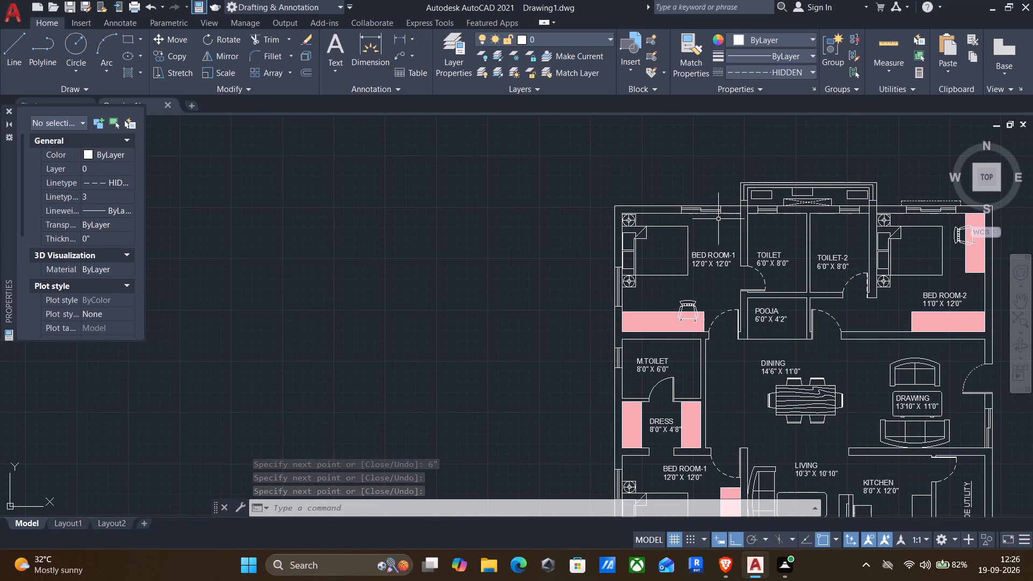
key("l")
key("Return")
scroll(706, 211, "up", 3)
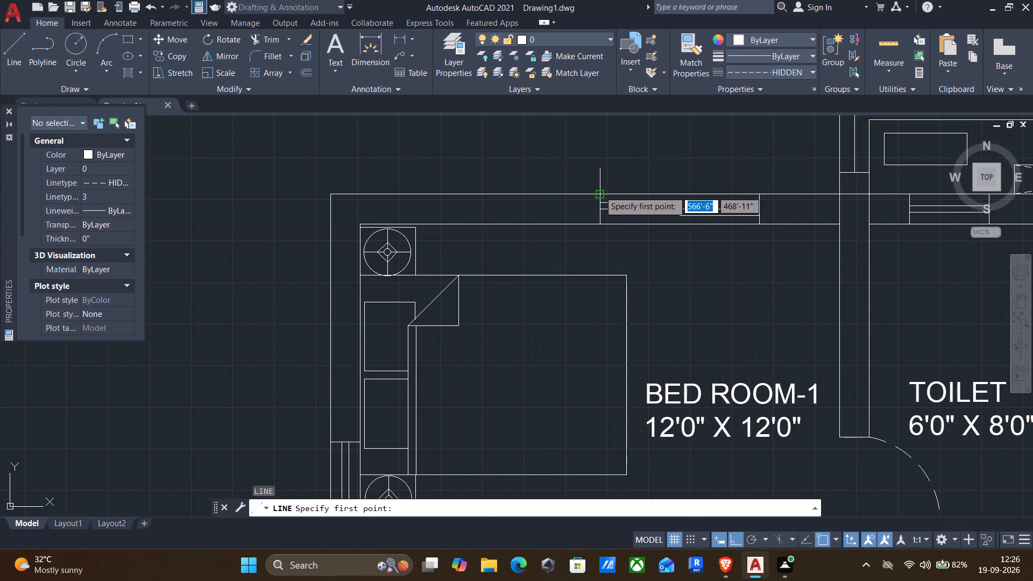
left_click(599, 191)
type("6\"")
key("Return")
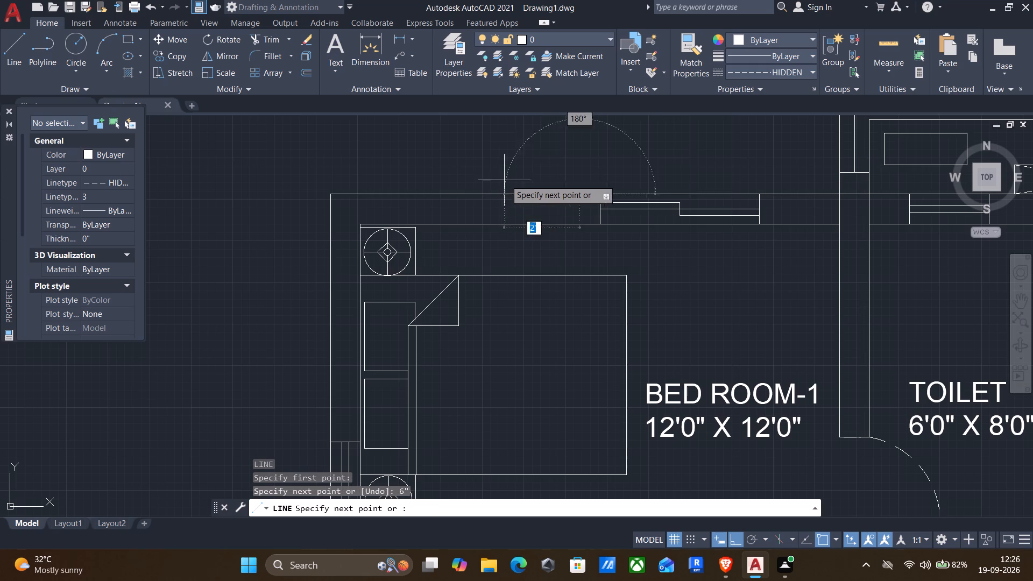
key("6")
key("shift+quotedbl")
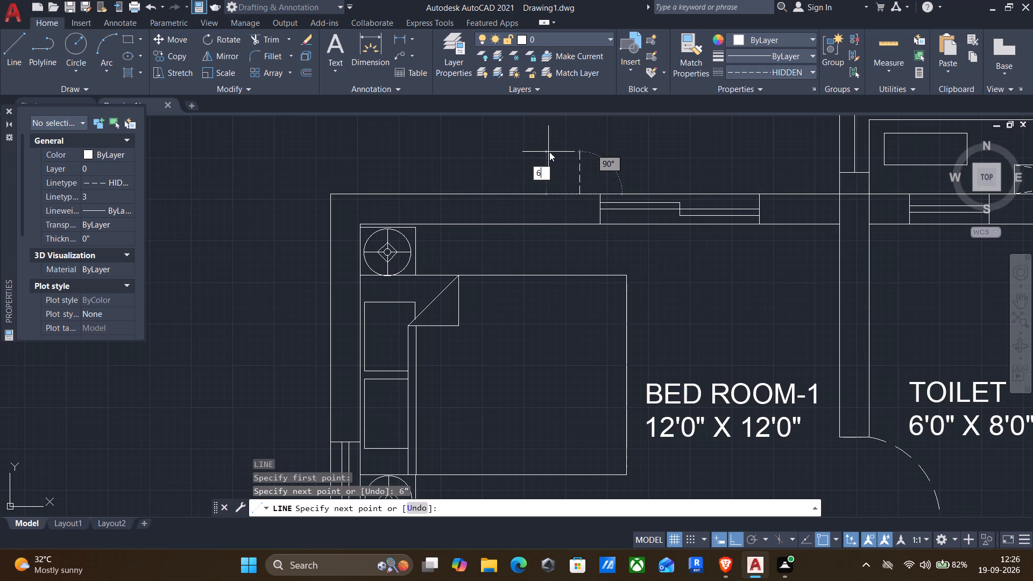
key("Return")
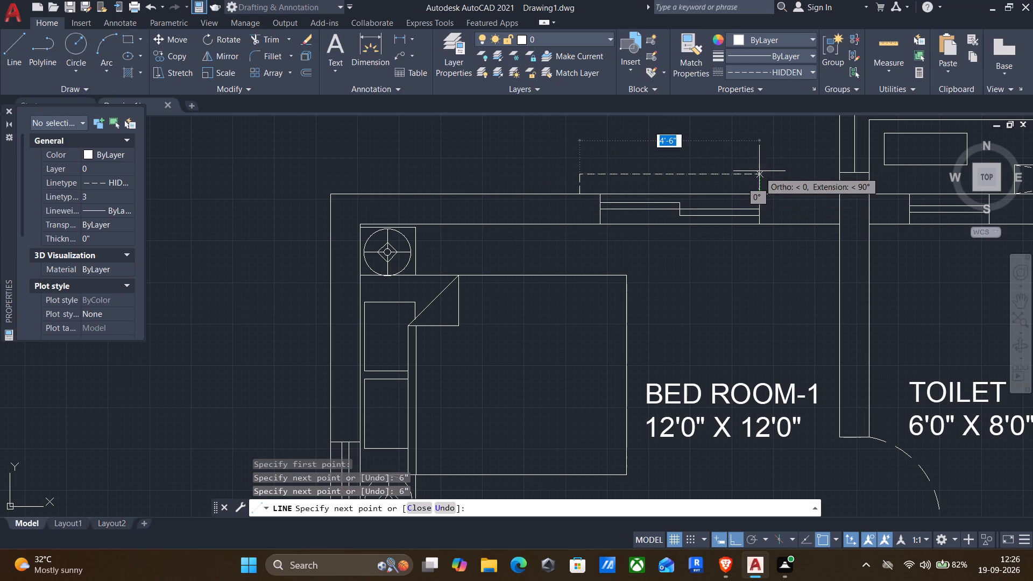
left_click(761, 171)
type("6\"")
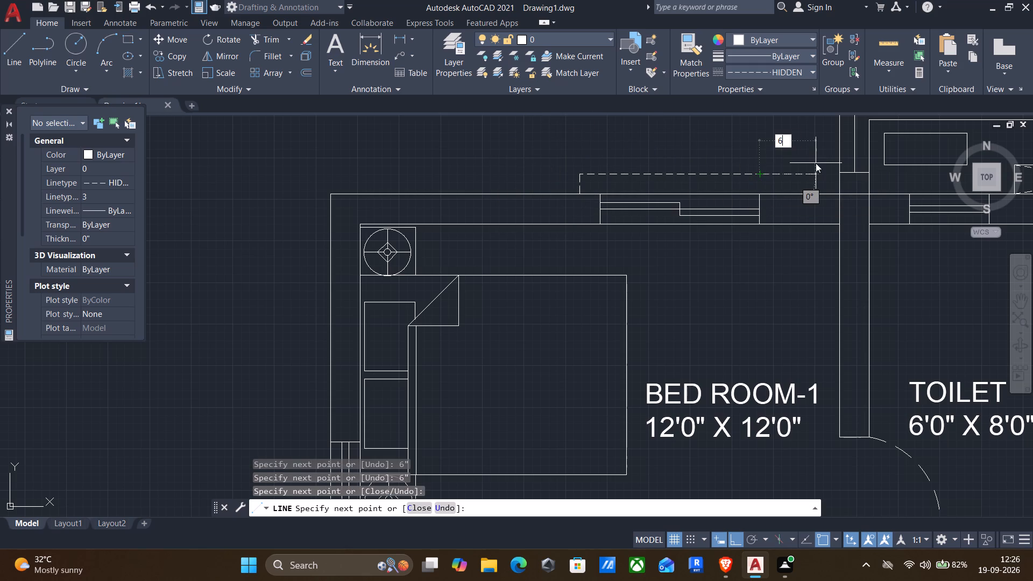
key("Return")
type("6\"")
key("Return")
key("Return")
Draw a dashed outline outside the northern Bed Room-1's west window, projecting 6" and extending 6" past each end.
middle_click_drag(528, 294, 599, 219)
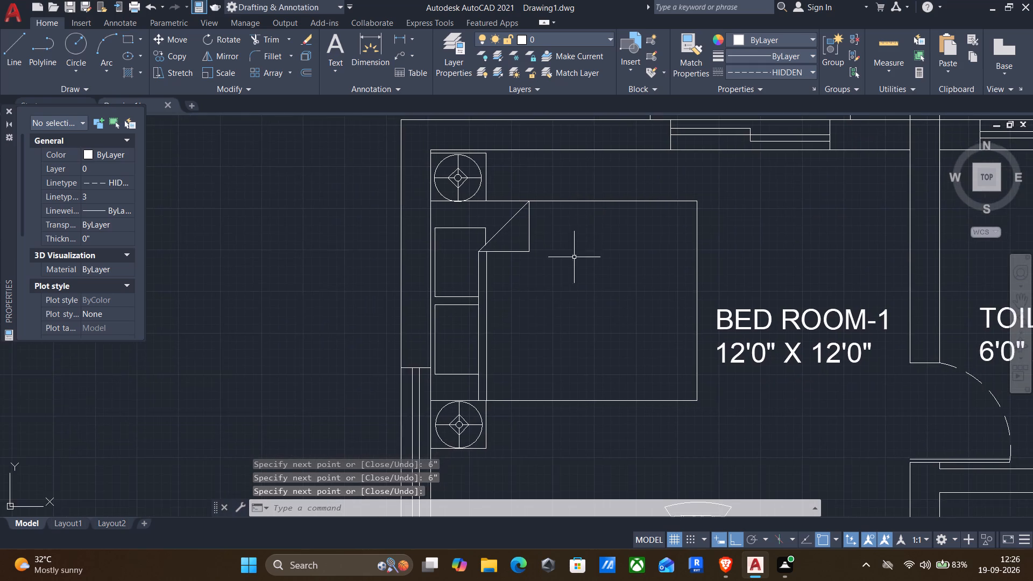
middle_click_drag(507, 345, 606, 251)
key("Return")
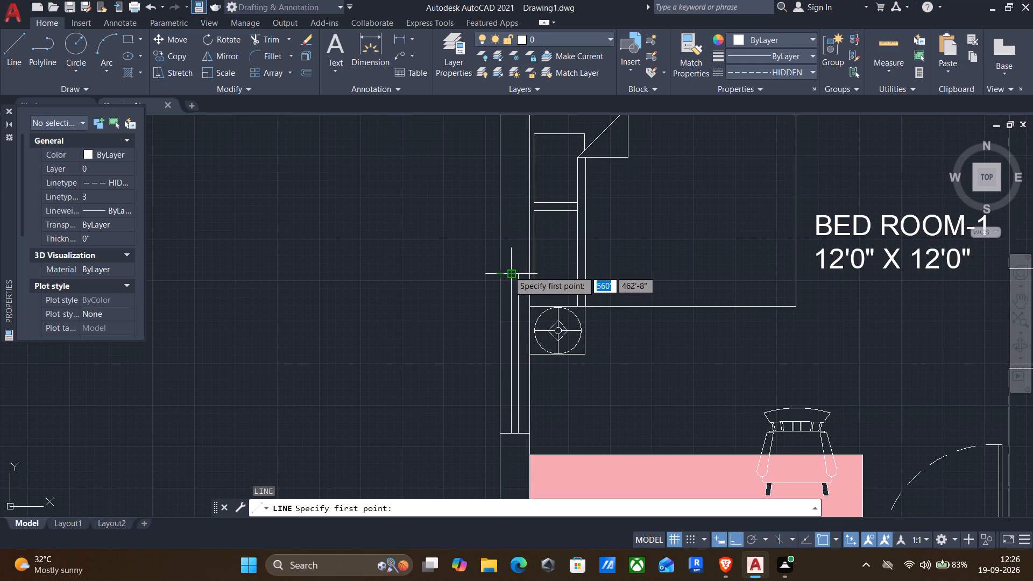
left_click(501, 271)
type("6\"")
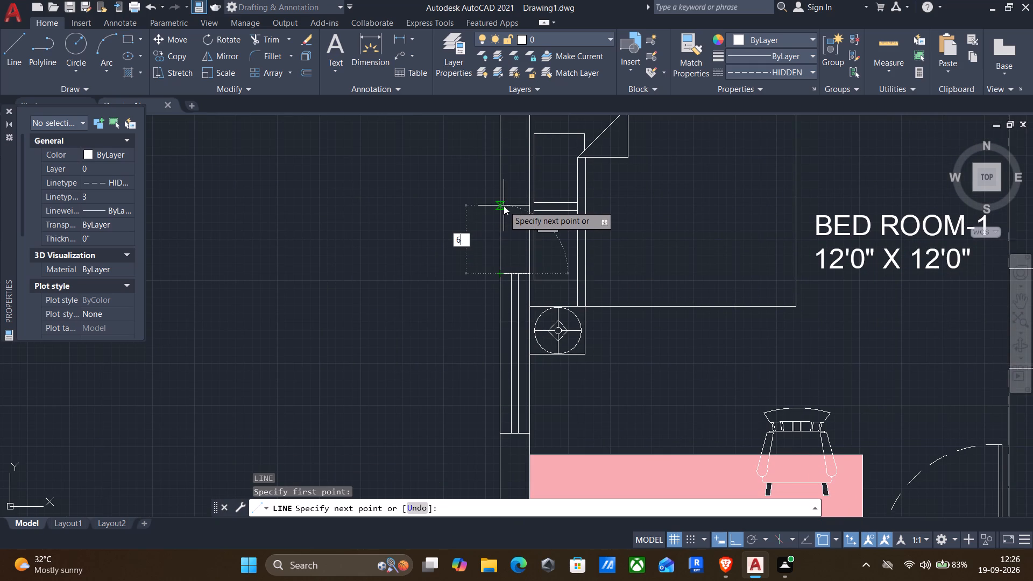
key("Return")
type("6\"")
key("Return")
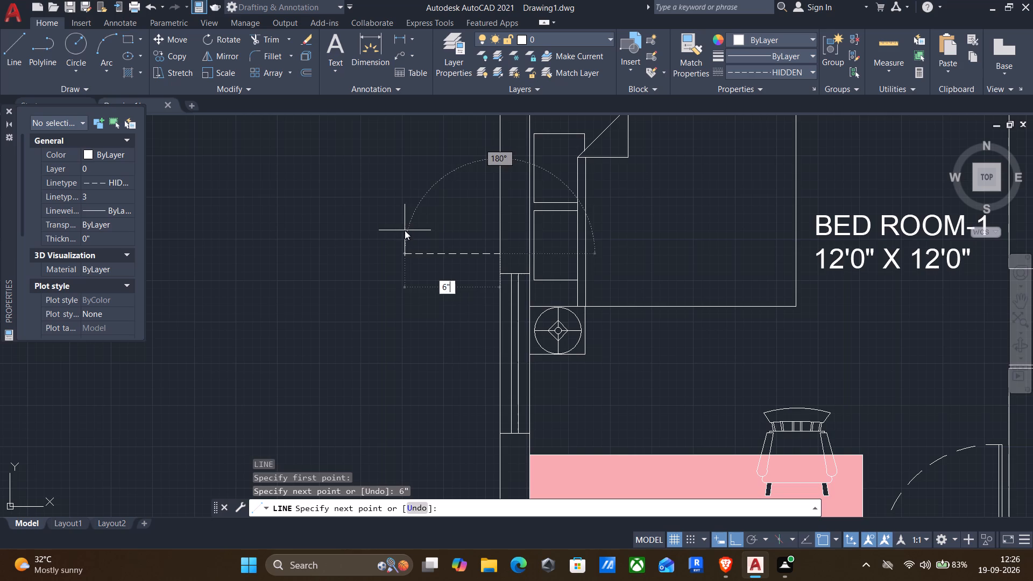
left_click(479, 435)
key("6")
key("shift+quotedbl")
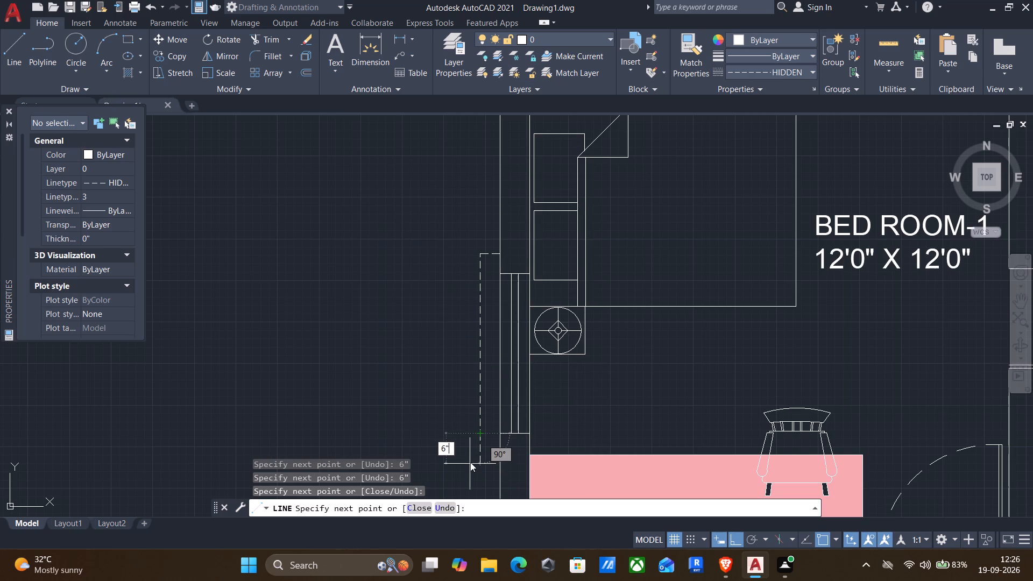
key("Return")
left_click(501, 457)
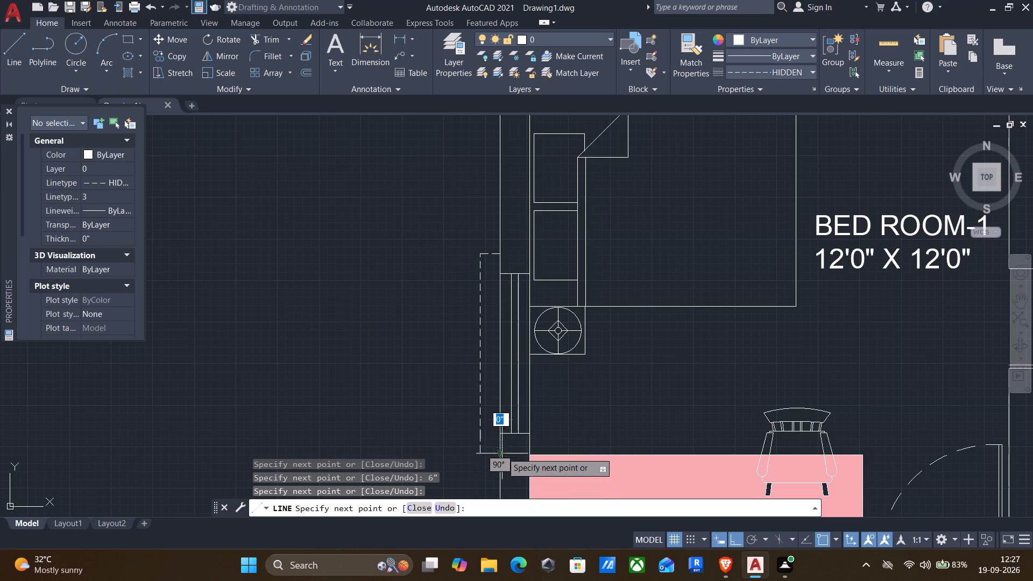
left_click(502, 440)
key("Return")
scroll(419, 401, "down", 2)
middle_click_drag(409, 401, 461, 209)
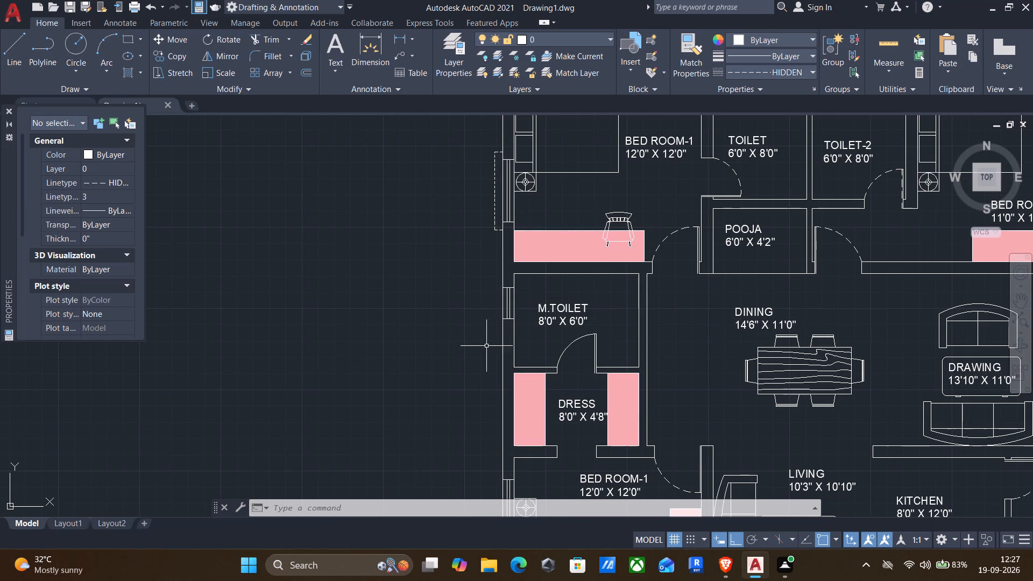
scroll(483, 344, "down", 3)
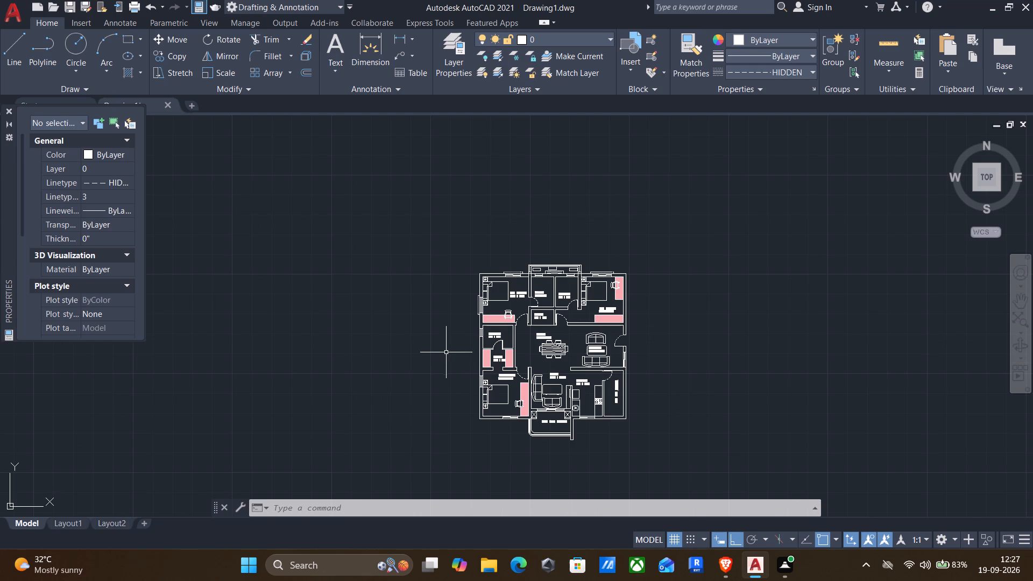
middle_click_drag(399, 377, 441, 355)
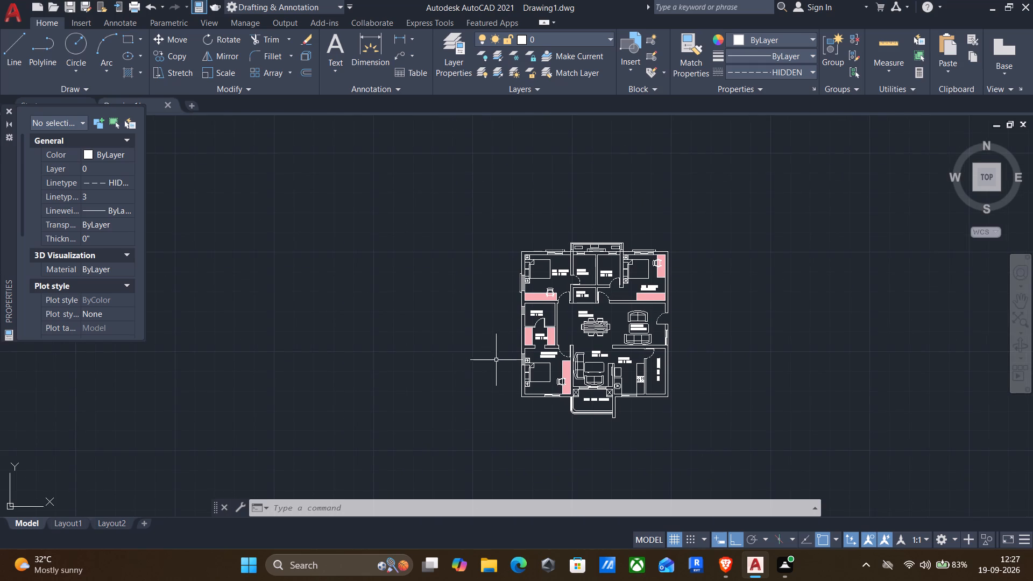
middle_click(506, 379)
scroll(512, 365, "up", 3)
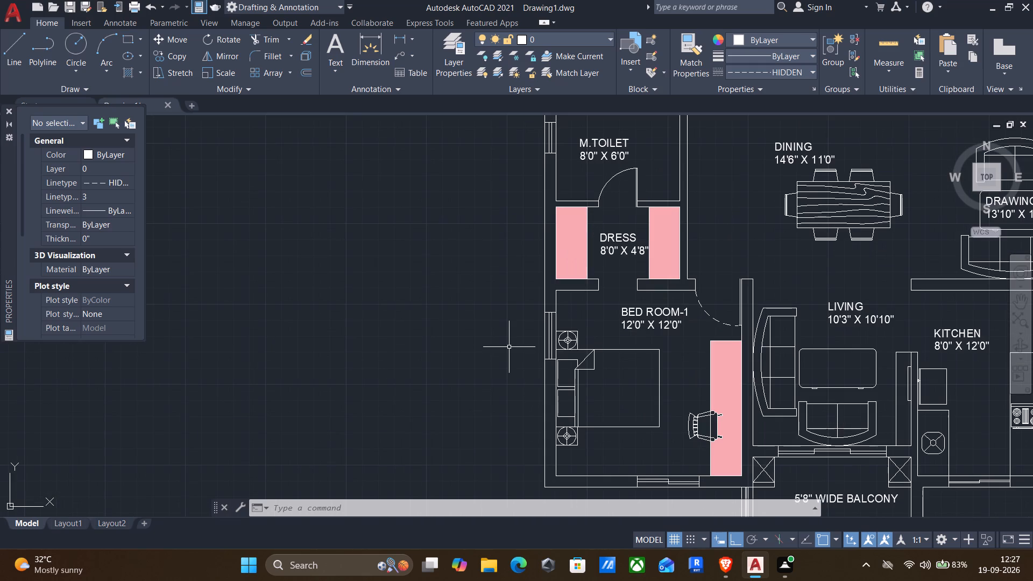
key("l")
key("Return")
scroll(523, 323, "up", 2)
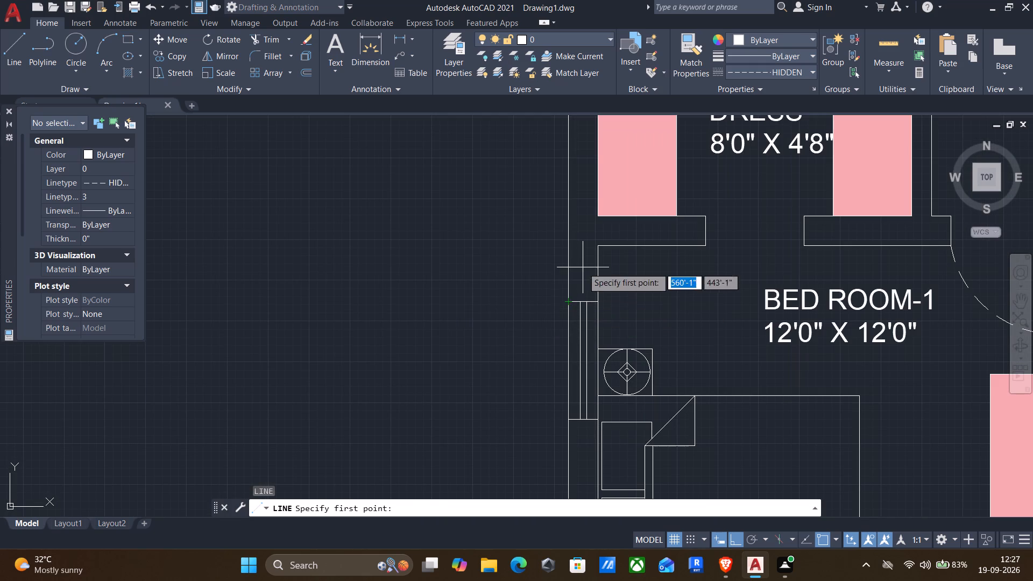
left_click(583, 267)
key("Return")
Draw a dashed three-sided outline outside the southern Bed Room-1's west window, projecting 6" and extending 6" past each window end.
key("Return")
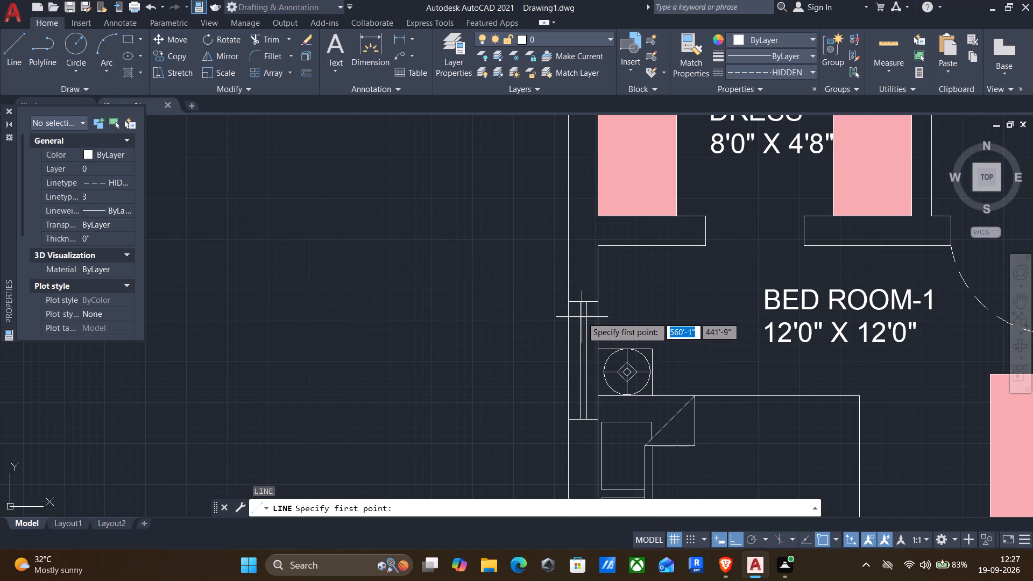
left_click(570, 301)
key("3")
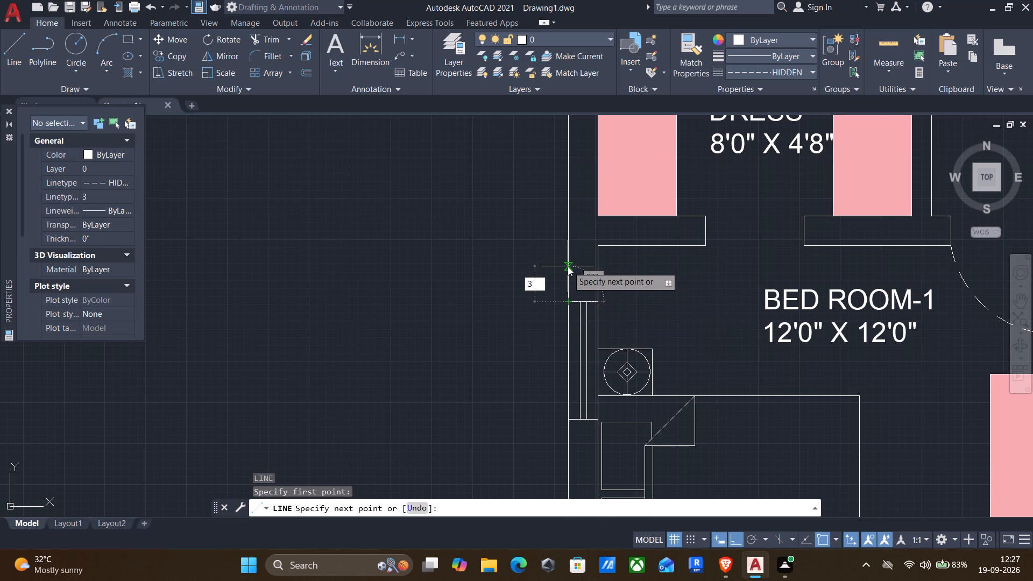
key("BackSpace")
type("66")
key("BackSpace")
key("shift+quotedbl")
key("Return")
key("6")
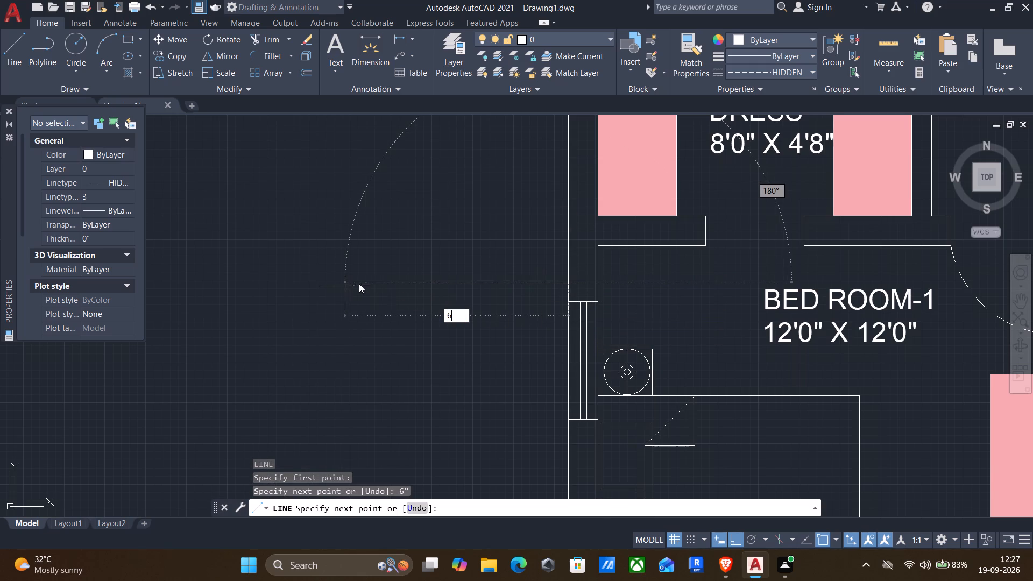
key("shift+quotedbl")
key("Return")
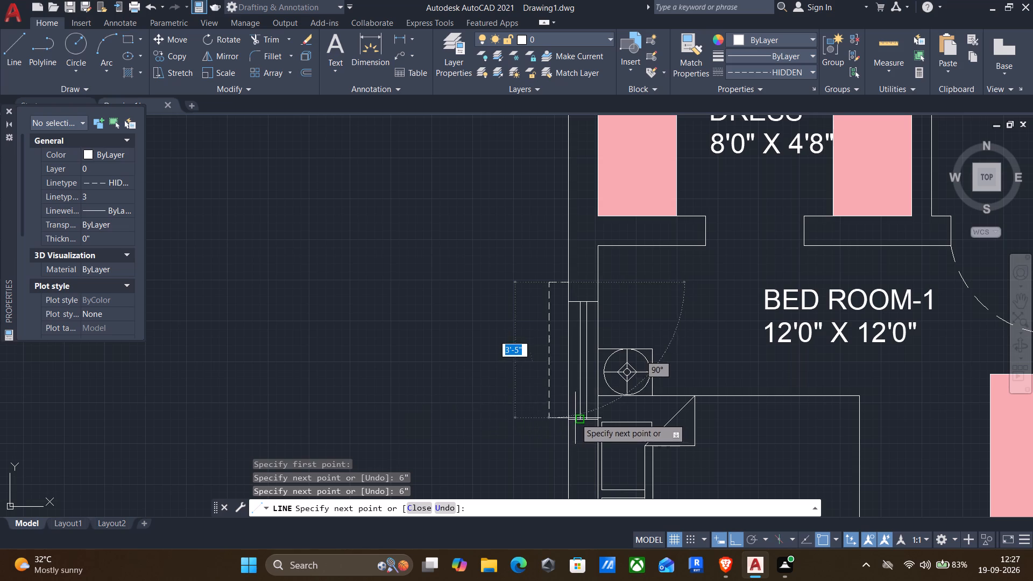
left_click(549, 418)
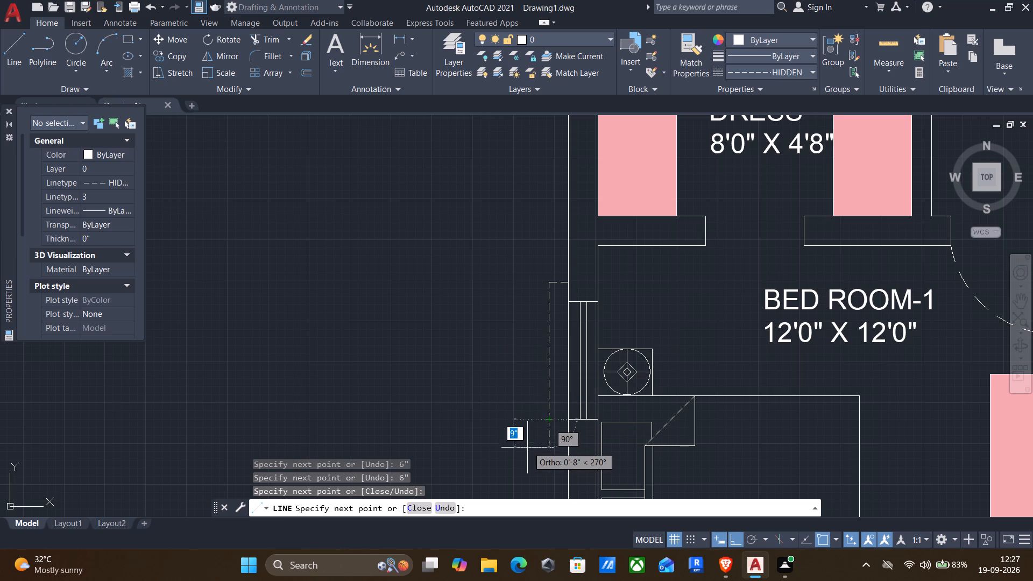
key("6")
key("shift+quotedbl")
key("Return")
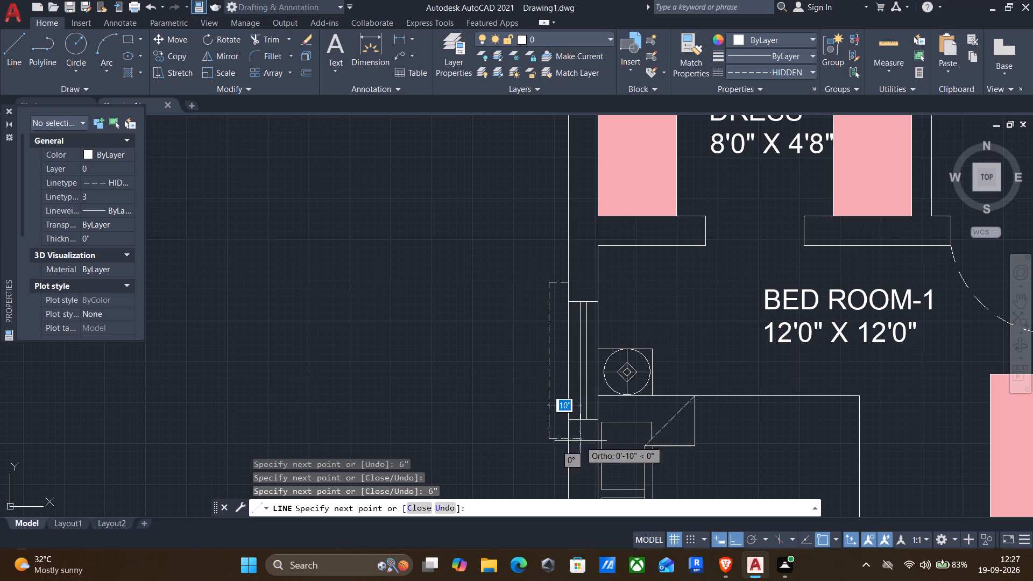
left_click(570, 441)
key("Return")
Draw the same dashed outline outside the southern Bed Room-1's south window, projecting 6" and extending 6" past each end.
scroll(574, 441, "down", 2)
middle_click_drag(645, 442, 537, 319)
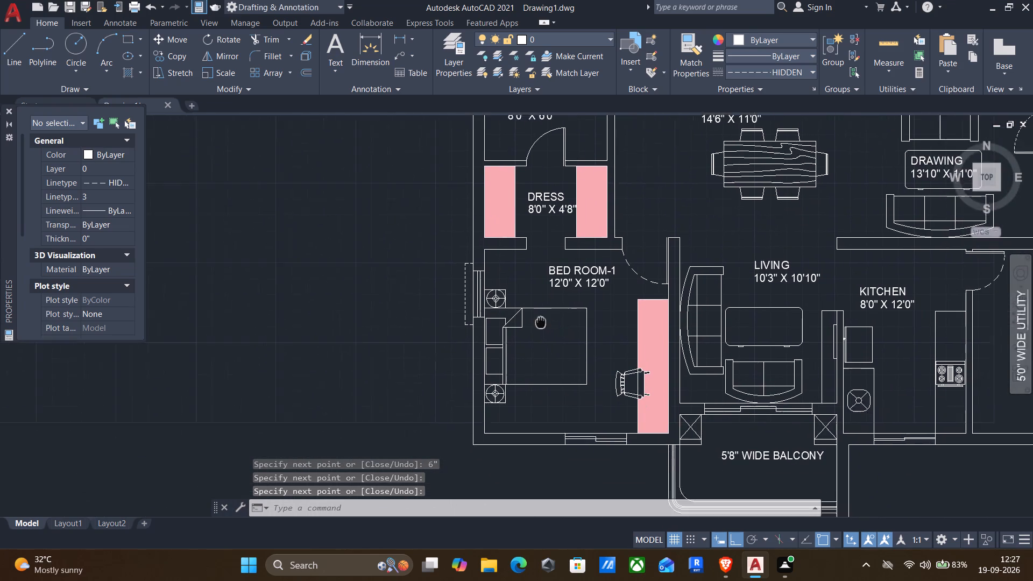
middle_click_drag(537, 319, 532, 313)
middle_click_drag(514, 437, 499, 404)
scroll(531, 426, "up", 3)
key("Return")
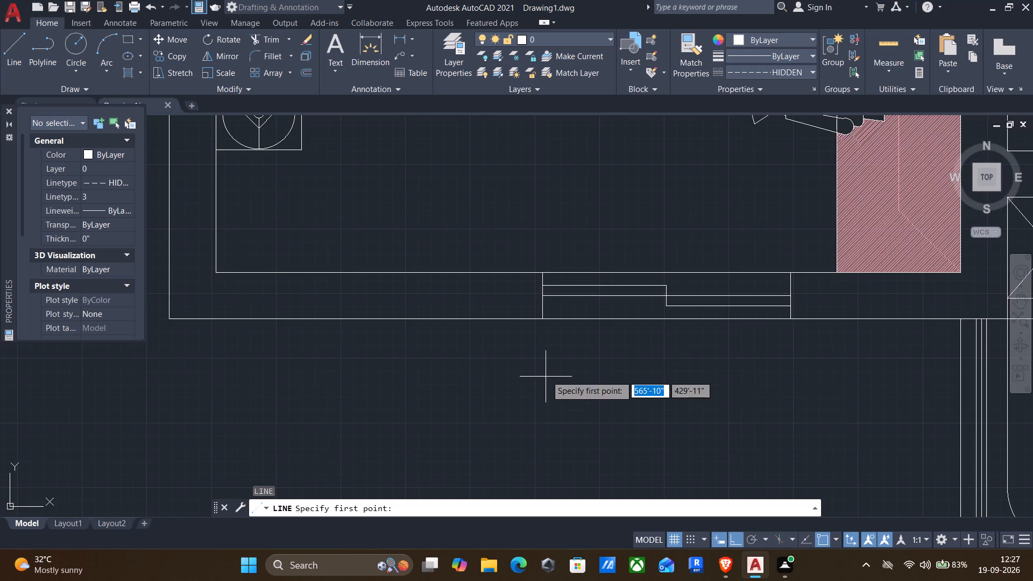
left_click(544, 315)
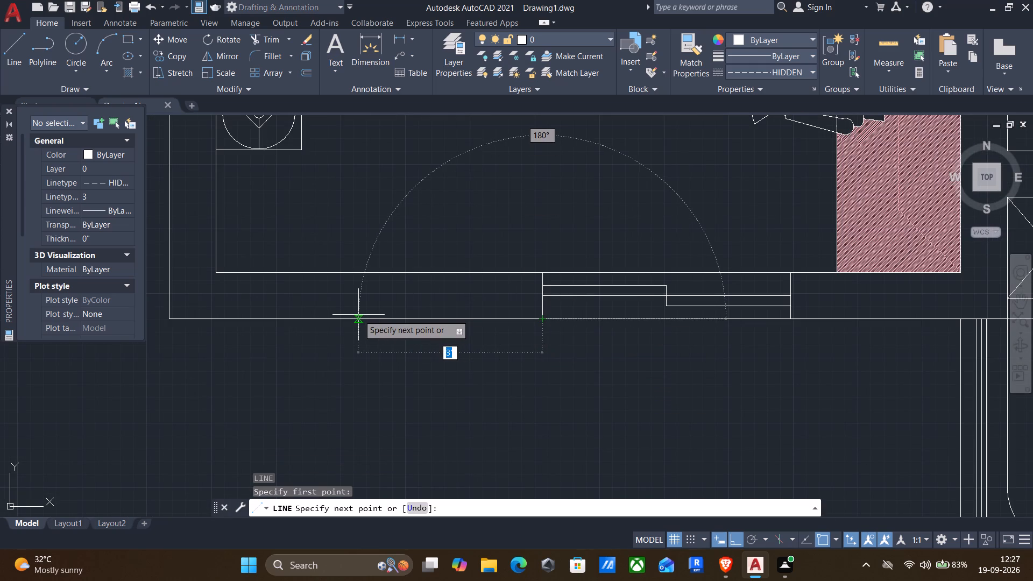
type("6\"")
key("Return")
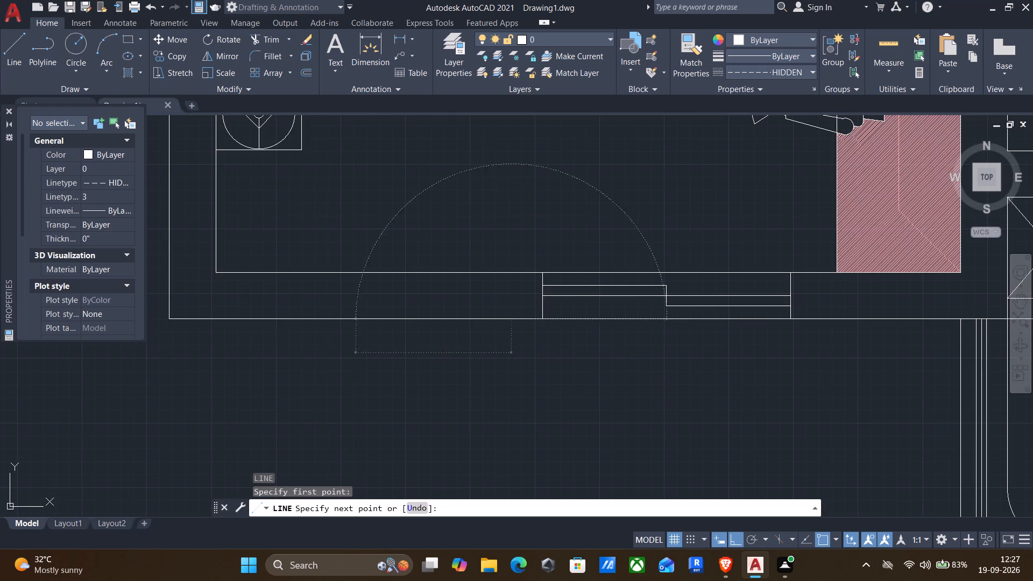
type("6\"")
key("Return")
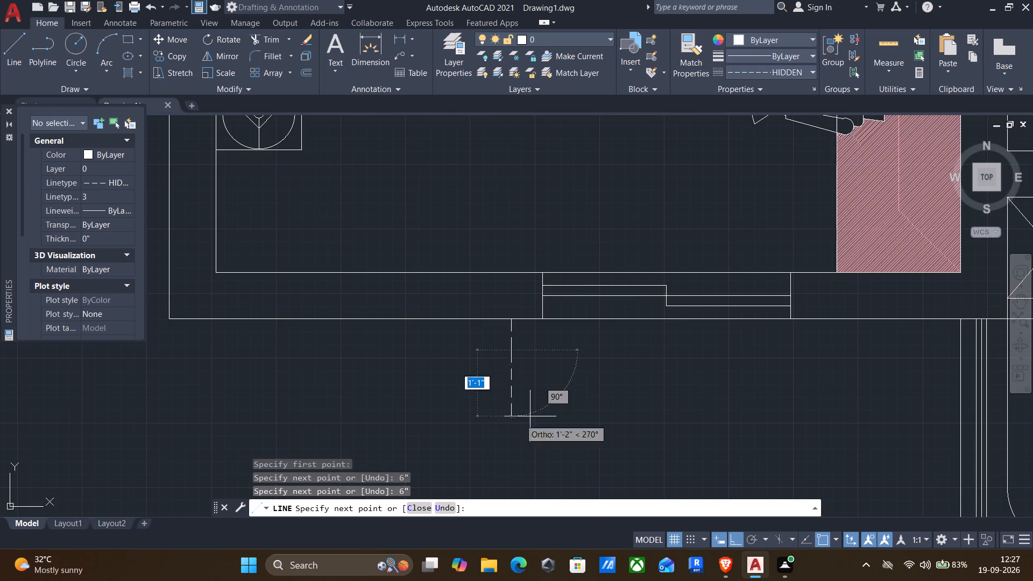
left_click(789, 353)
type("6\"")
key("Return")
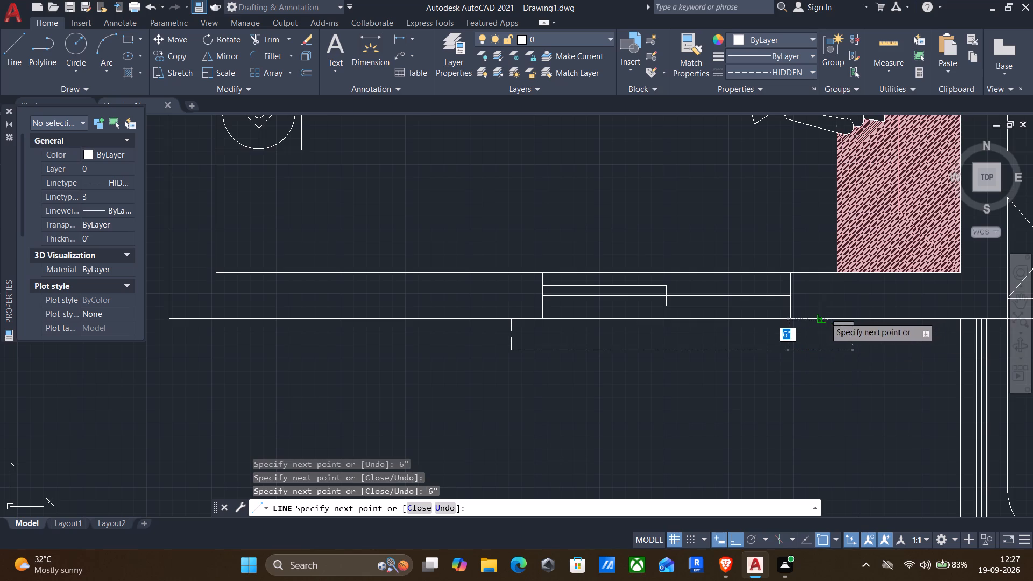
left_click(825, 317)
key("Return")
Draw a dashed outline outside the Kitchen's south window, projecting 6" from the wall and extending 6" past each window end.
scroll(815, 327, "down", 2)
middle_click_drag(824, 363, 523, 298)
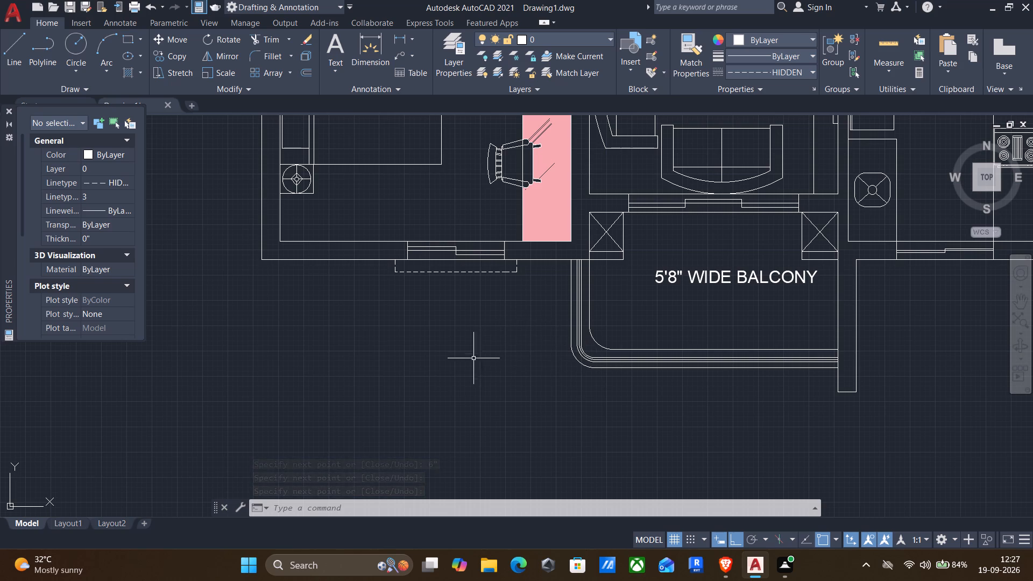
middle_click_drag(396, 310, 381, 356)
middle_click_drag(420, 377, 409, 380)
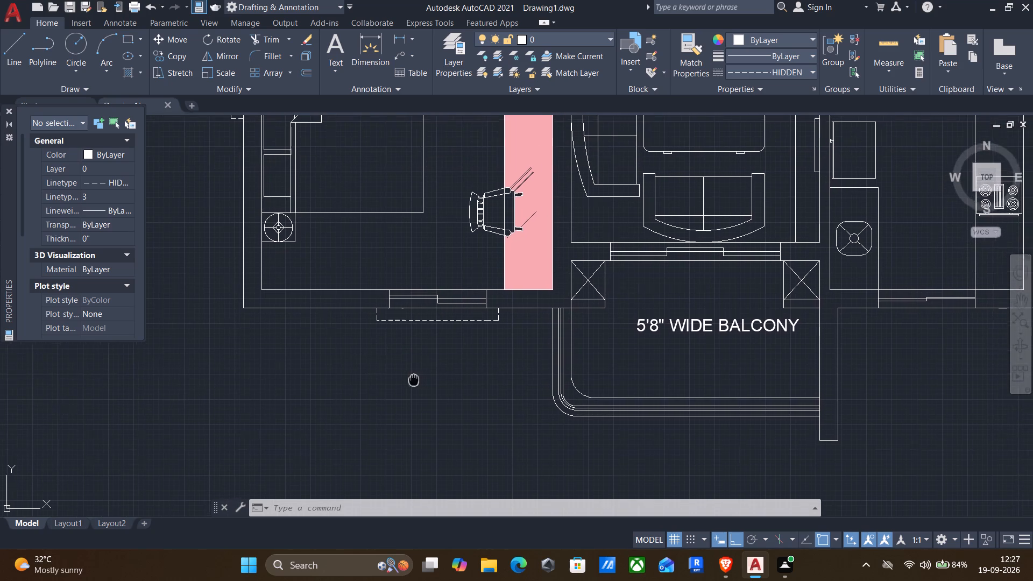
middle_click_drag(409, 380, 287, 358)
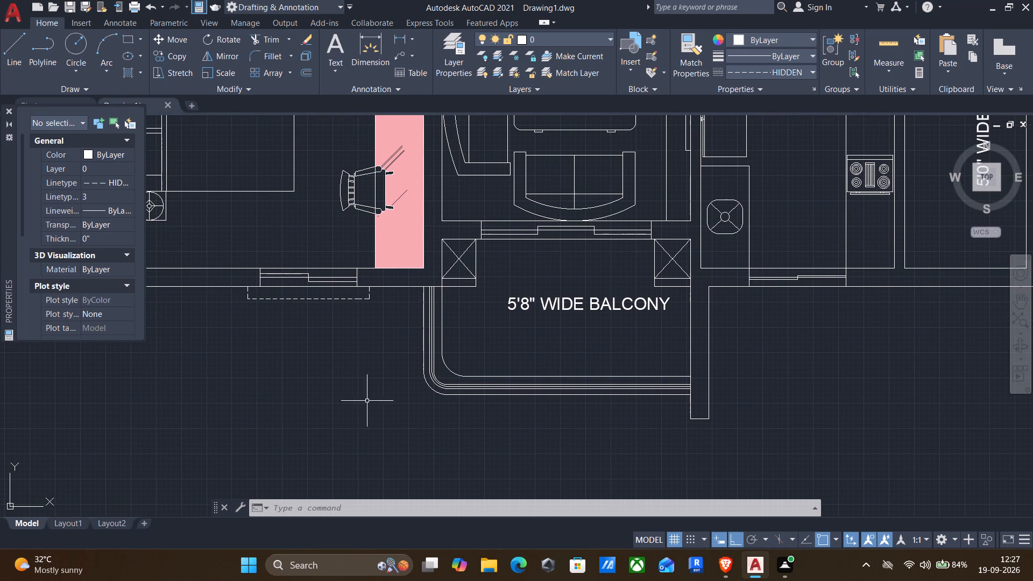
middle_click_drag(792, 333, 727, 337)
key("l")
key("Return")
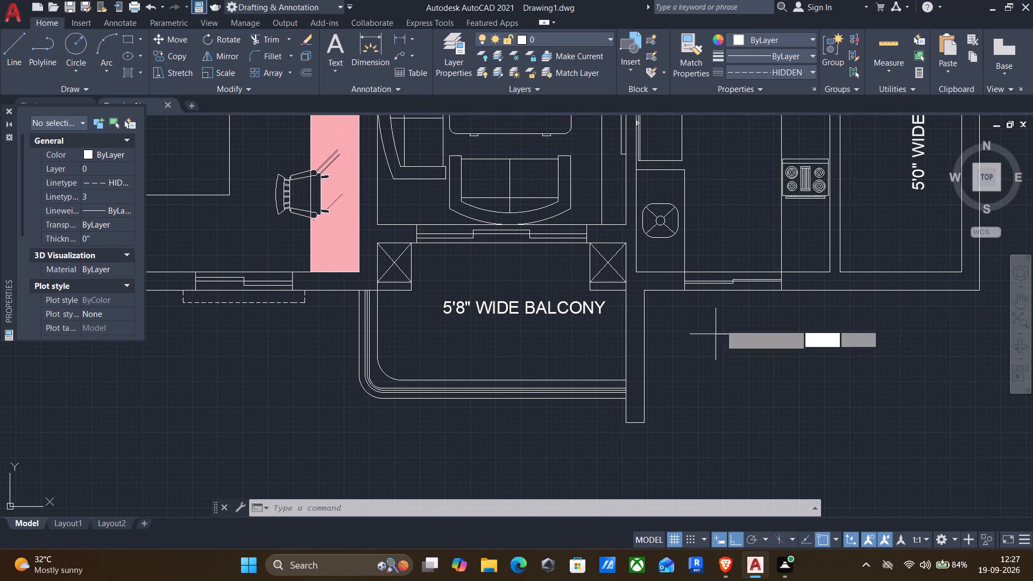
scroll(697, 254, "up", 1)
left_click(672, 312)
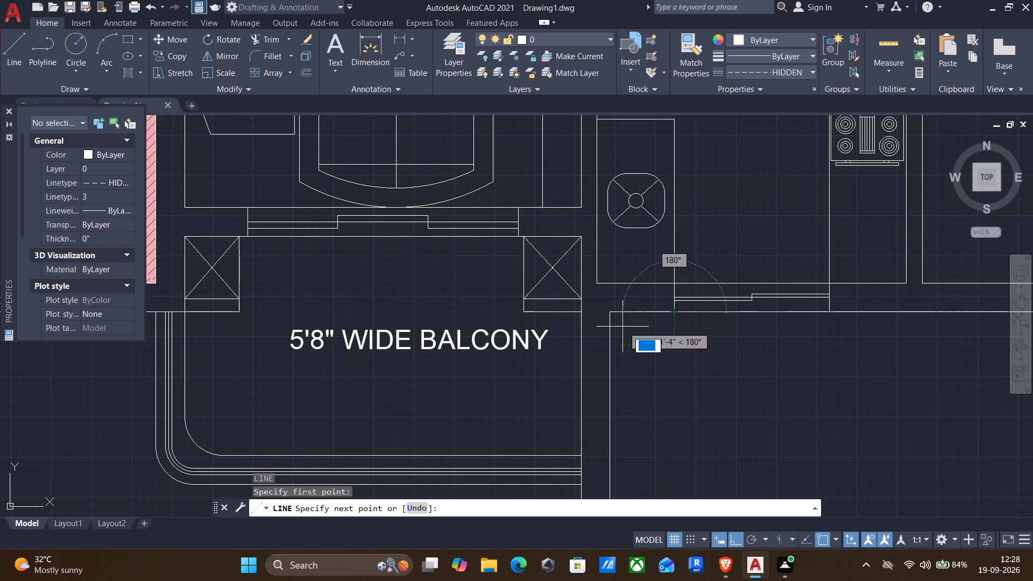
key("6")
key("shift+quotedbl")
key("Return")
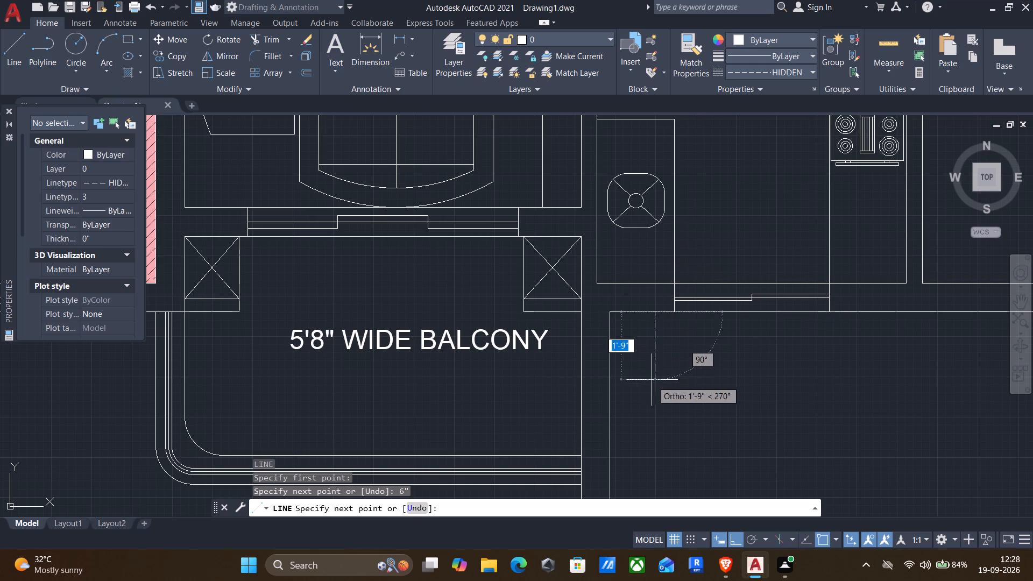
type("6\"")
key("Return")
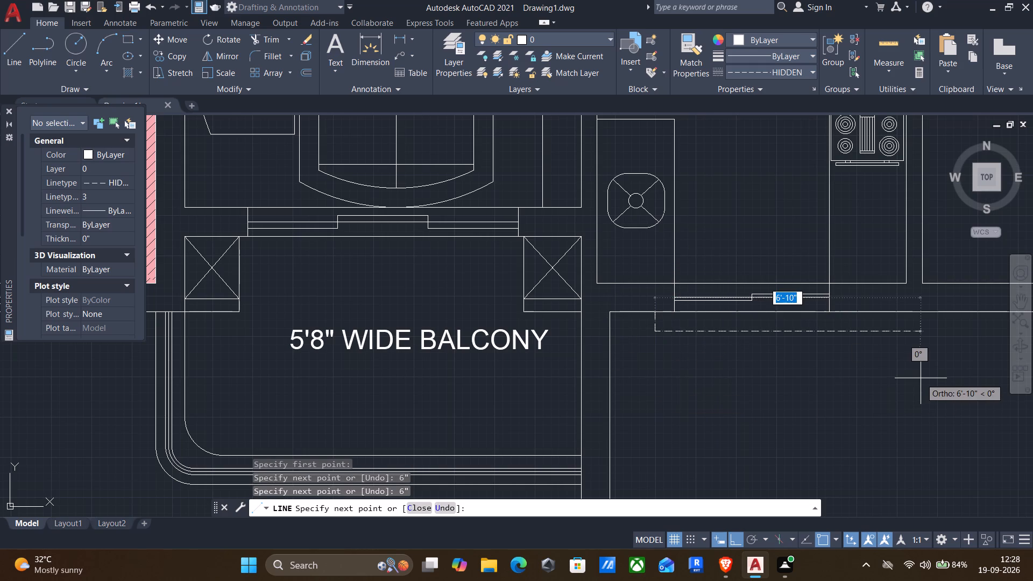
type("6\"")
key("Return")
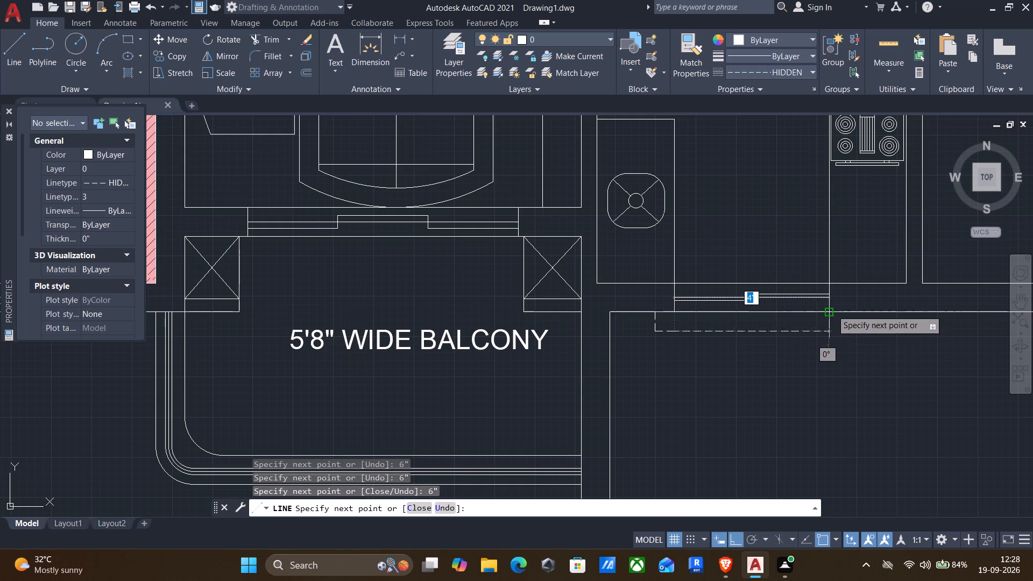
left_click(828, 334)
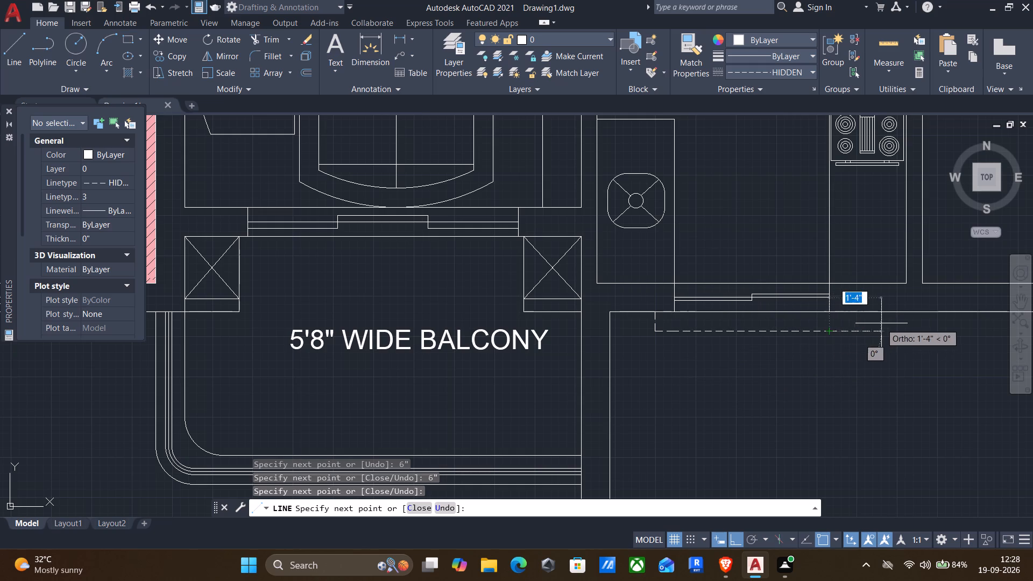
key("6")
key("shift+quotedbl")
key("Return")
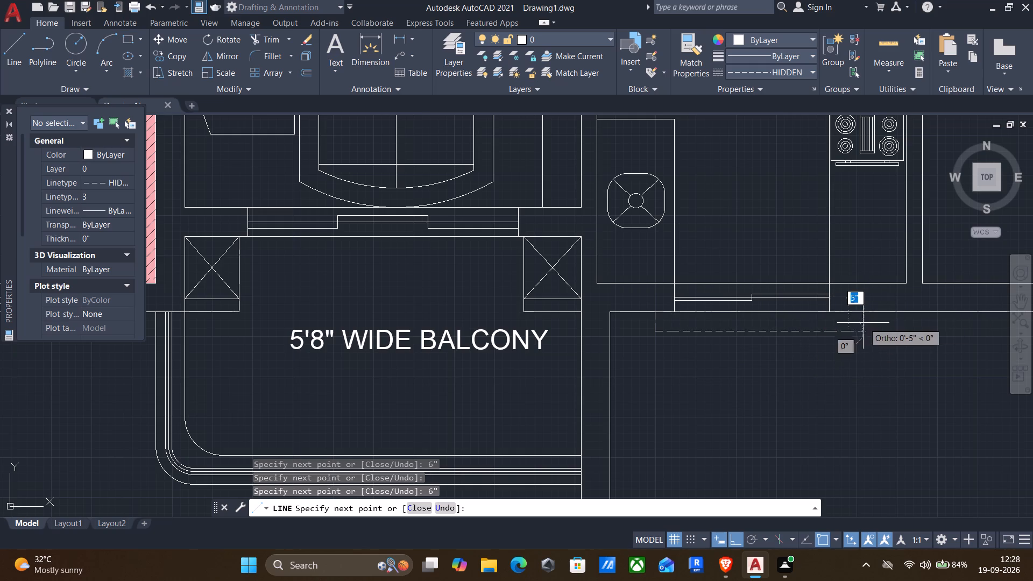
left_click(852, 309)
key("Return")
Draw a dashed outline outside the Drawing room's east window, projecting 6" and extending 6" past each window end.
scroll(855, 352, "down", 1)
middle_click(873, 378)
middle_click_drag(872, 379, 838, 381)
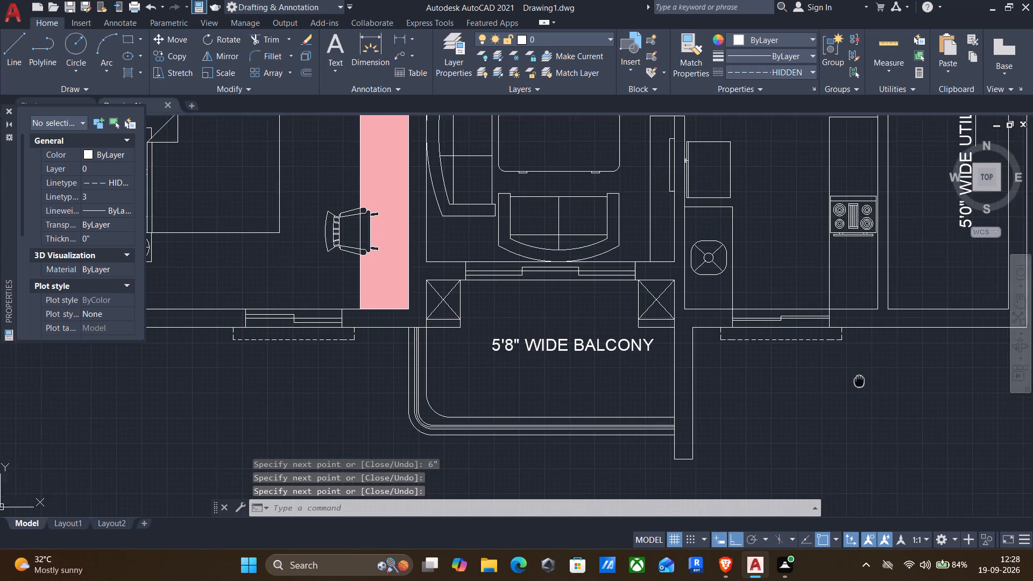
middle_click_drag(838, 381, 479, 360)
middle_click_drag(514, 339, 508, 413)
scroll(519, 381, "down", 1)
middle_click_drag(582, 303, 585, 406)
scroll(575, 278, "up", 1)
key("Return")
left_click(610, 279)
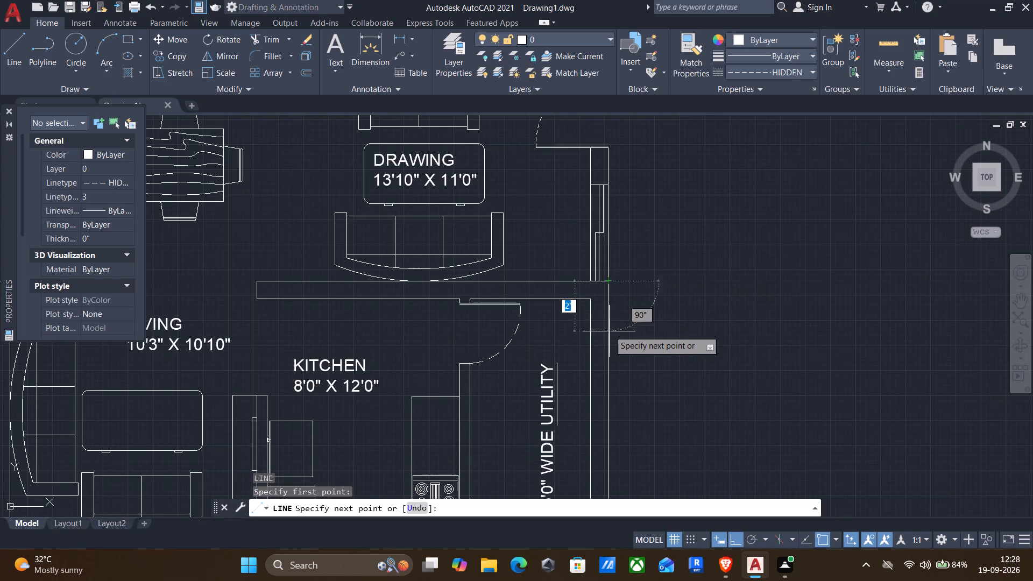
key("6")
key("shift+quotedbl")
key("Return")
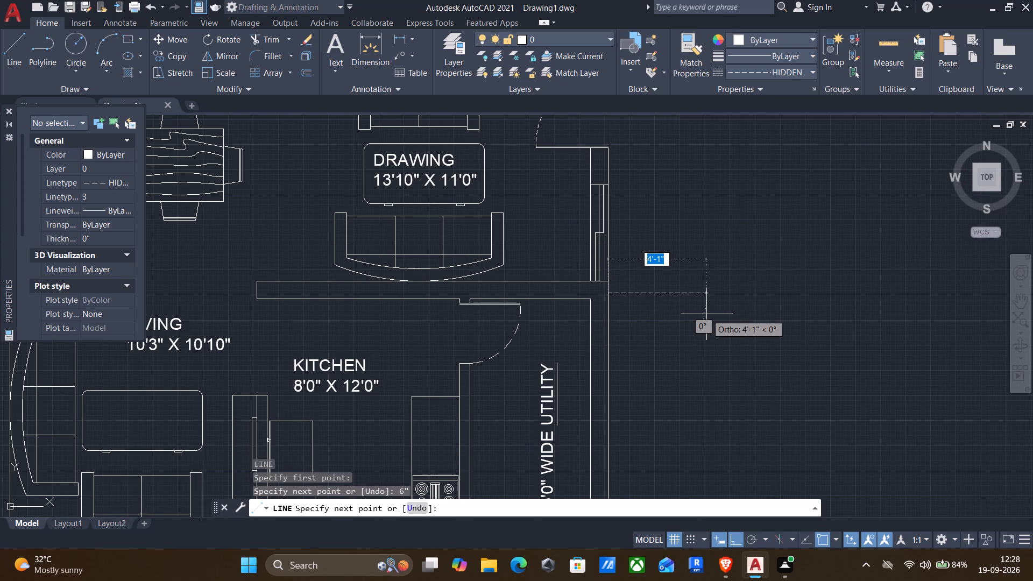
type("6\"")
key("Return")
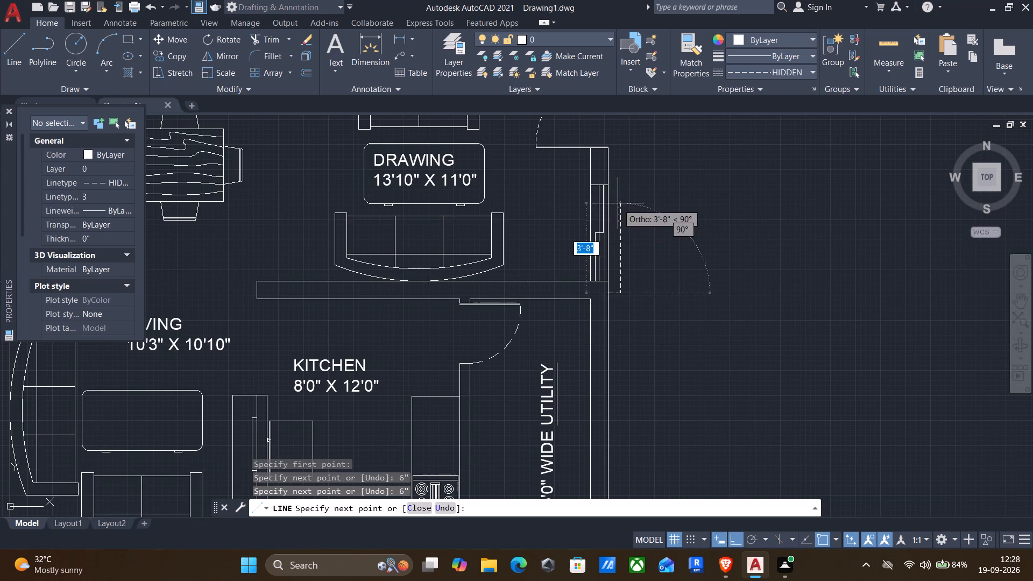
left_click(622, 181)
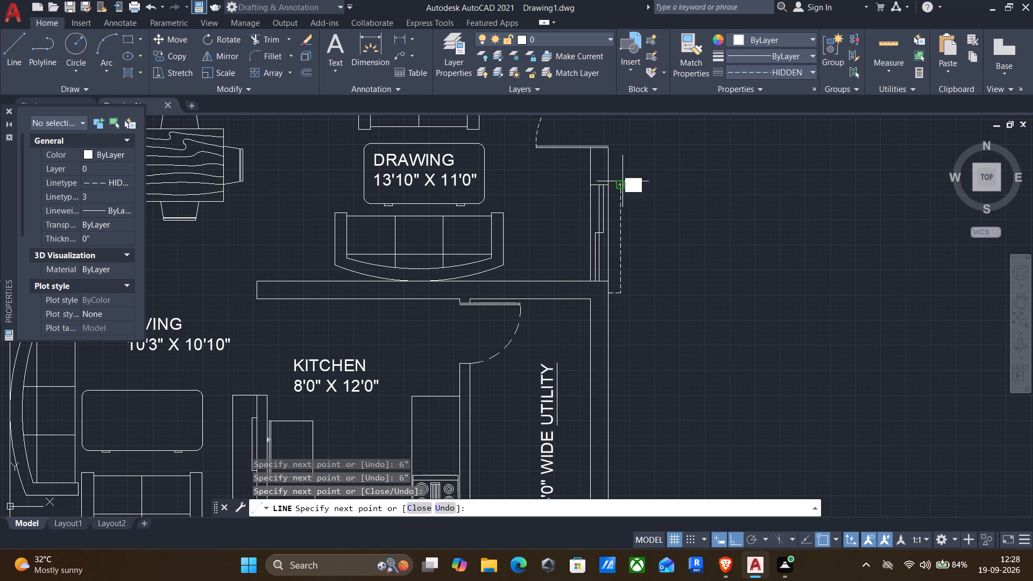
scroll(602, 182, "up", 2)
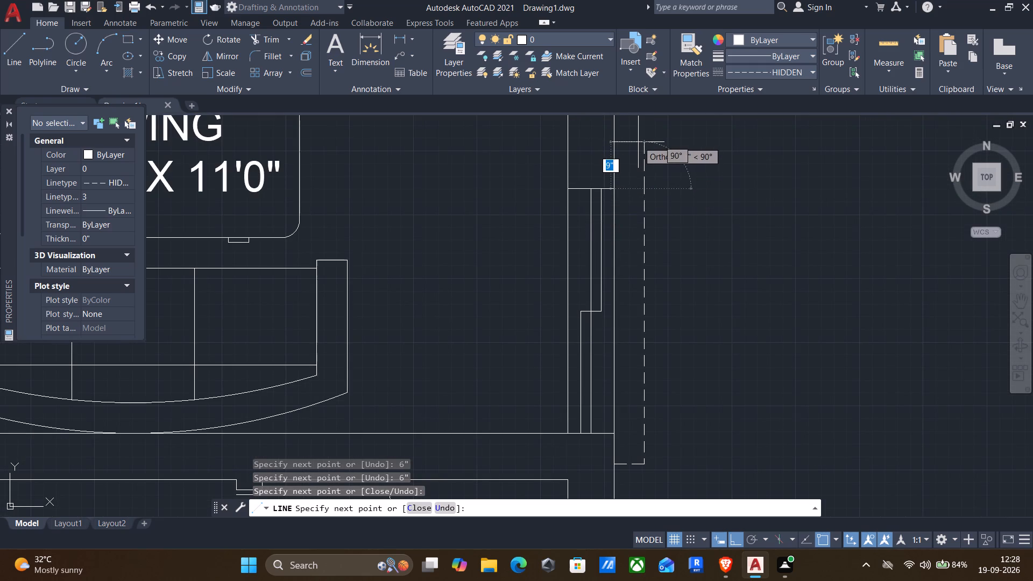
key("6")
key("shift+quotedbl")
key("Return")
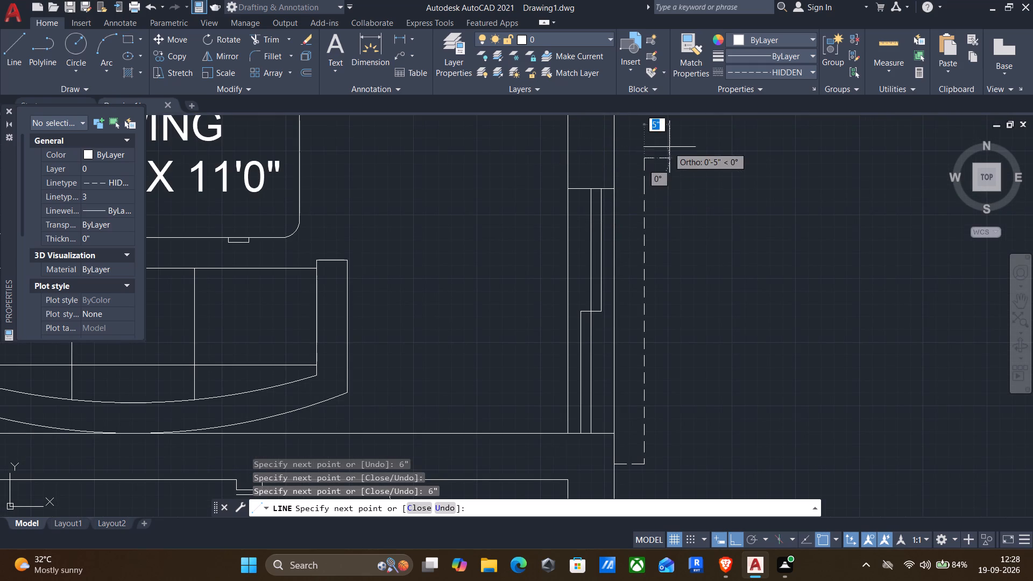
left_click(611, 162)
key("Return")
Look over the whole floor plan to check the dashed outlines outside the exterior windows.
scroll(623, 219, "down", 2)
middle_click_drag(611, 316, 676, 293)
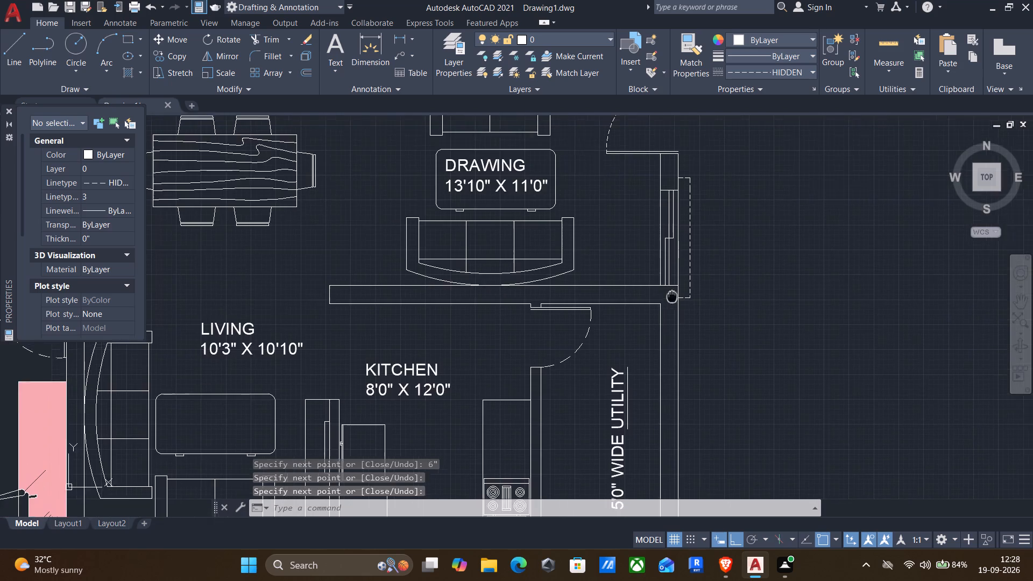
middle_click_drag(676, 293, 682, 292)
scroll(705, 282, "down", 1)
middle_click_drag(508, 325, 540, 423)
scroll(528, 403, "down", 2)
middle_click_drag(479, 401, 541, 391)
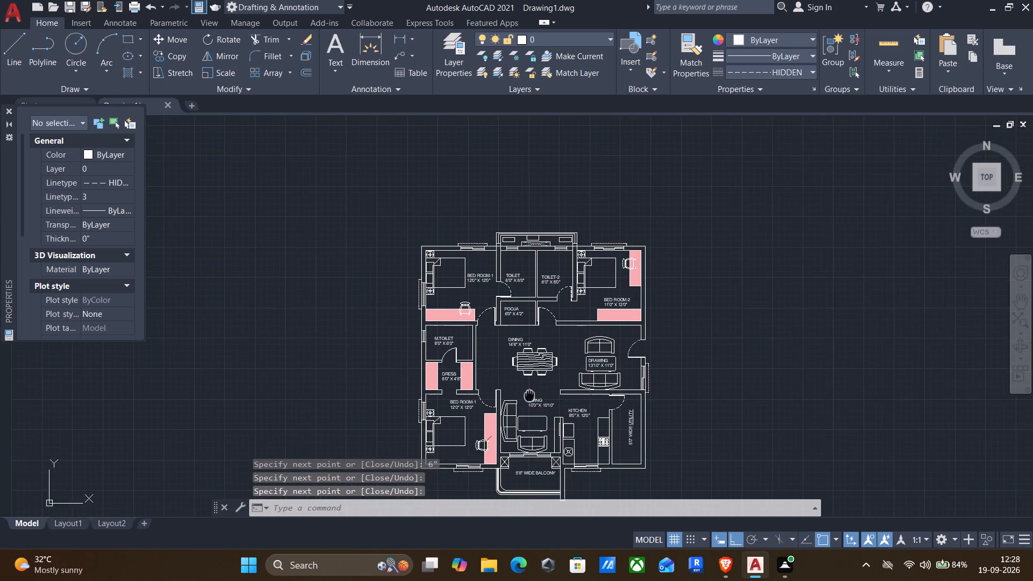
middle_click_drag(541, 391, 592, 368)
scroll(511, 377, "up", 1)
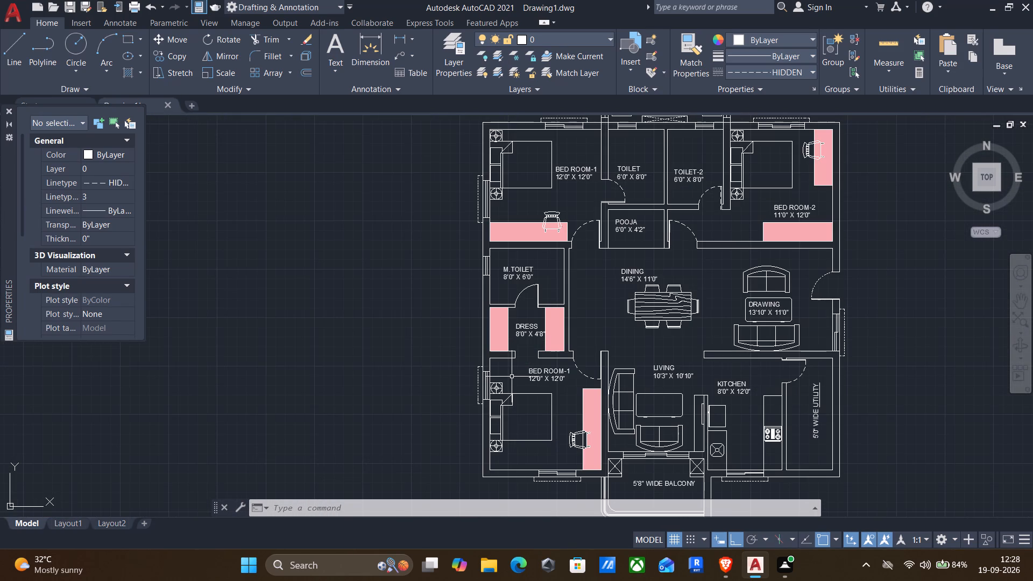
middle_click_drag(426, 330, 450, 291)
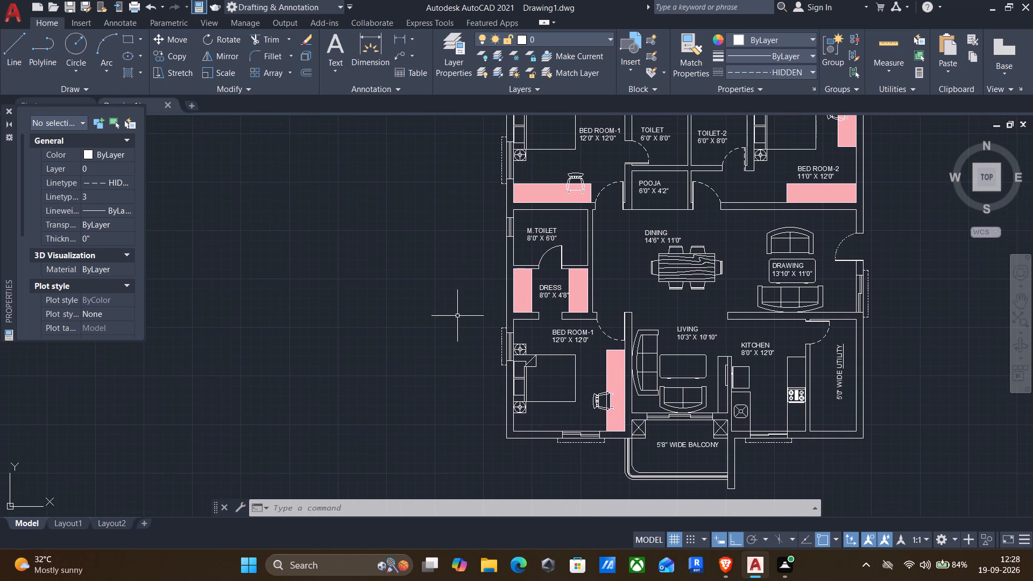
middle_click_drag(457, 316, 520, 336)
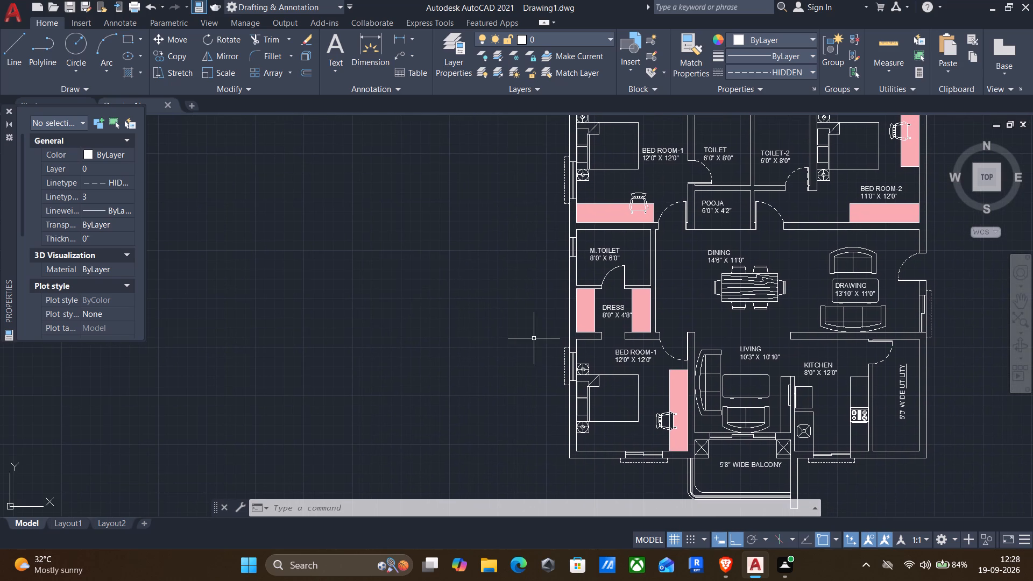
With the linetype set to ByLayer, draw a three-sided outline west of the Dress room, projecting 3' and aligned with its south and north walls.
scroll(559, 347, "up", 3)
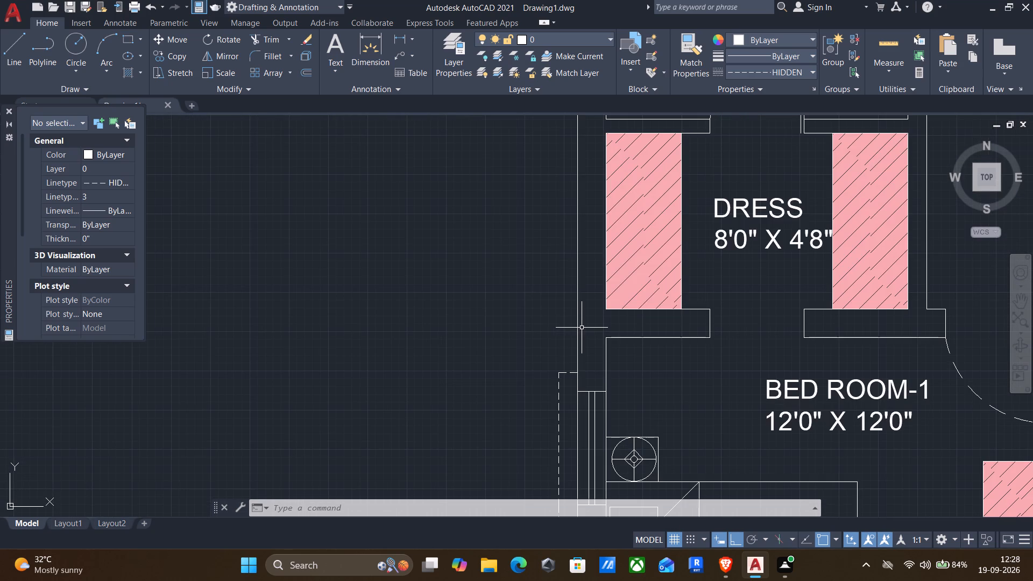
left_click(798, 74)
left_click(751, 88)
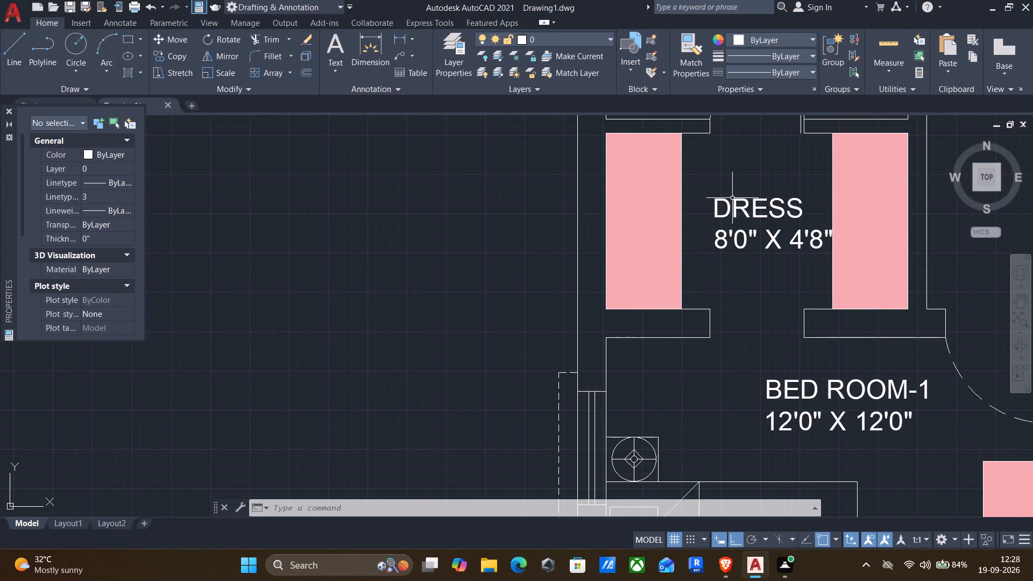
key("l")
key("Return")
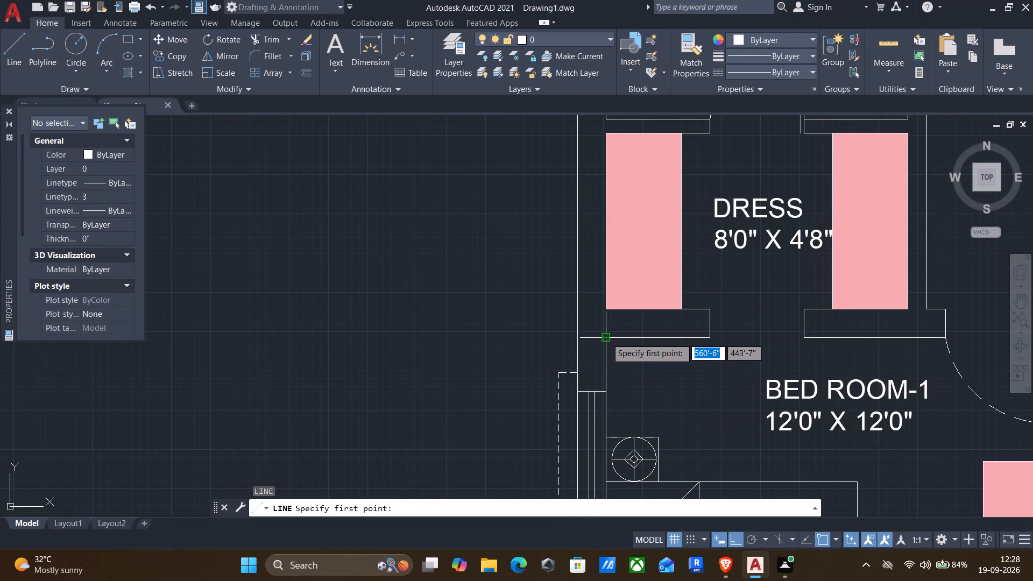
left_click(606, 338)
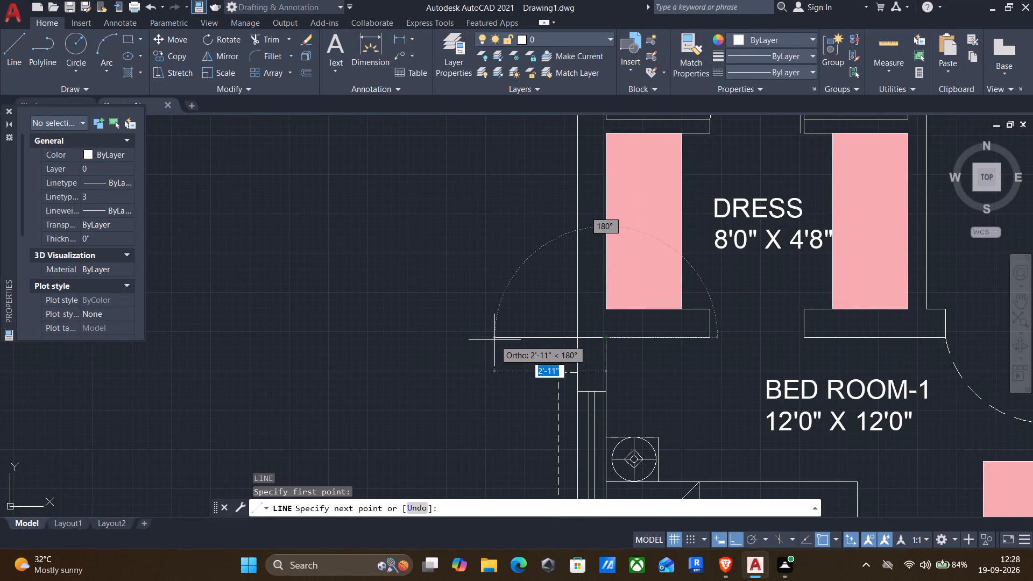
type("3'")
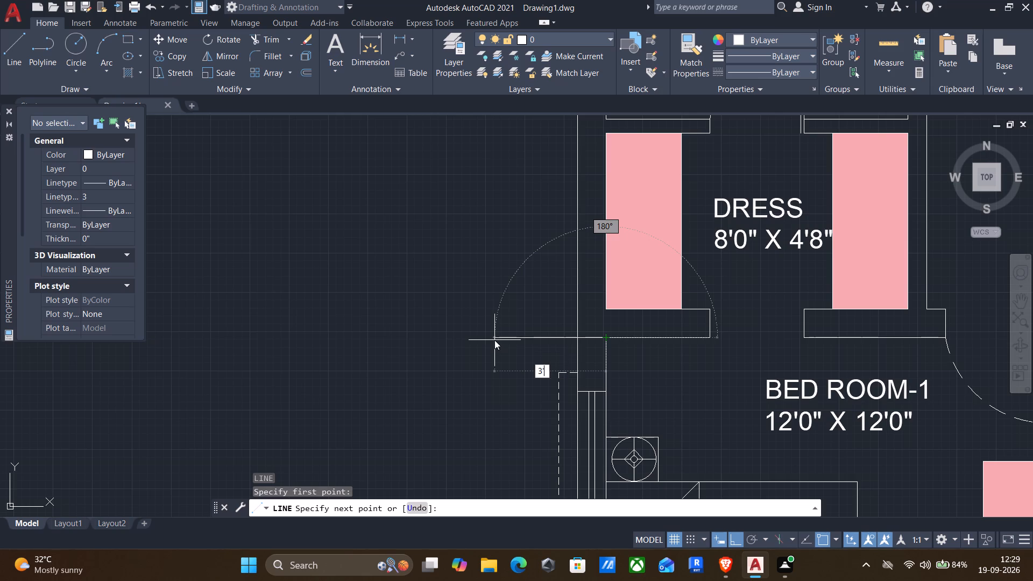
key("Return")
middle_click_drag(496, 224, 508, 395)
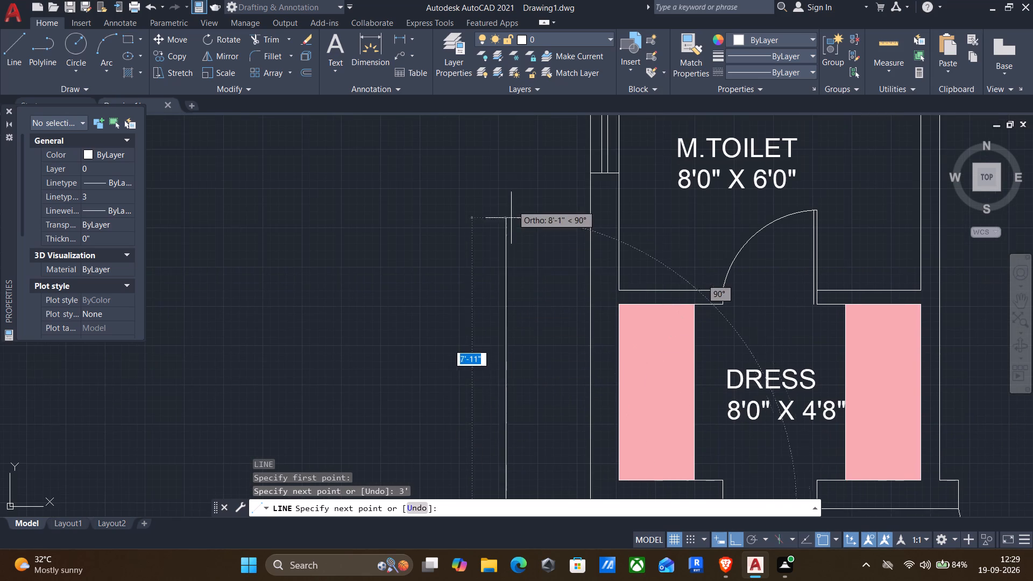
scroll(511, 225, "down", 1)
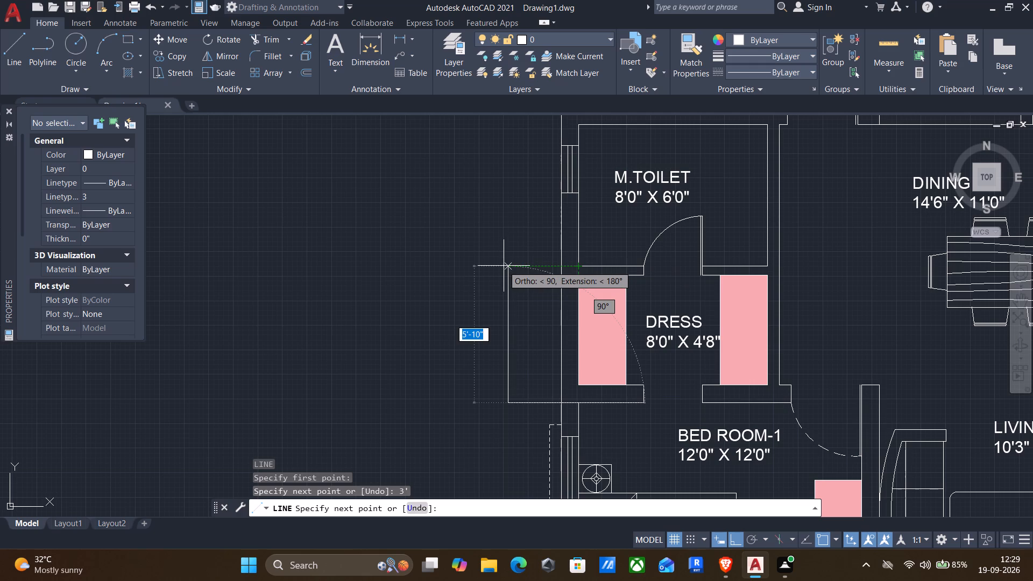
left_click(504, 266)
left_click(574, 262)
key("Return")
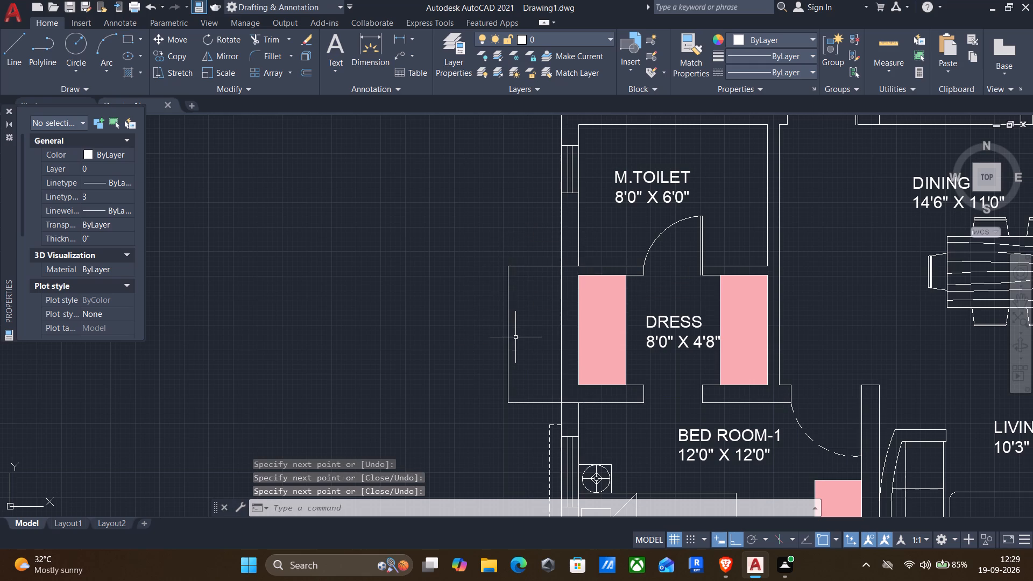
Offset the new outline inward: the west side by 6", the south side by 9" and the north side by 6".
key("o")
key("Return")
left_click_drag(493, 362, 504, 358)
left_click(527, 353)
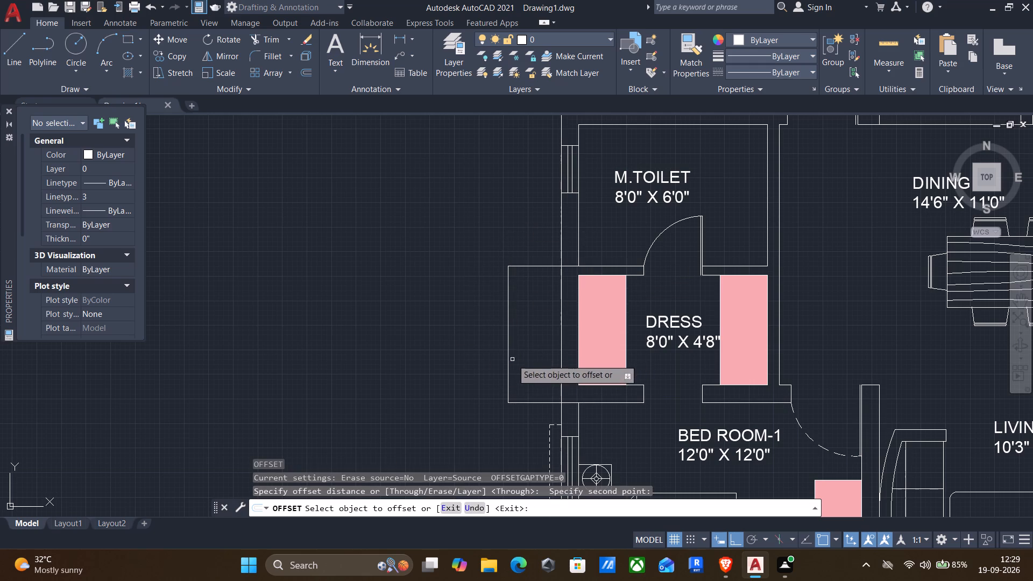
left_click(508, 362)
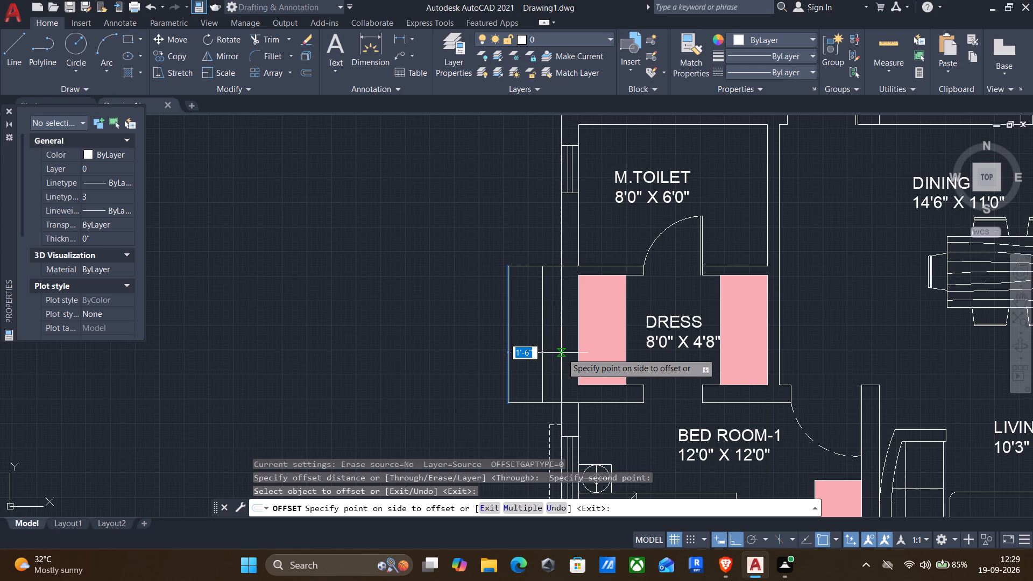
key("6")
key("shift+quotedbl")
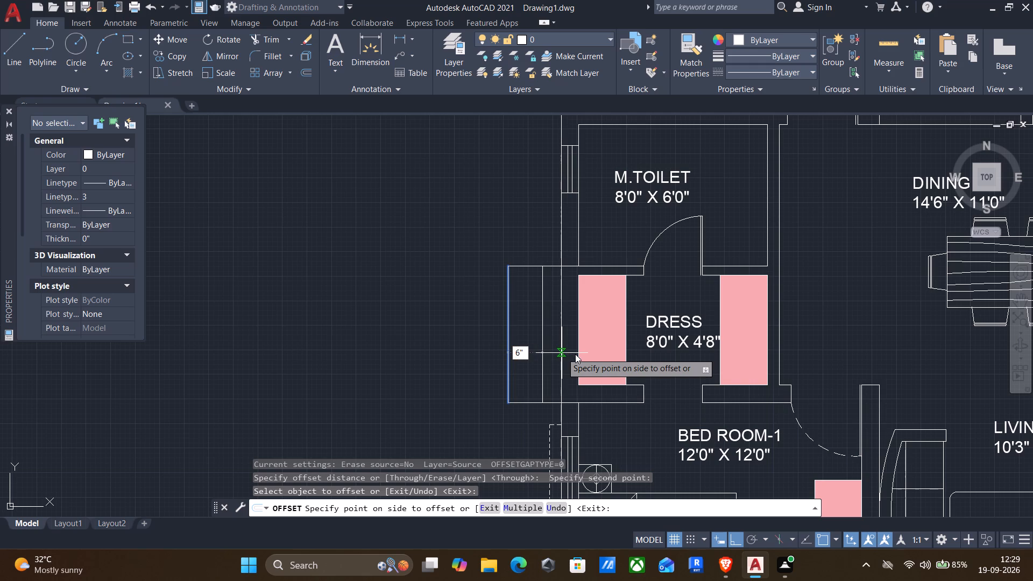
key("Return")
left_click(541, 403)
key("9")
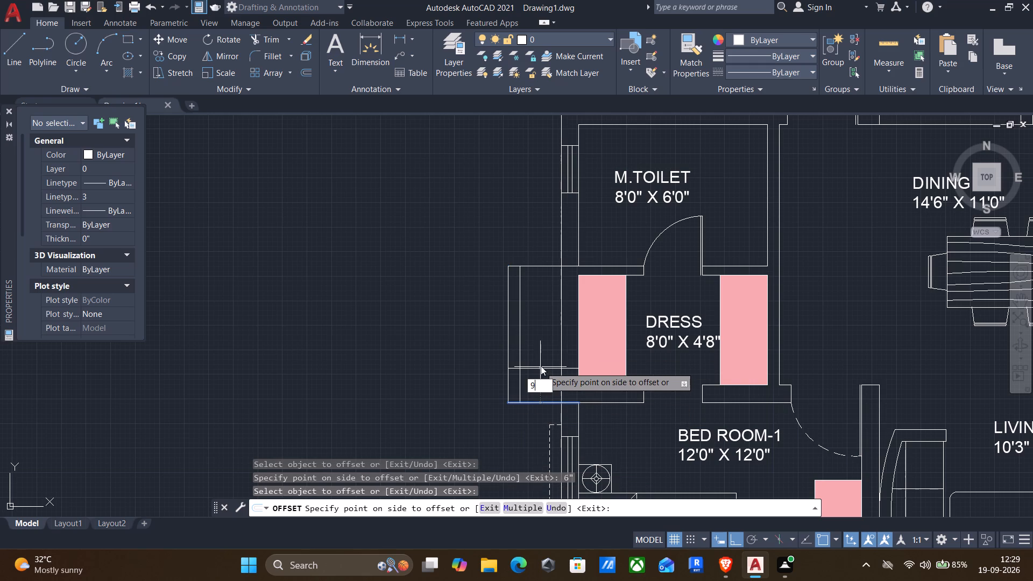
key("shift+quotedbl")
key("Return")
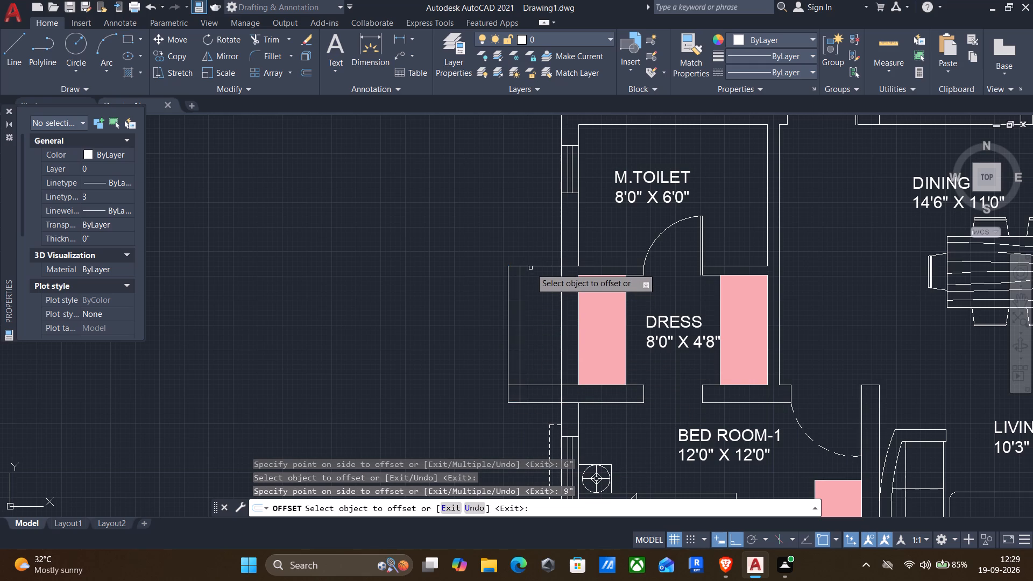
left_click(529, 266)
key("6")
key("shift+quotedbl")
key("Return")
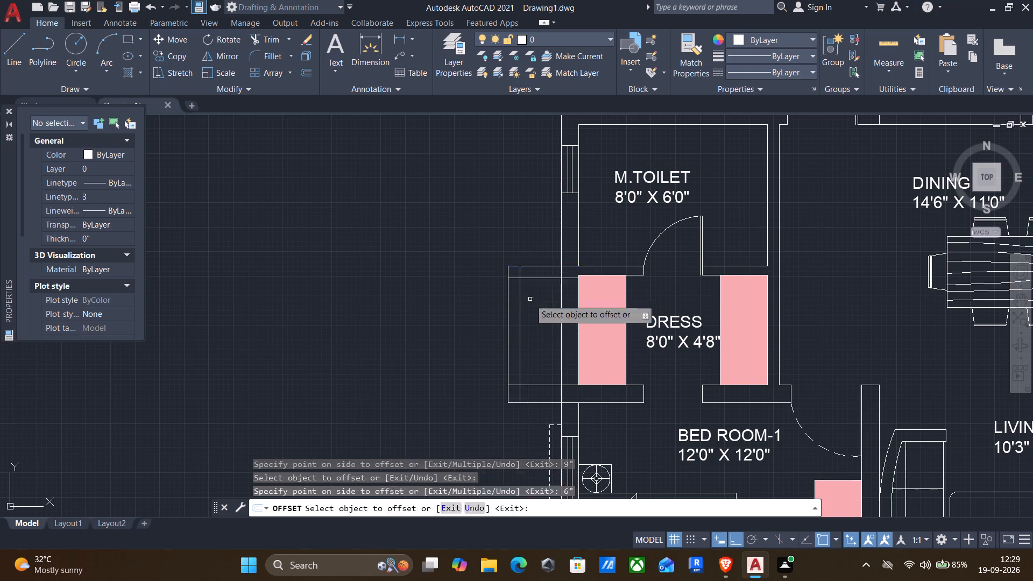
key("Escape")
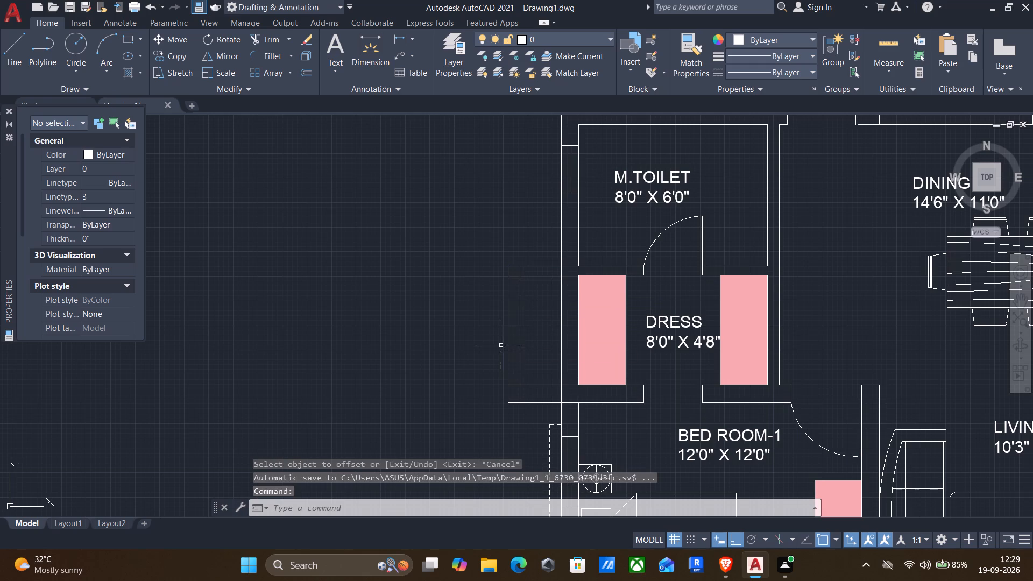
Trim the overlapping offset lines at the southwest and northwest corners of the projection outside the Dress room.
type("TR")
key("Return")
scroll(536, 396, "up", 1)
left_click_drag(530, 397, 506, 384)
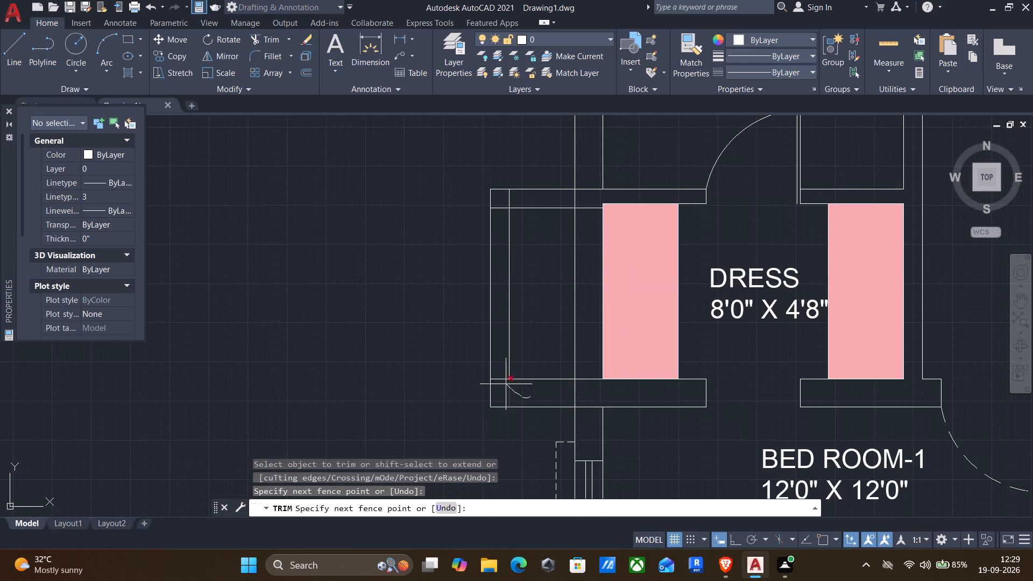
left_click_drag(506, 384, 501, 365)
scroll(520, 196, "up", 3)
left_click_drag(518, 199, 440, 265)
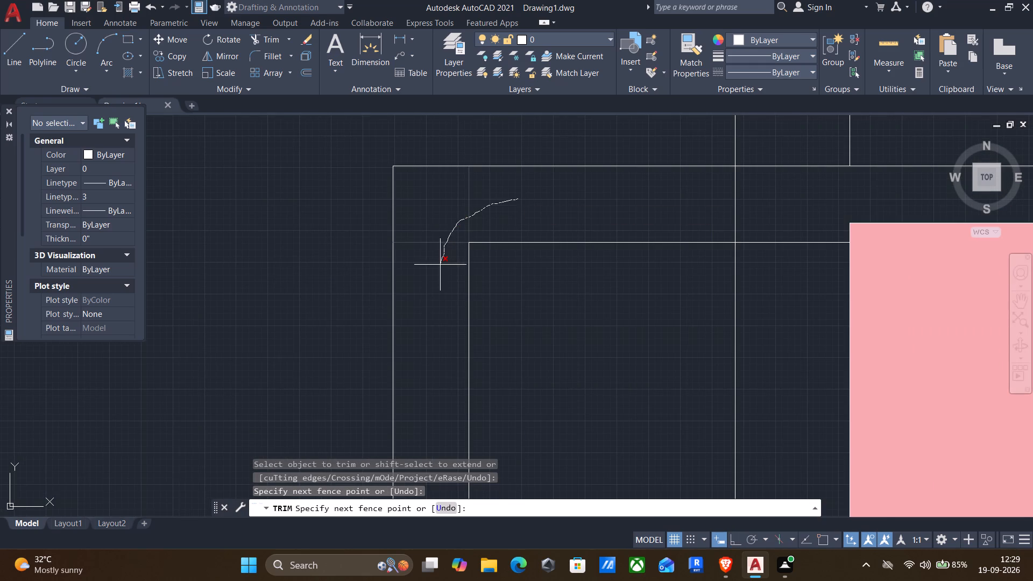
left_click_drag(440, 265, 440, 270)
scroll(438, 274, "down", 4)
middle_click_drag(339, 355, 379, 268)
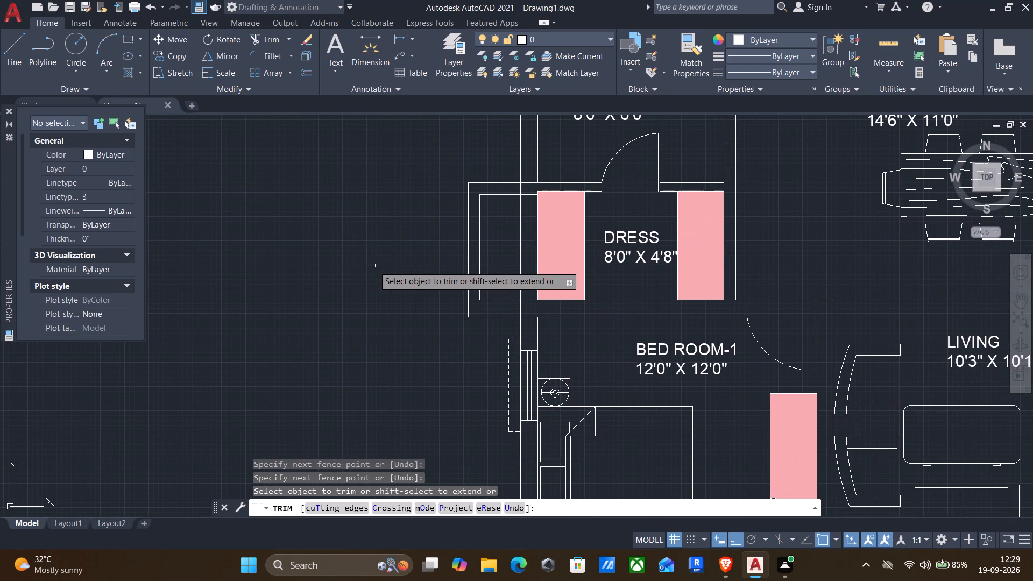
key("Escape")
Draw a narrow rectangle about 2'-9" long inside the Dress room projection, against the exterior wall face.
key("r")
key("e")
key("c")
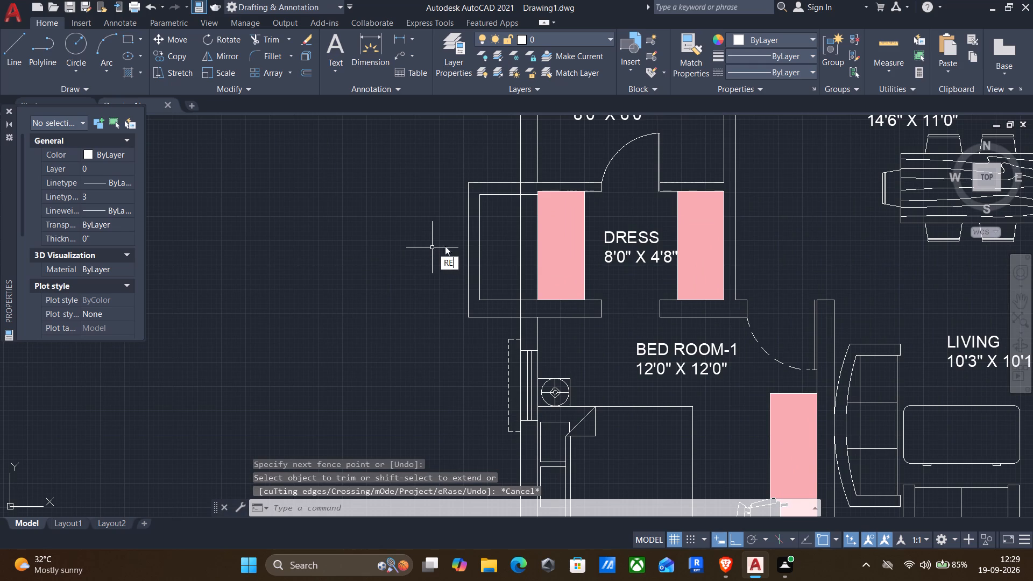
key("Return")
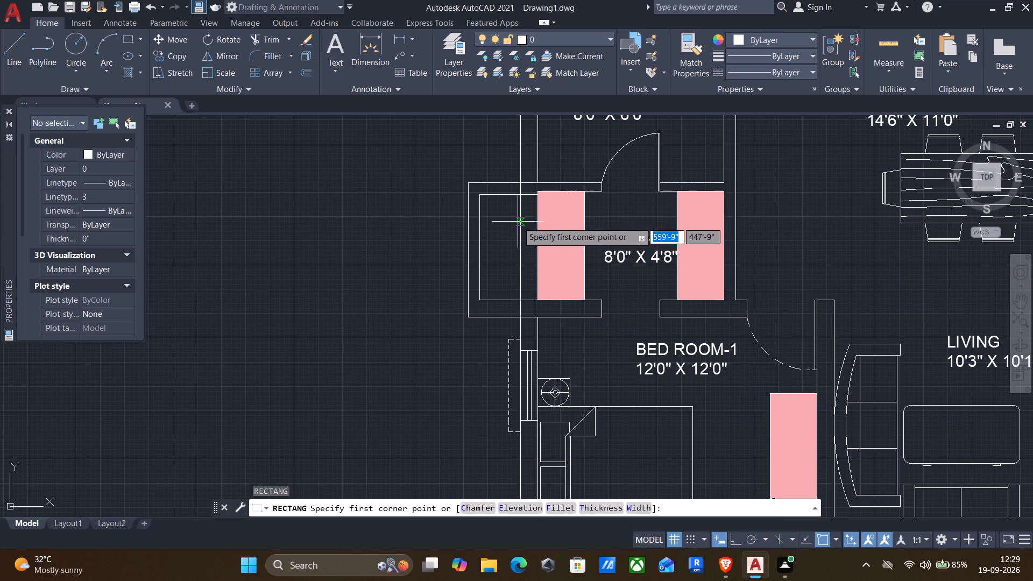
left_click(518, 218)
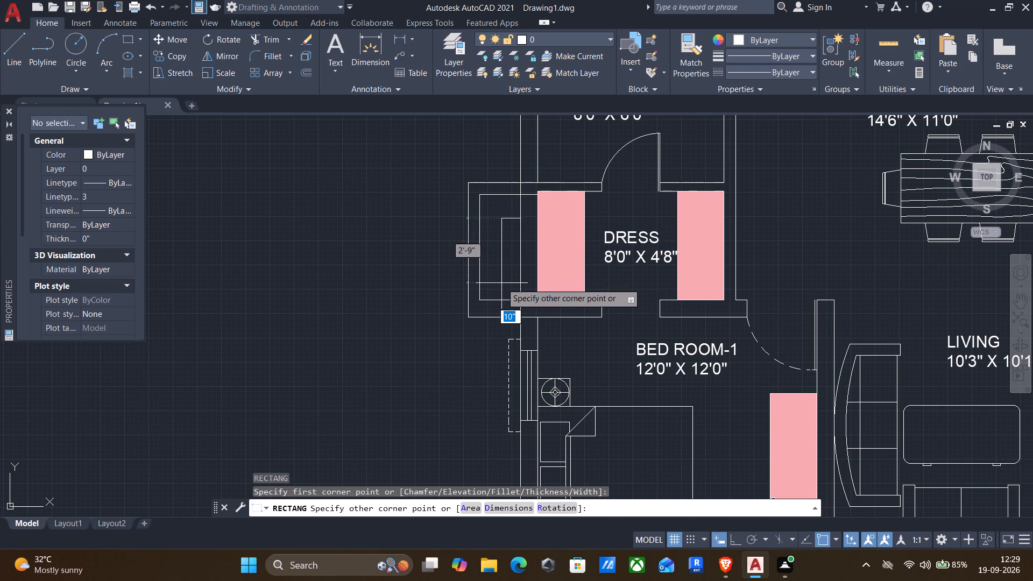
left_click(506, 284)
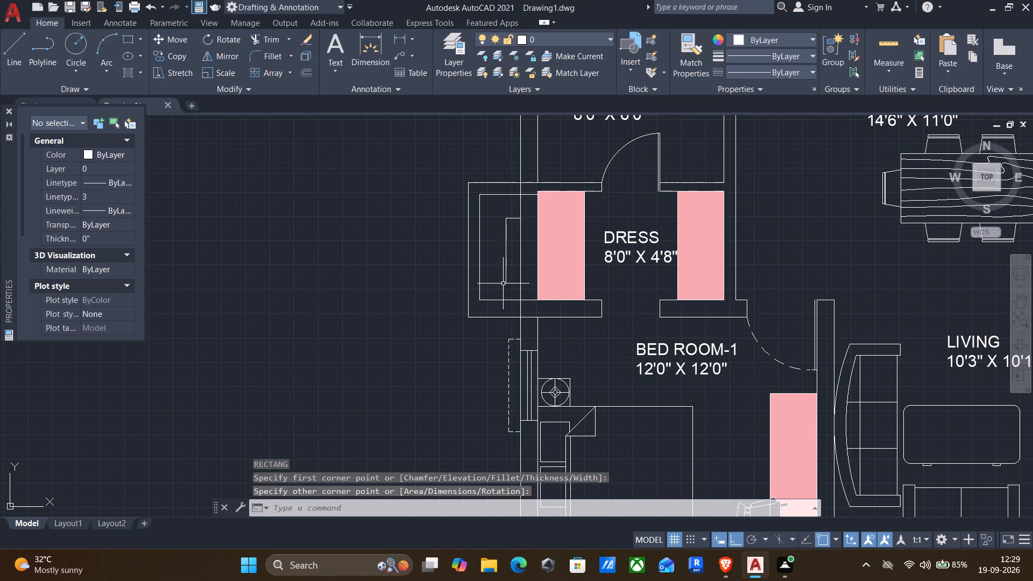
Draw a rectangle about 9" by 1'-1" against the inner face of the projection's west wall, near its south end.
key("Return")
scroll(482, 271, "up", 2)
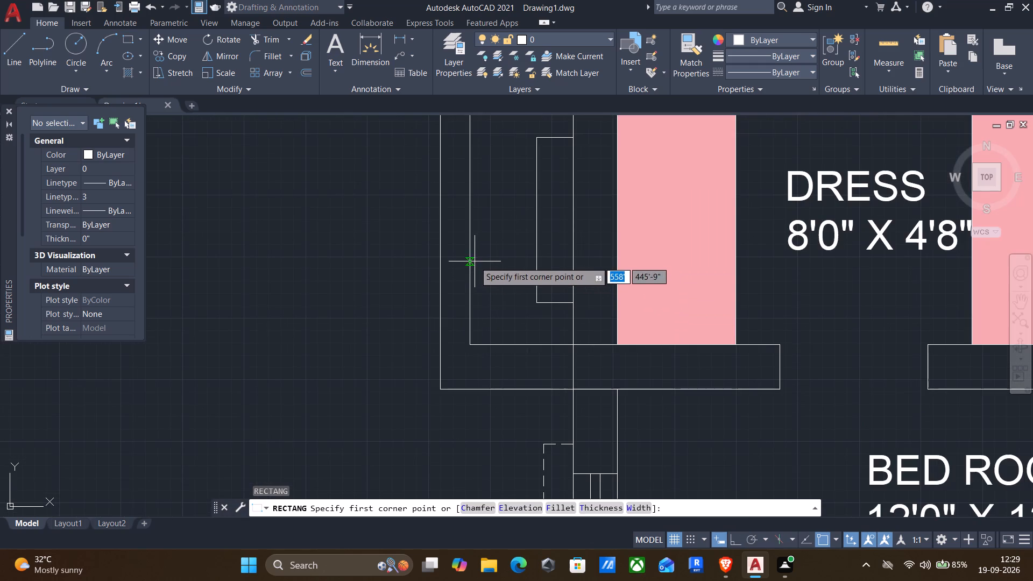
left_click(472, 256)
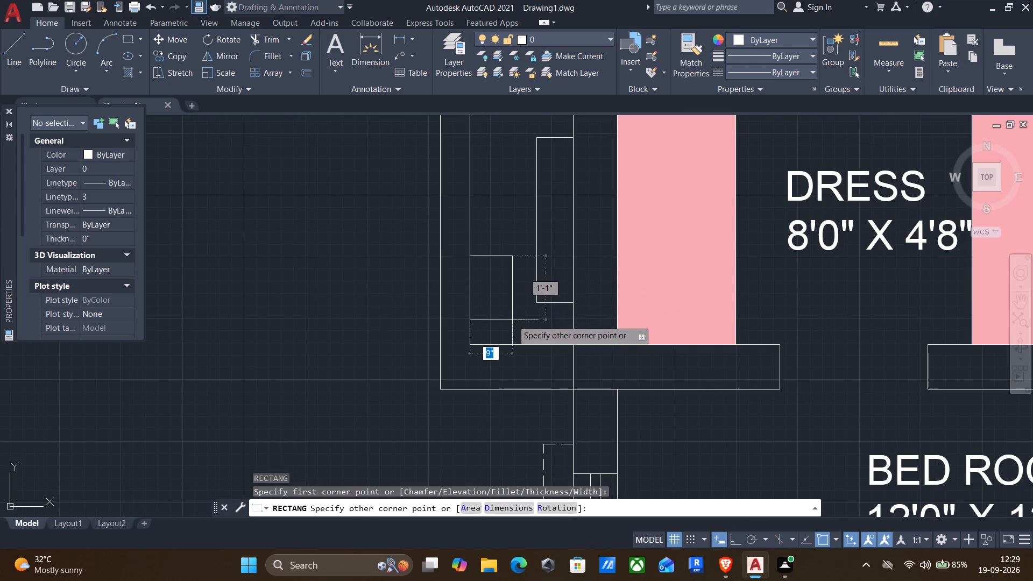
left_click(512, 320)
Copy the small rectangle northward along the inner face of the projection's west wall.
left_click_drag(508, 328, 503, 327)
left_click(487, 309)
key("c")
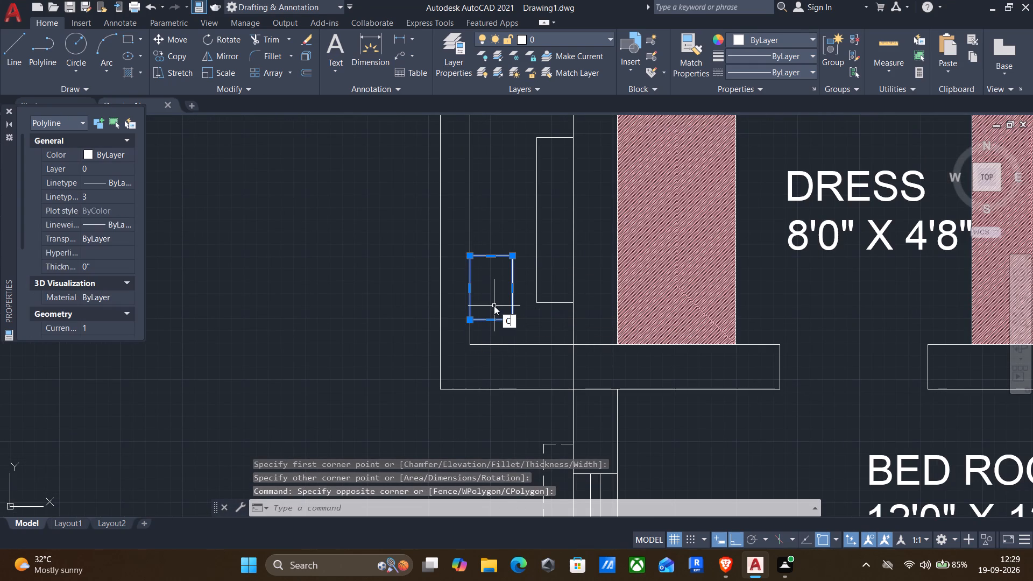
key("o")
key("Return")
left_click(468, 254)
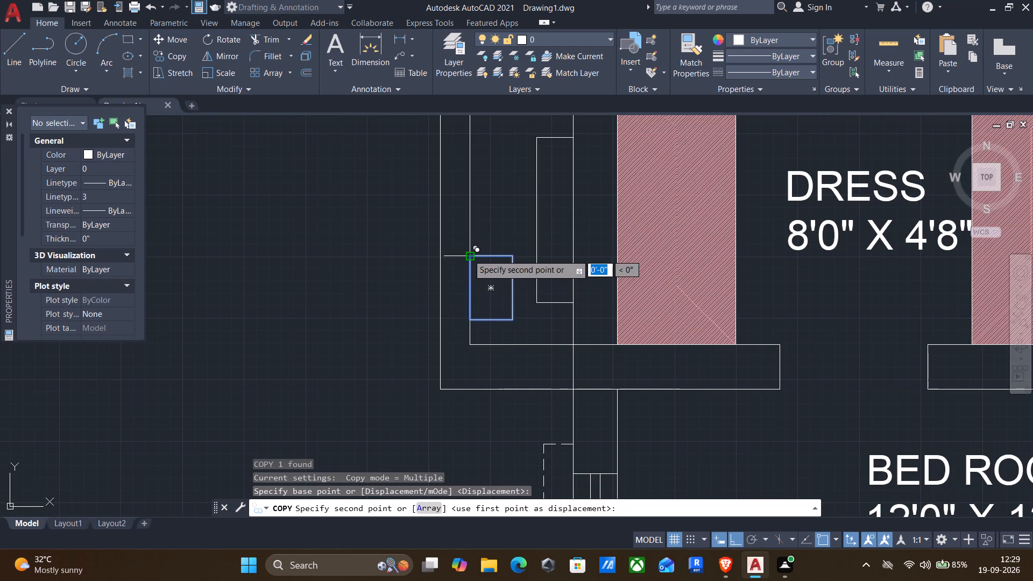
left_click(467, 153)
key("Return")
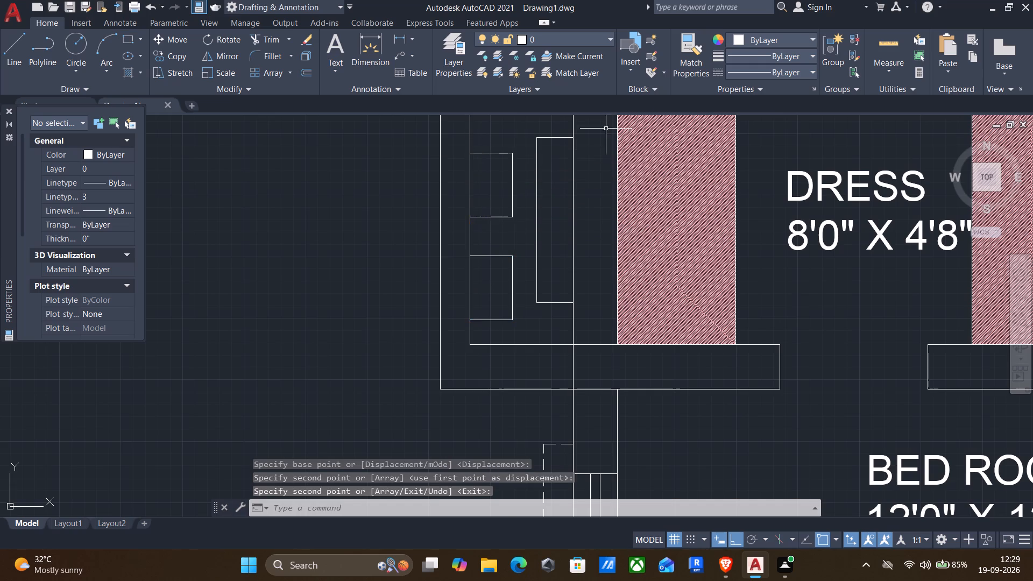
With the linetype set to HIDDEN, draw two crossing diagonals between opposite corners of the narrow rectangle beside the Dress room's exterior wall.
left_click(771, 72)
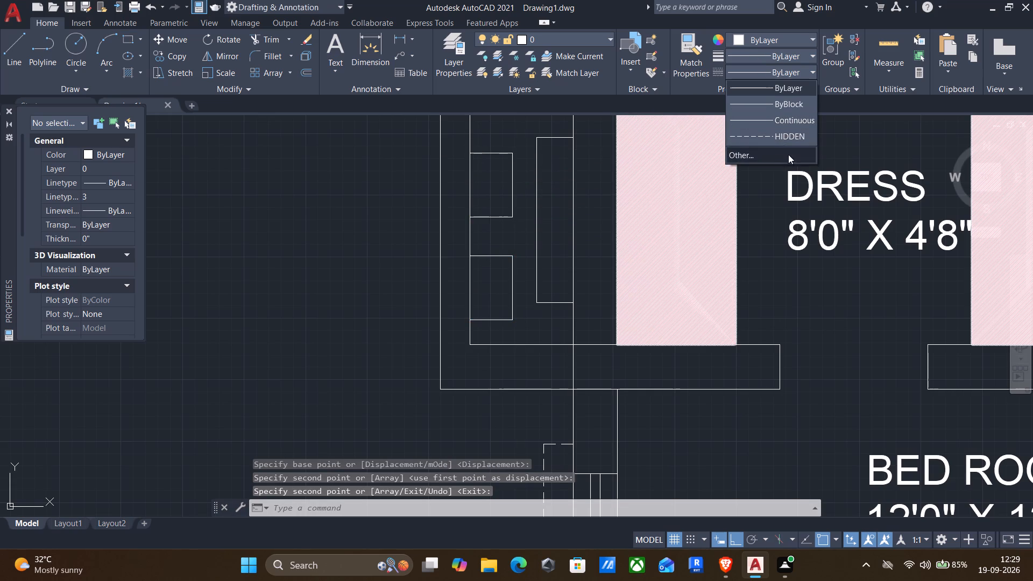
left_click(768, 134)
key("l")
key("Return")
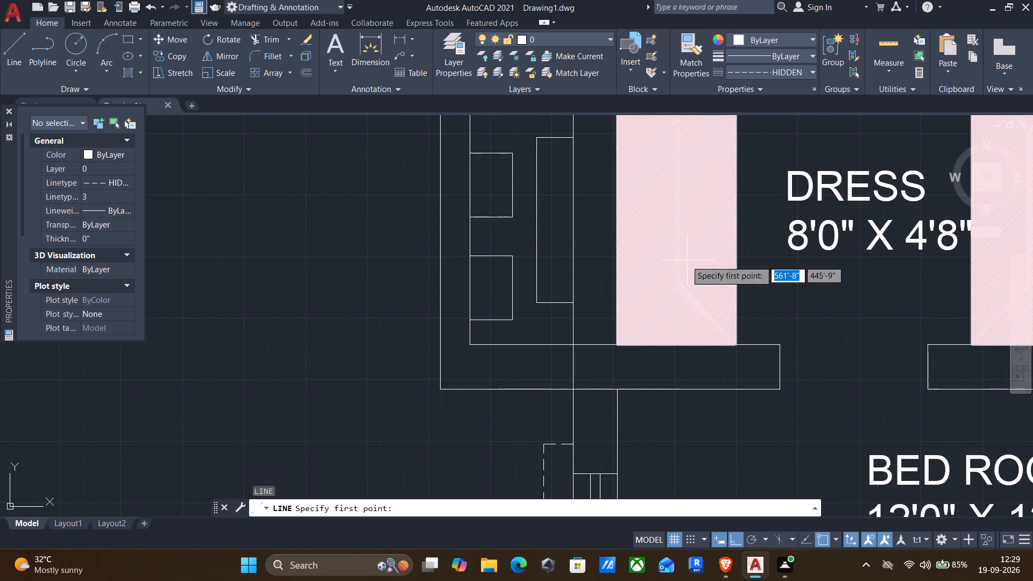
left_click(572, 143)
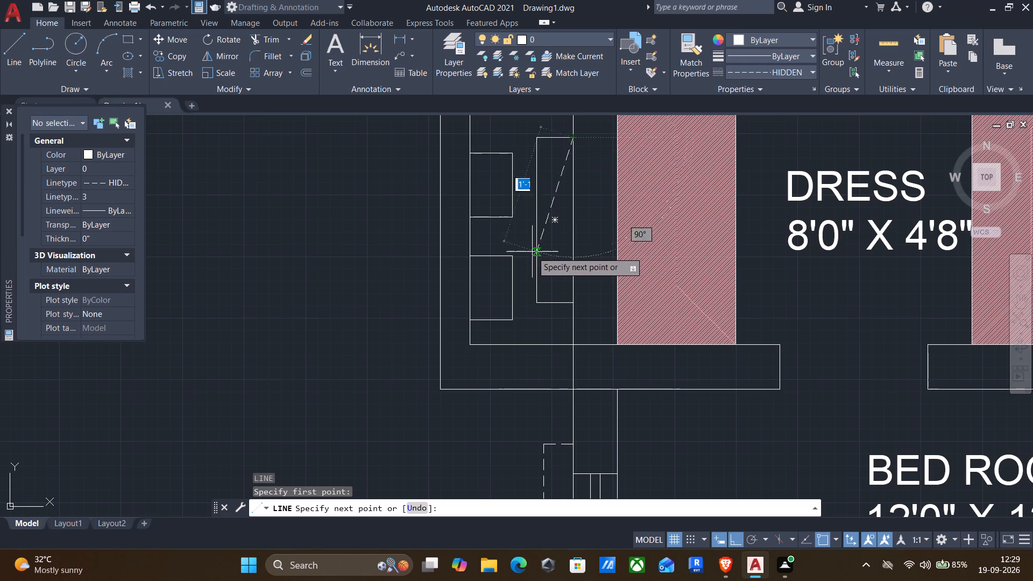
key("F8")
left_click(534, 308)
key("Return")
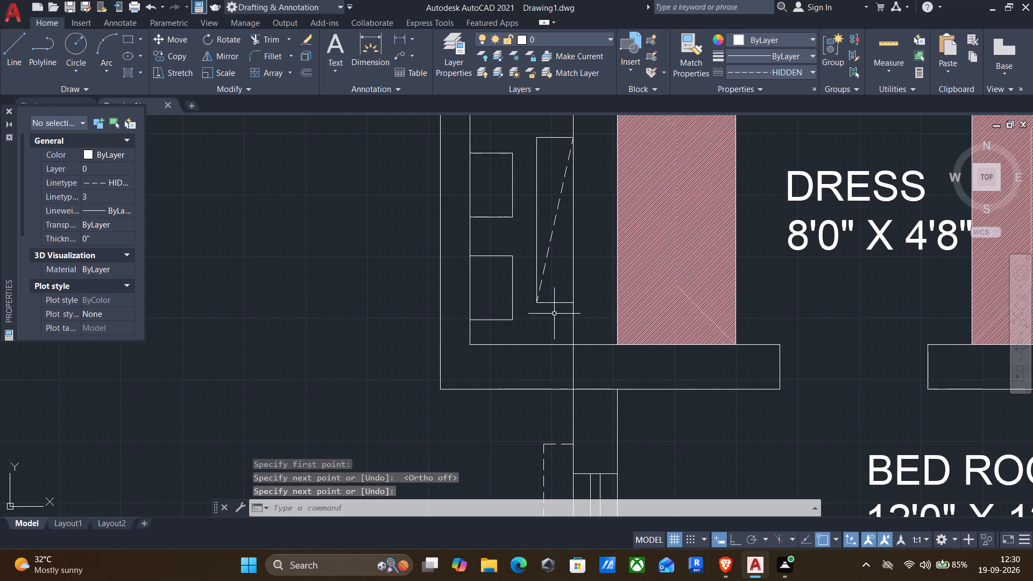
key("Return")
left_click(569, 306)
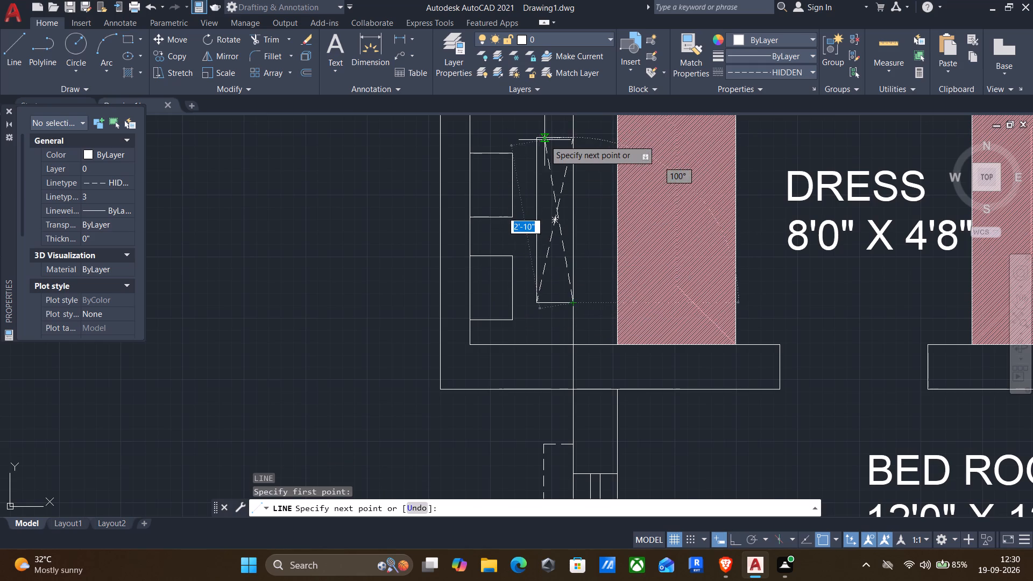
left_click(537, 138)
key("Return")
Close the Properties palette.
scroll(500, 215, "down", 1)
scroll(456, 258, "down", 2)
middle_click_drag(429, 280, 456, 262)
scroll(450, 263, "down", 2)
middle_click_drag(450, 277, 373, 285)
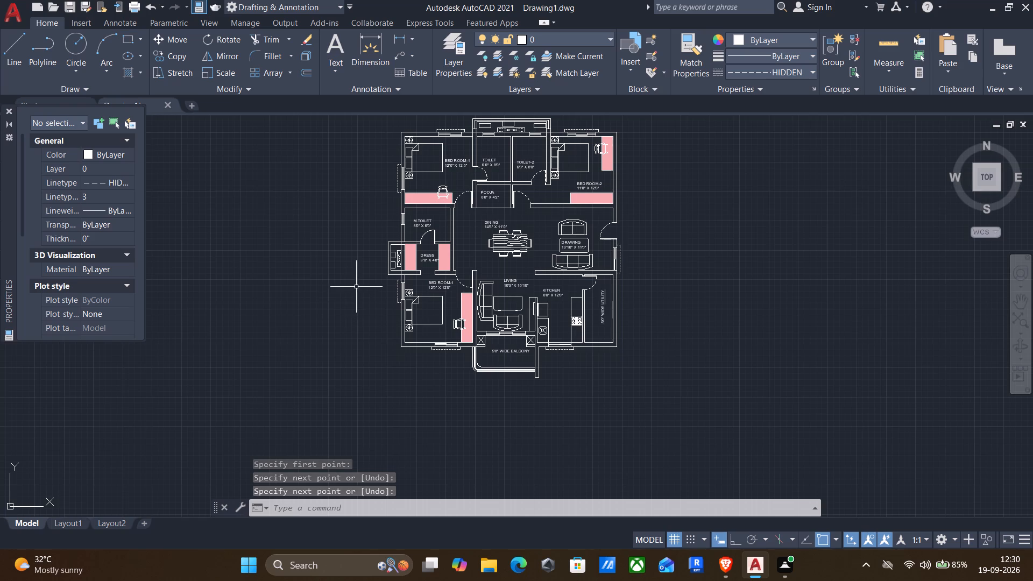
middle_click_drag(351, 287, 352, 316)
left_click(11, 109)
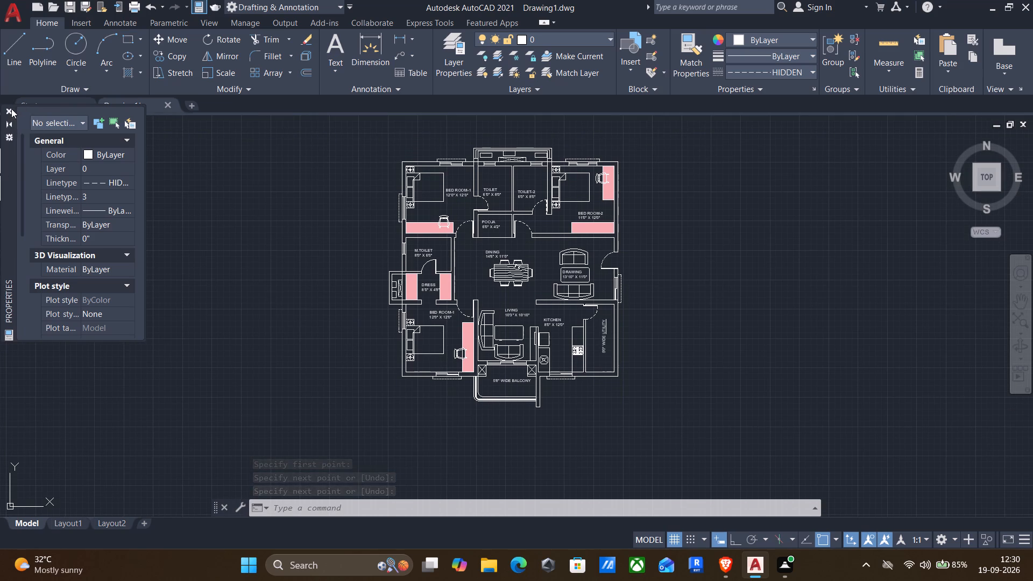
middle_click_drag(214, 184, 258, 211)
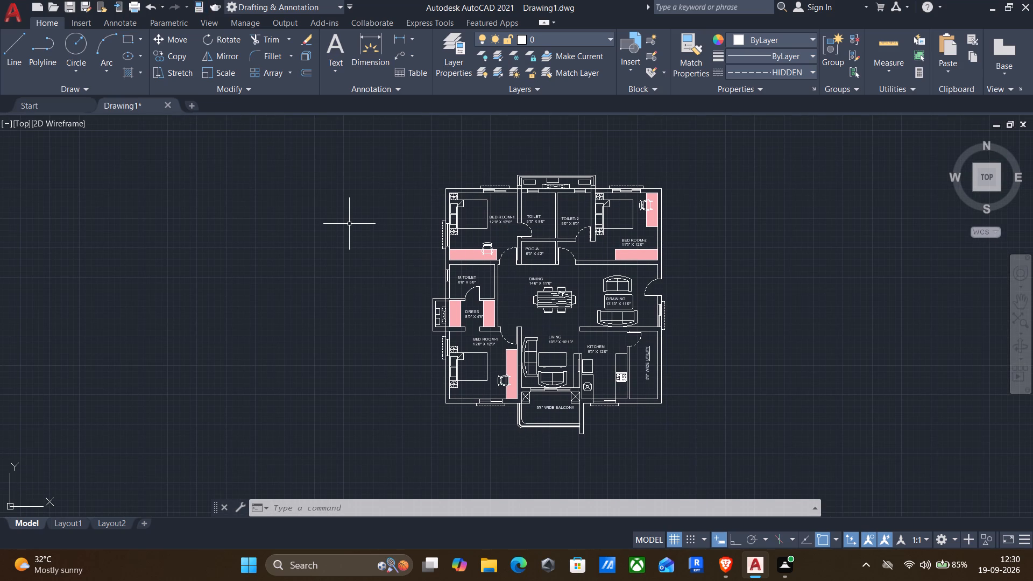
Begin saving the drawing in Documents, entering the copied title "Modern 3BHK Residential Apartment Plan – 1882 Sq. Ft" as the file name.
key("ctrl+s")
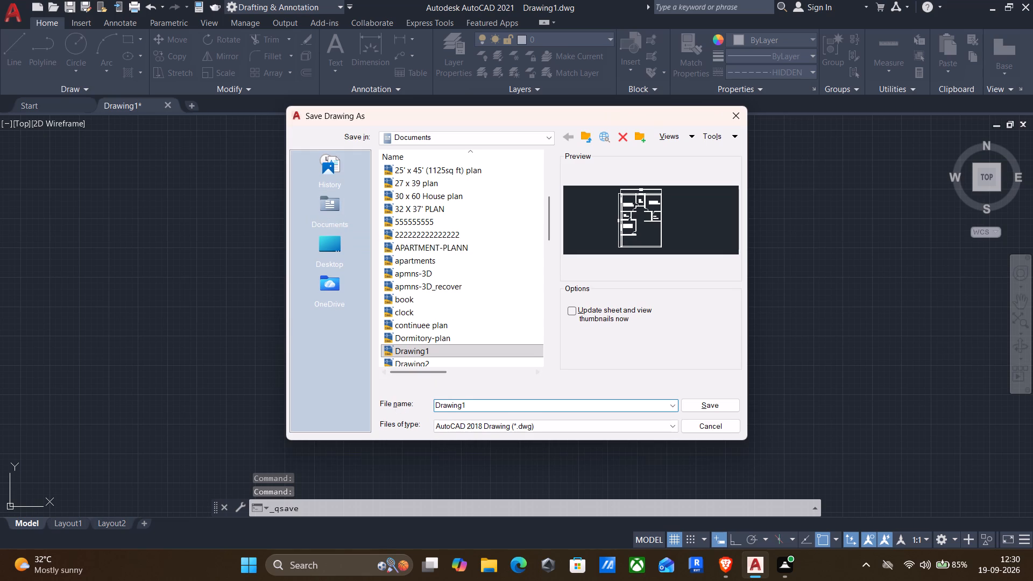
left_click_drag(498, 407, 273, 395)
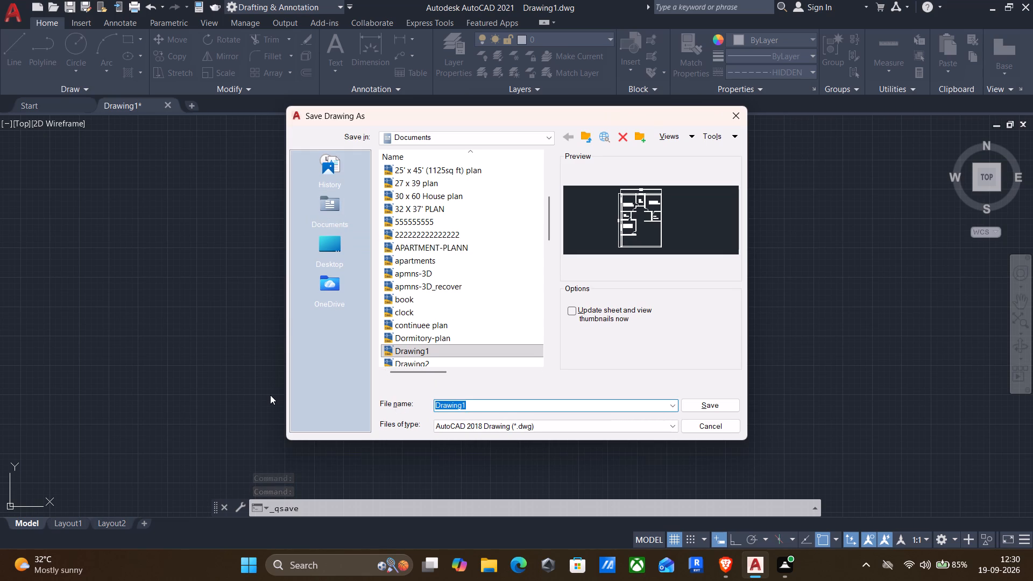
key("BackSpace")
key("super+v")
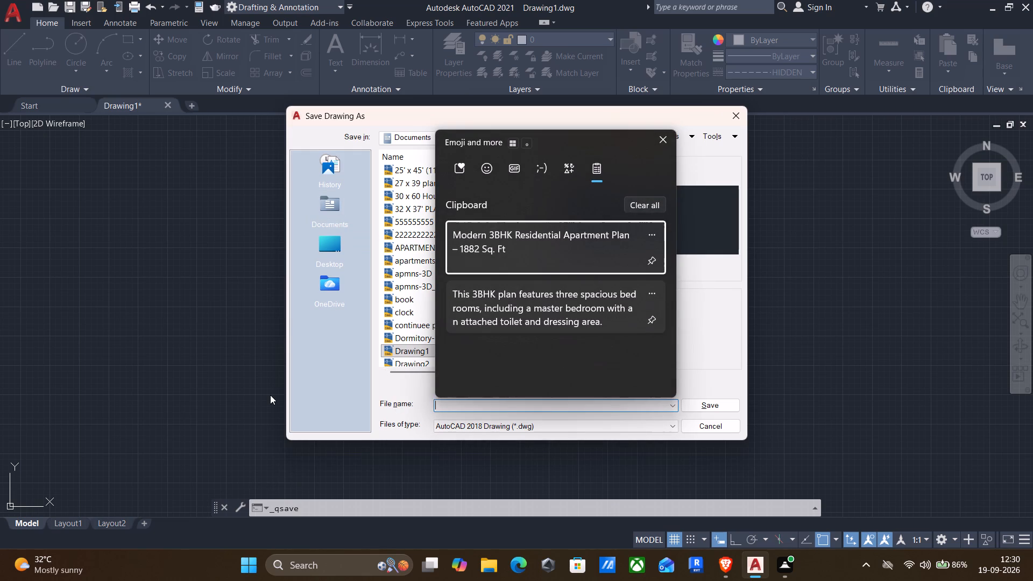
left_click(493, 240)
key("ctrl+v")
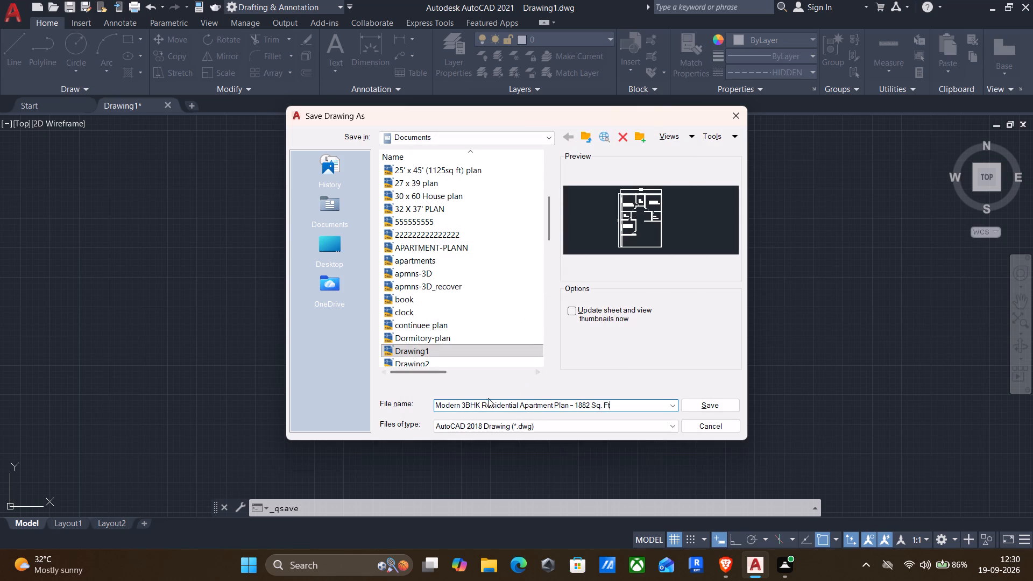
scroll(486, 401, "up", 1)
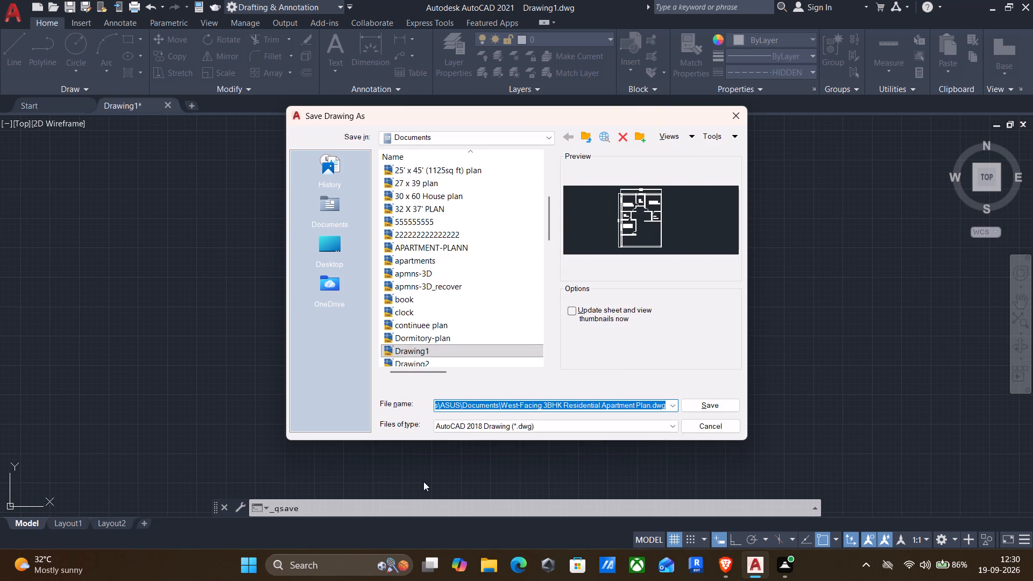
left_click(465, 406)
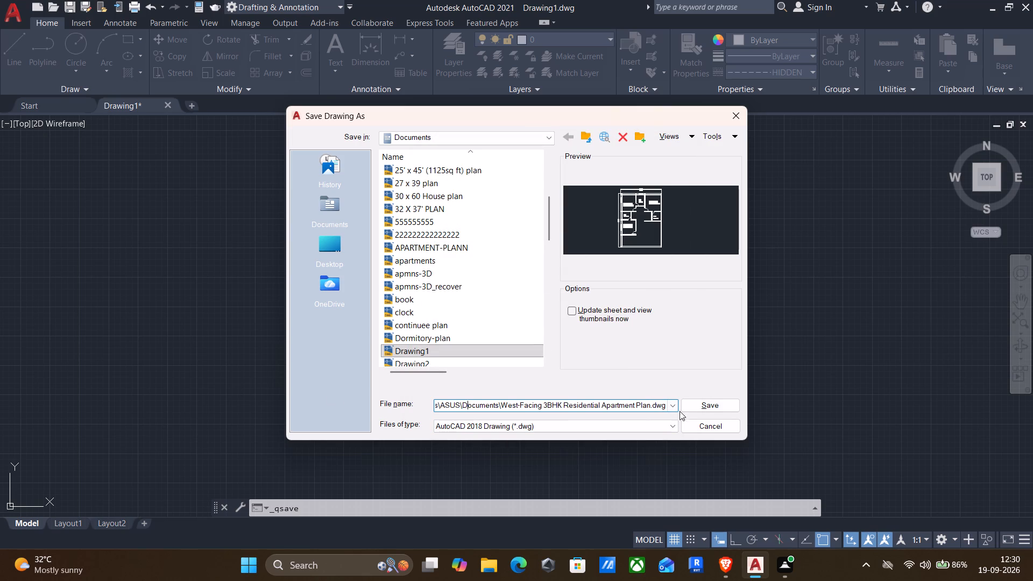
left_click(671, 406)
left_click(672, 406)
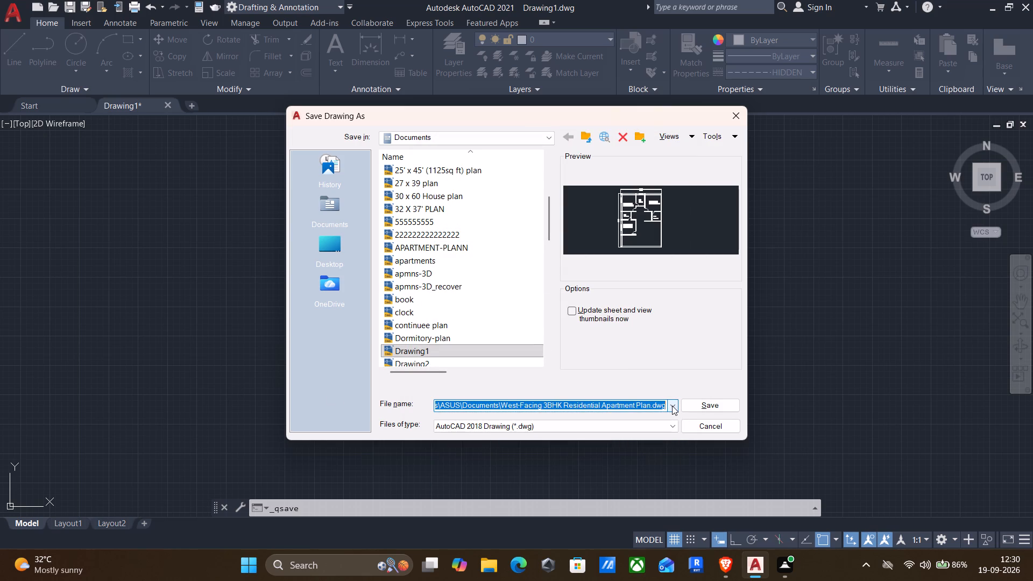
key("BackSpace")
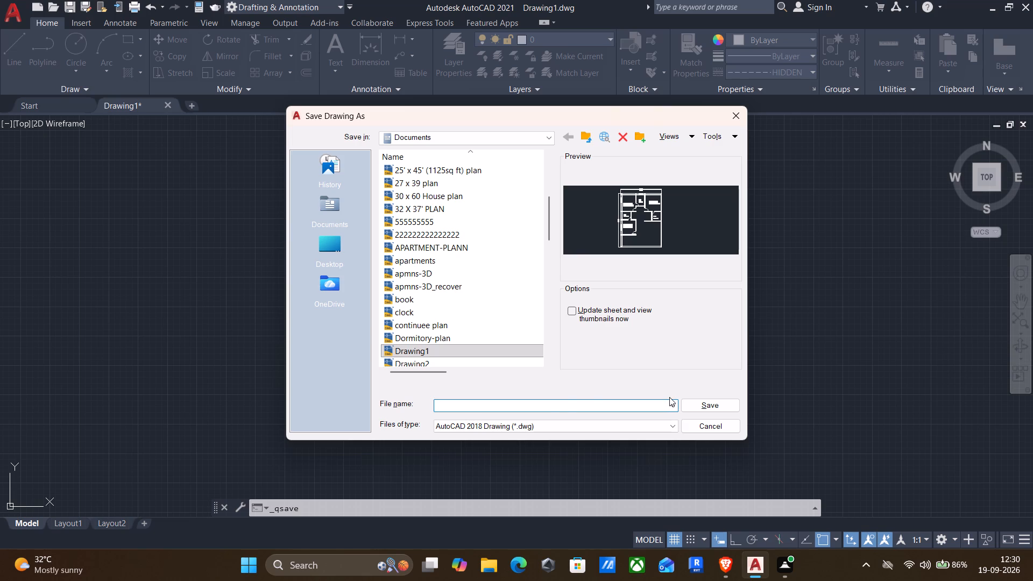
key("ctrl+v")
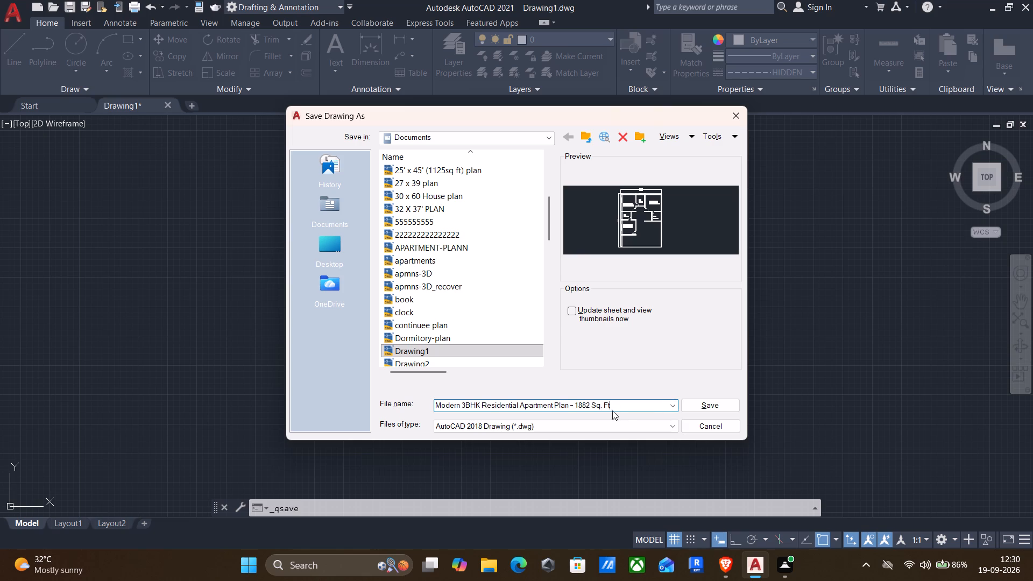
Shorten the file name to "3BHK Residential 1882 Sq. Ft", copy that name, and save the drawing.
left_click(619, 408)
key("Left")
key("Left")
key("Left")
key("Left")
key("Left")
key("Left")
key("Left")
left_click(461, 407)
key("BackSpace")
key("BackSpace")
key("BackSpace")
key("BackSpace")
key("BackSpace")
key("BackSpace")
key("BackSpace")
key("BackSpace")
key("BackSpace")
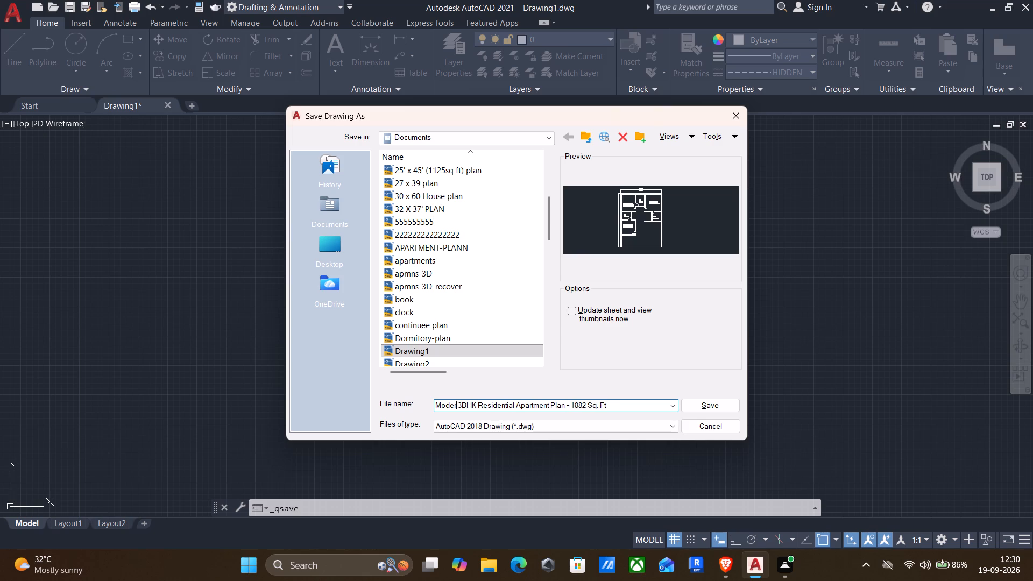
left_click(551, 405)
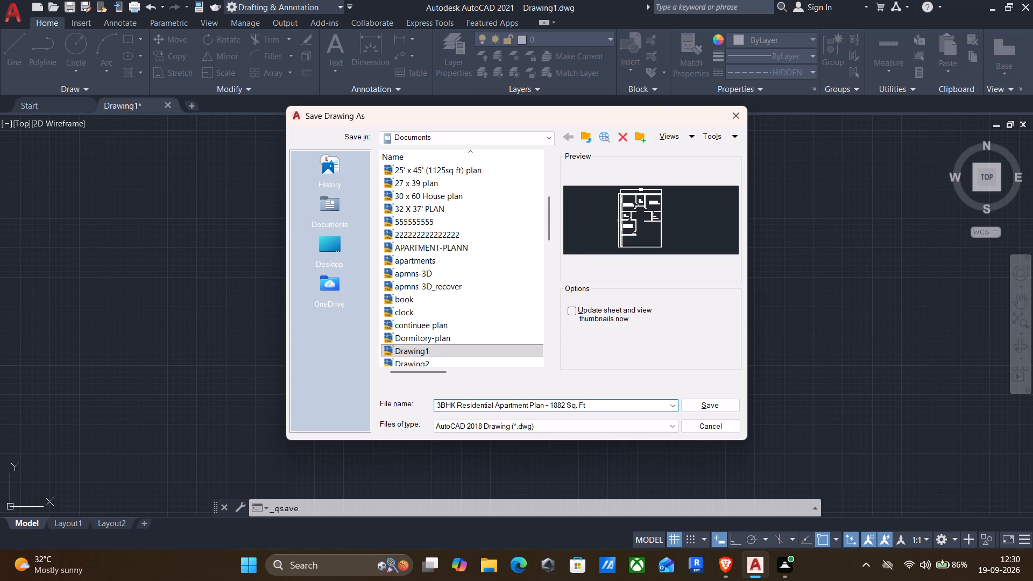
key("BackSpace")
key("BackSpace")
key("BackSpace")
key("BackSpace")
key("BackSpace")
key("BackSpace")
key("BackSpace")
key("BackSpace")
key("BackSpace")
key("BackSpace")
key("BackSpace")
key("BackSpace")
key("BackSpace")
key("BackSpace")
key("BackSpace")
key("BackSpace")
key("BackSpace")
left_click_drag(549, 402, 351, 392)
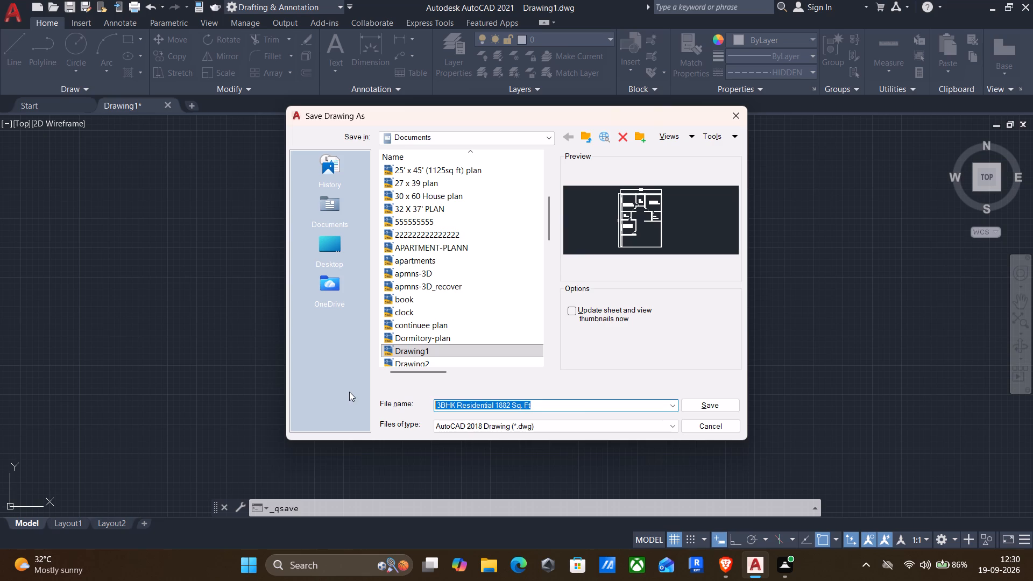
key("ctrl+c")
left_click(223, 412)
left_click(619, 406)
left_click(713, 404)
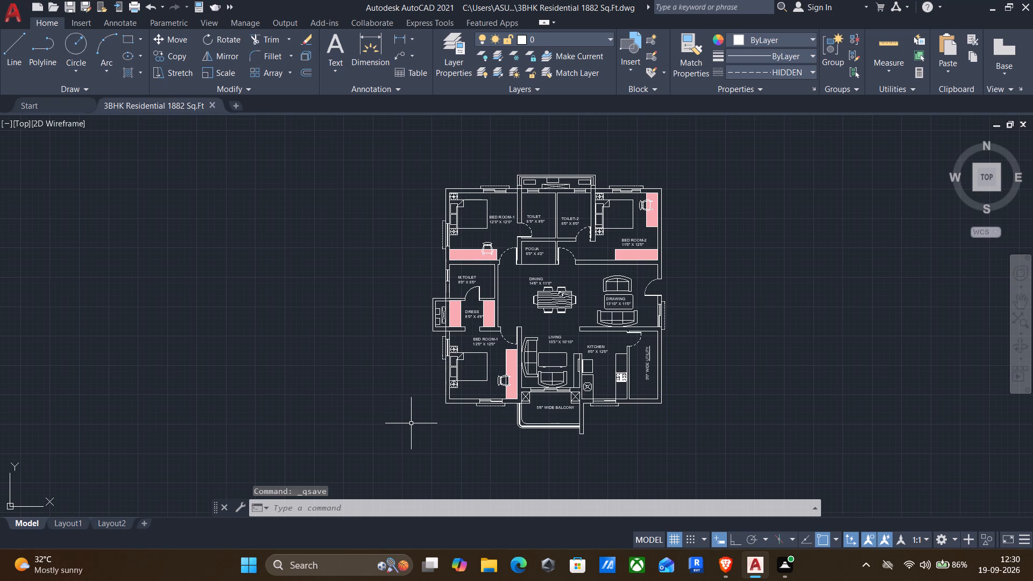
Set up a plot with the DWG To PDF.pc3 plotter and ISO full bleed A4 (297.00 x 210.00 MM) paper.
key("ctrl+p")
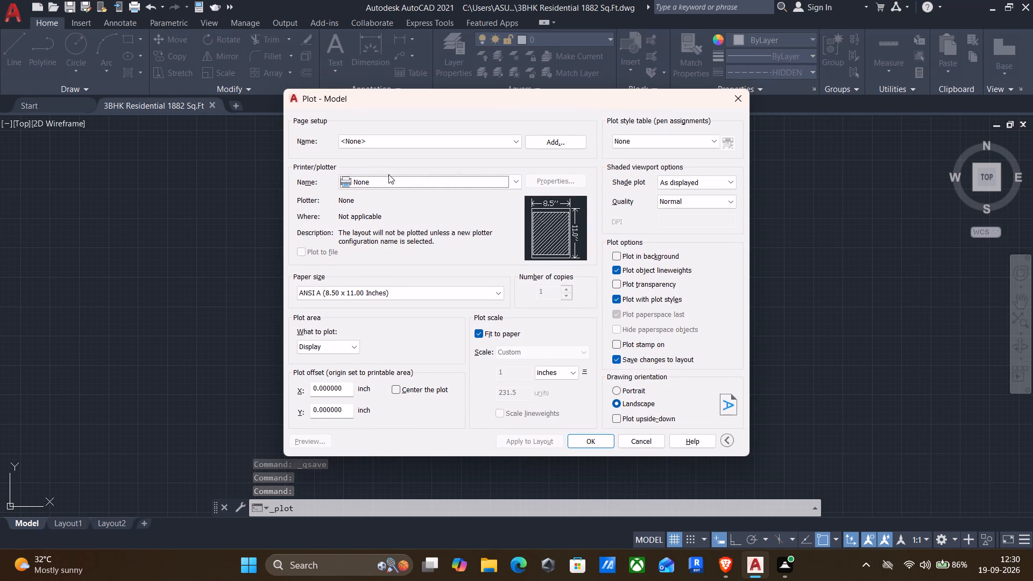
left_click(405, 179)
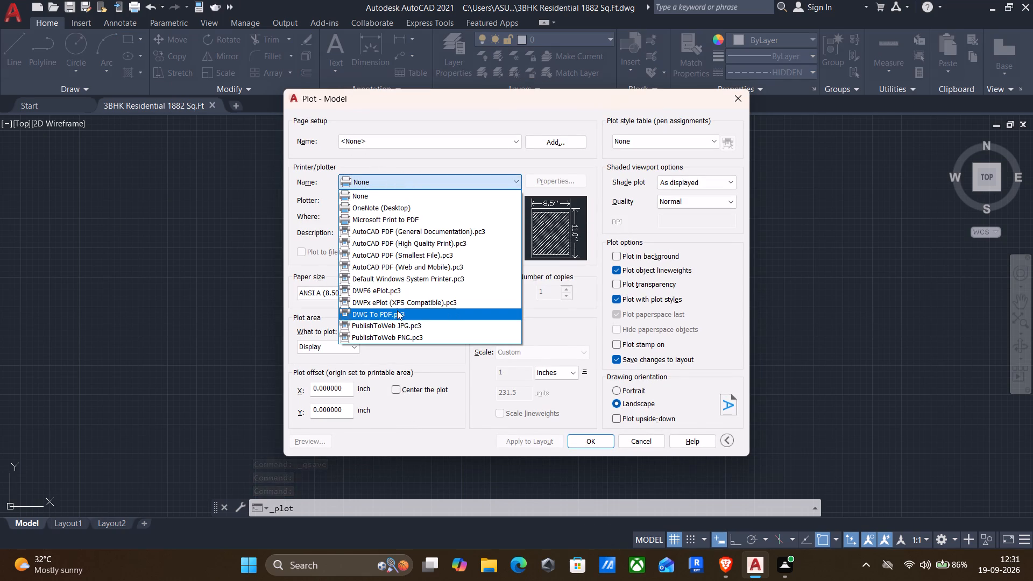
left_click(393, 313)
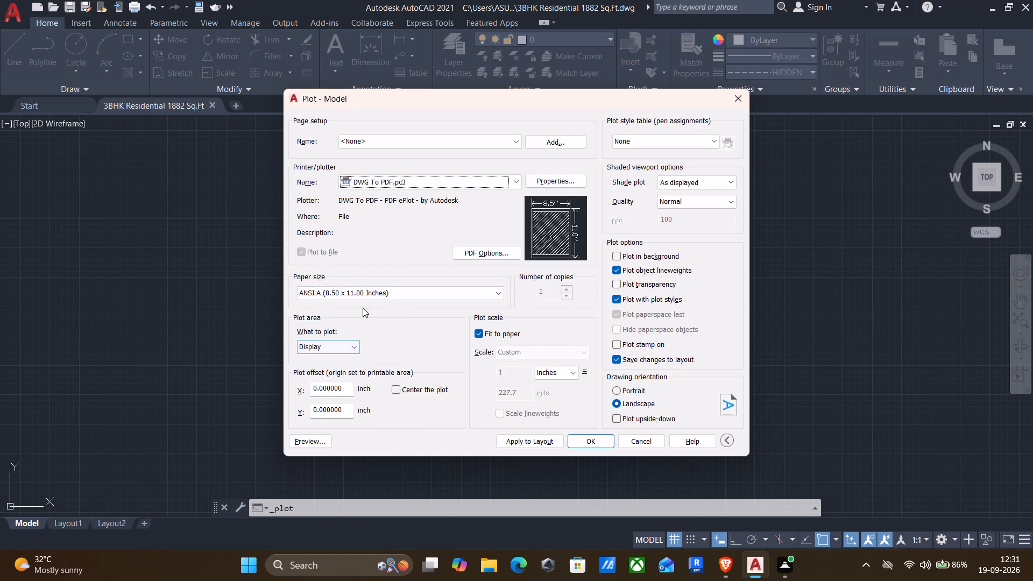
left_click(361, 294)
scroll(320, 410, "up", 2)
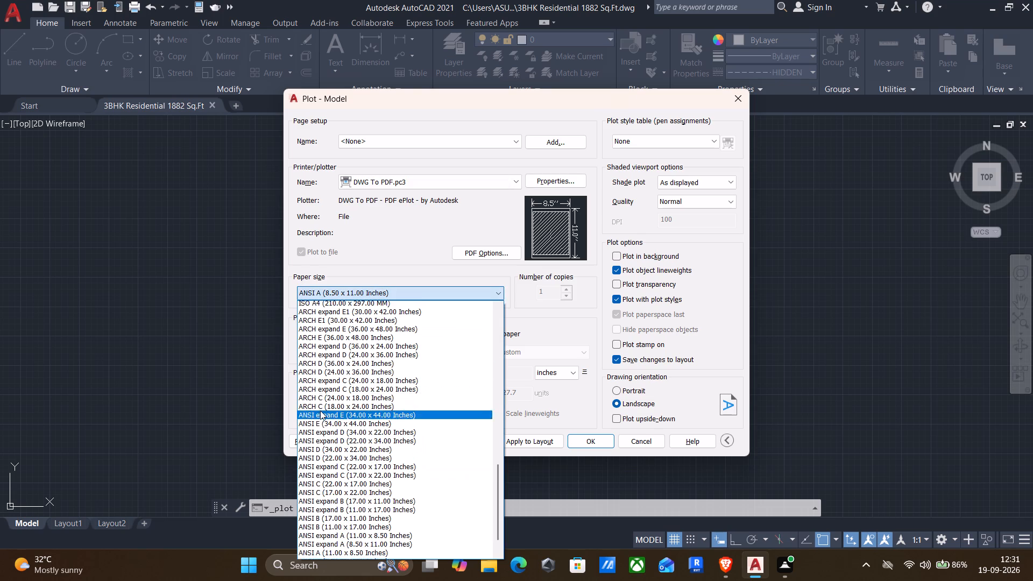
scroll(320, 410, "up", 20)
scroll(320, 410, "up", 10)
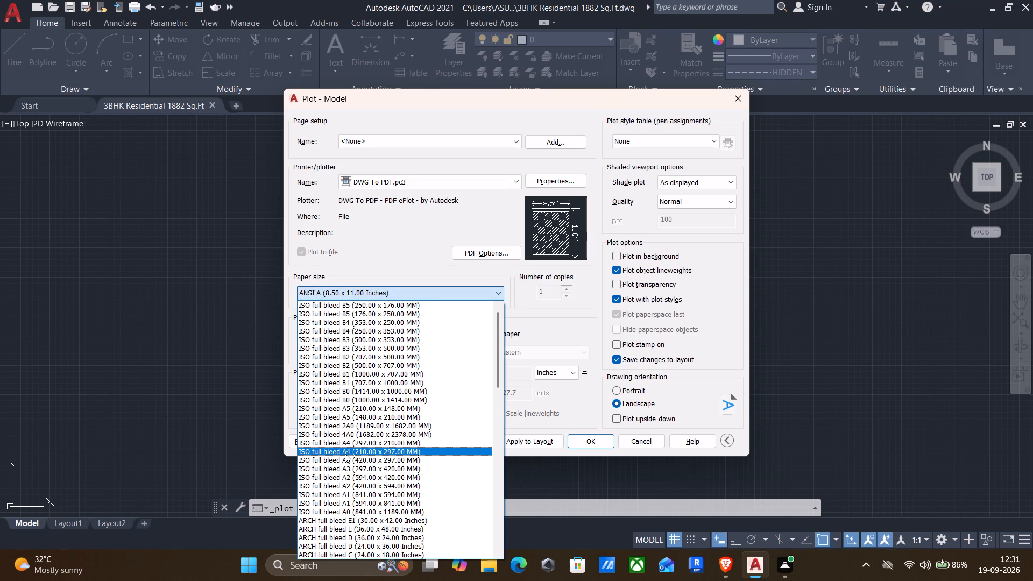
left_click(337, 442)
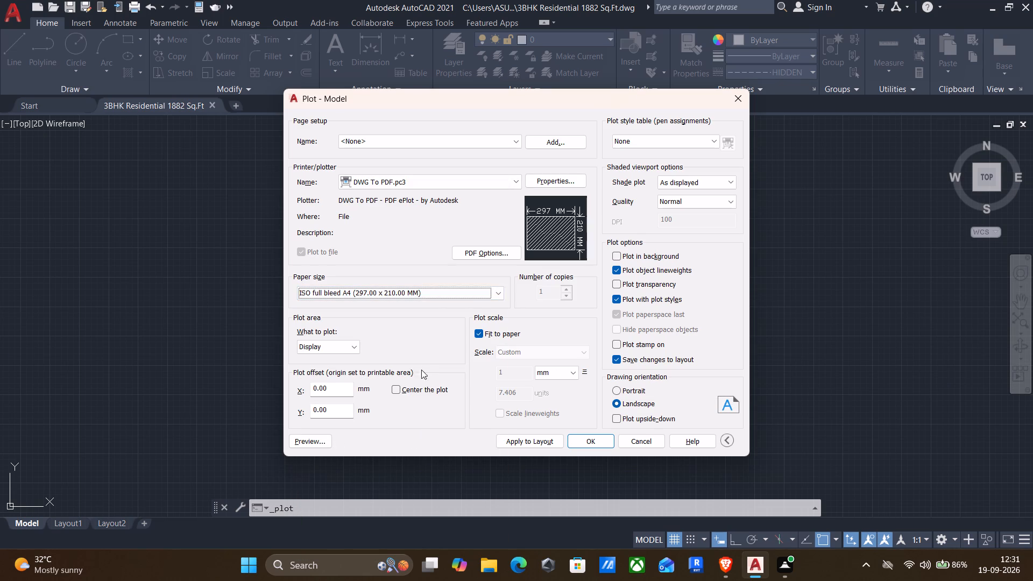
Set the plot area to a window enclosing the whole floor plan, centre the plot, and apply the settings to the layout.
left_click(349, 346)
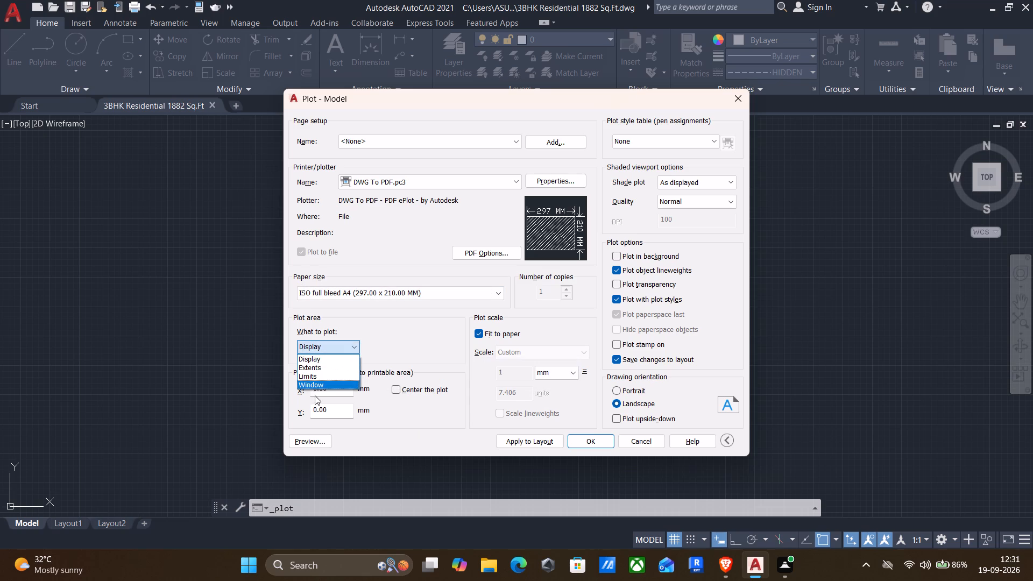
left_click(309, 386)
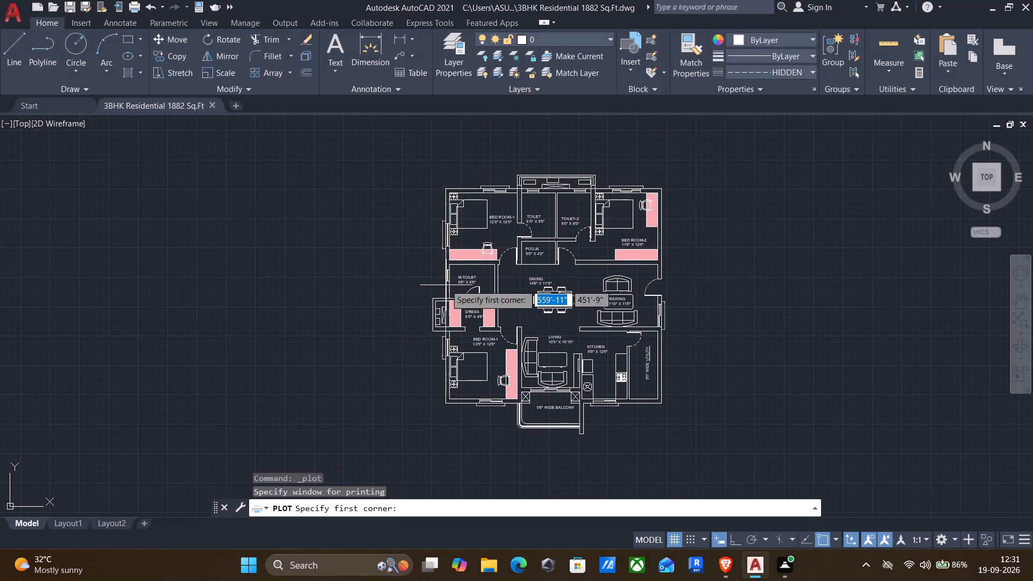
left_click(429, 171)
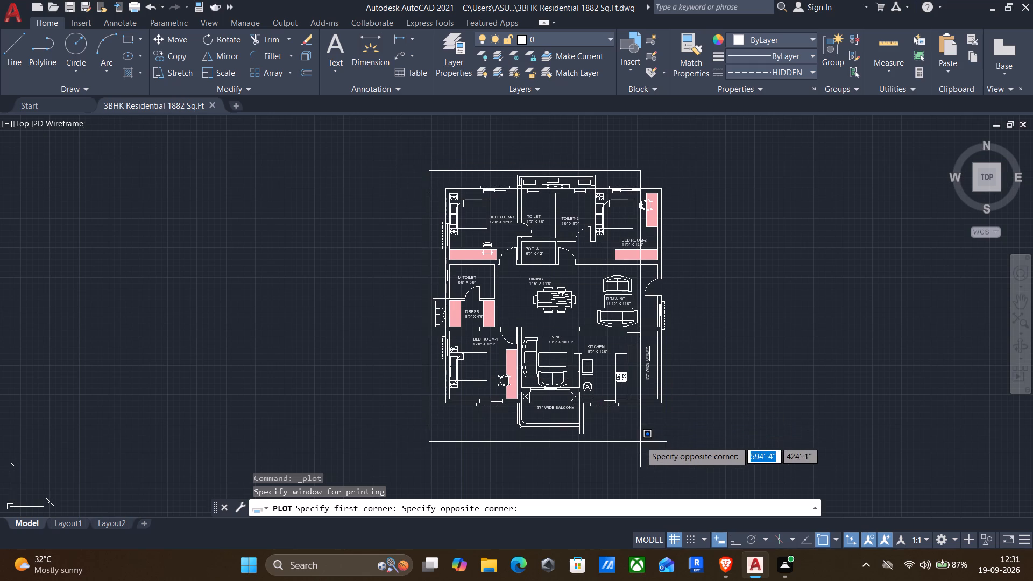
left_click(673, 445)
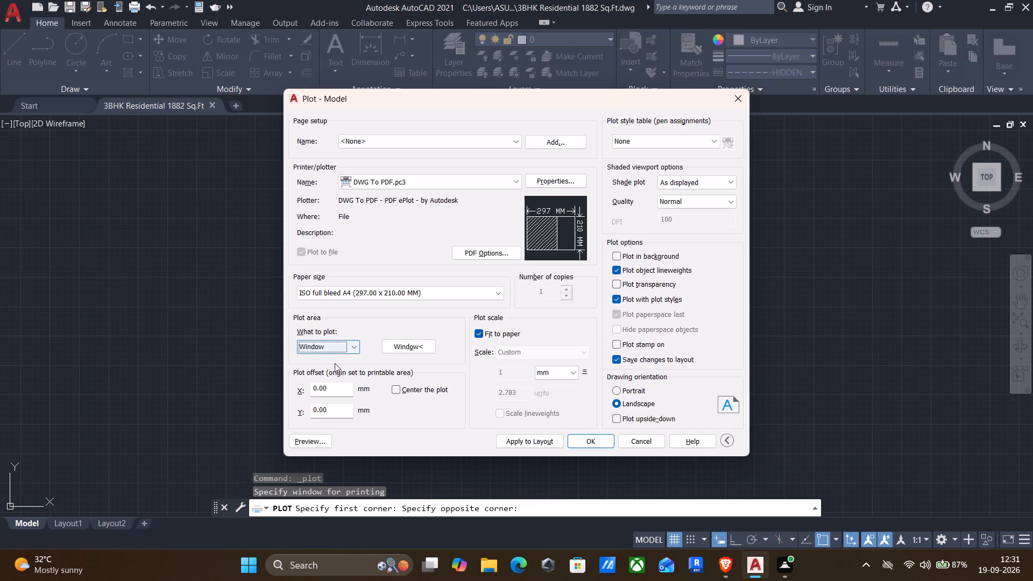
left_click(395, 389)
left_click(504, 442)
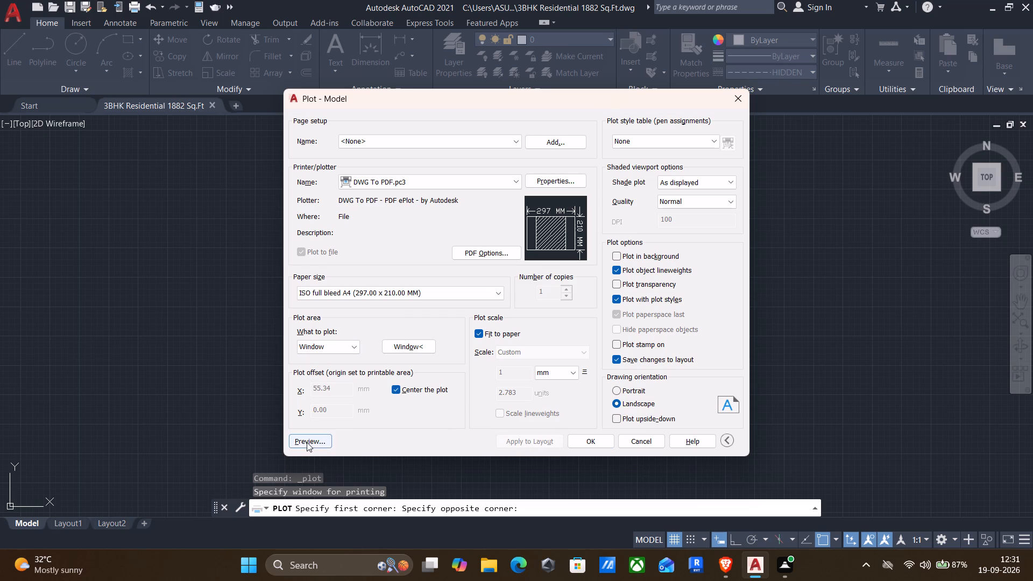
Preview the plotted floor plan on the sheet and return to the plot settings.
left_click(307, 442)
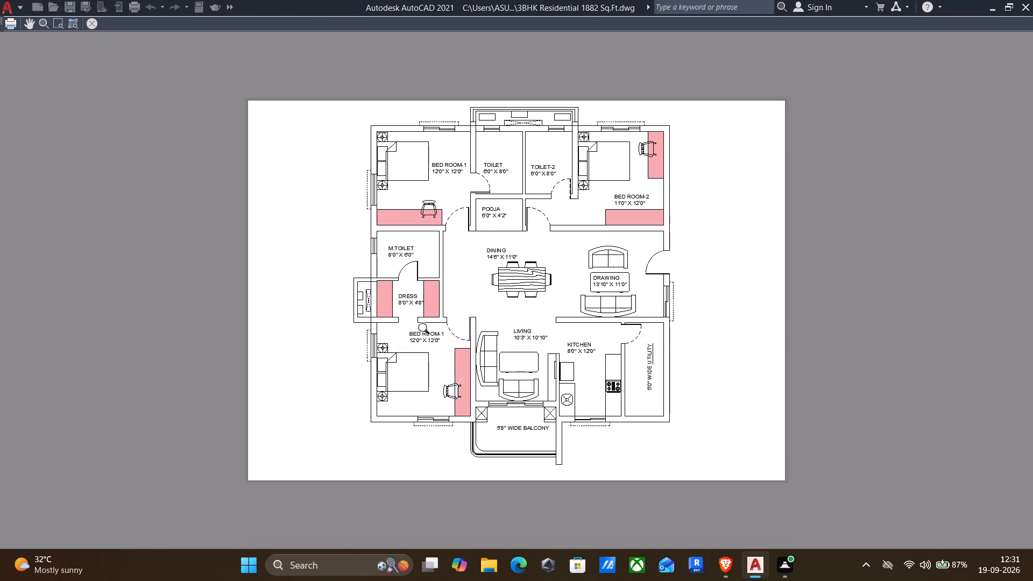
left_click(93, 19)
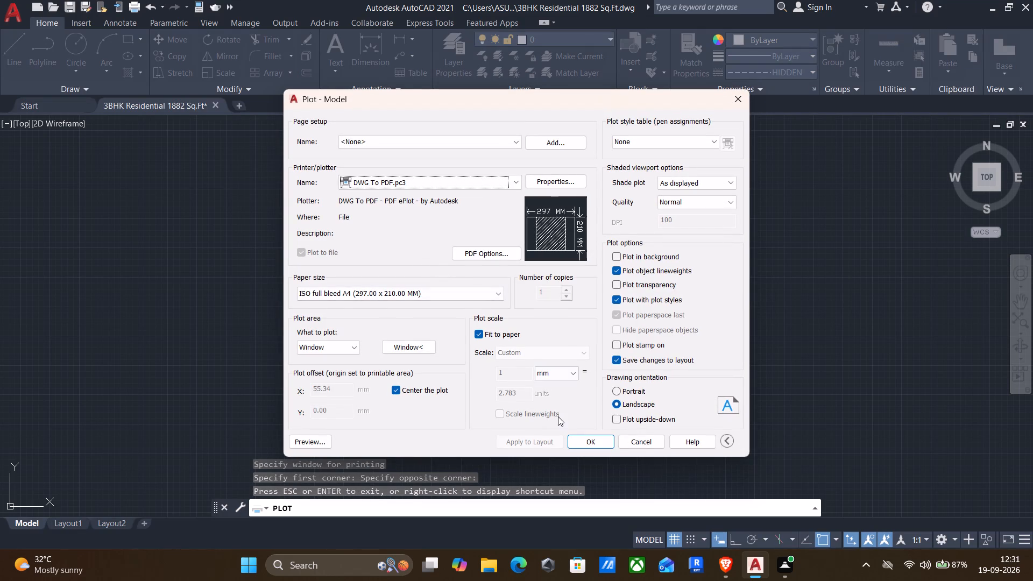
Plot the floor plan to a PDF named "3BHK Residential 1882 Sq. Ft" in Documents and close the opened PDF viewer.
left_click(583, 441)
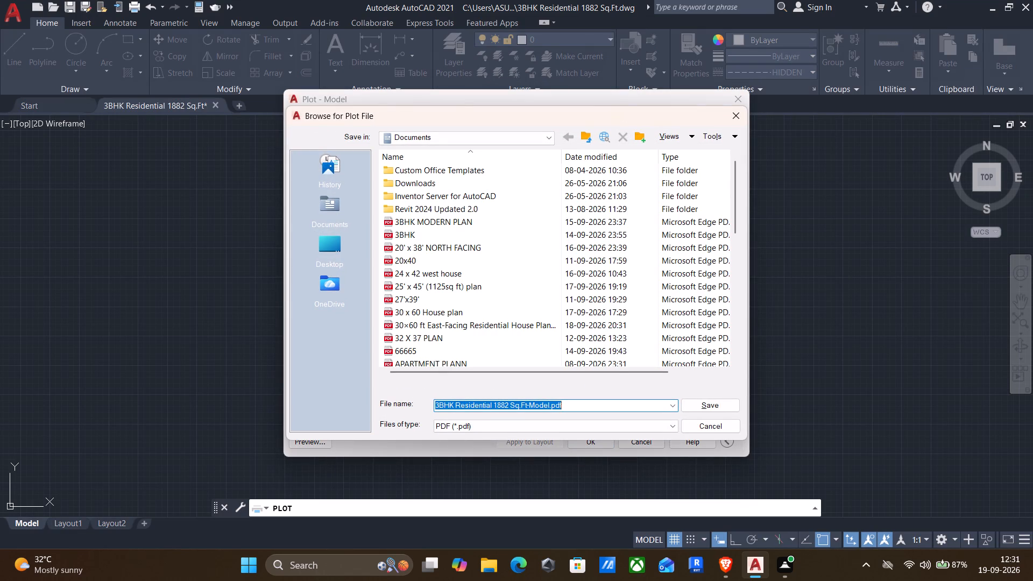
key("BackSpace")
key("ctrl+v")
key("ctrl+c")
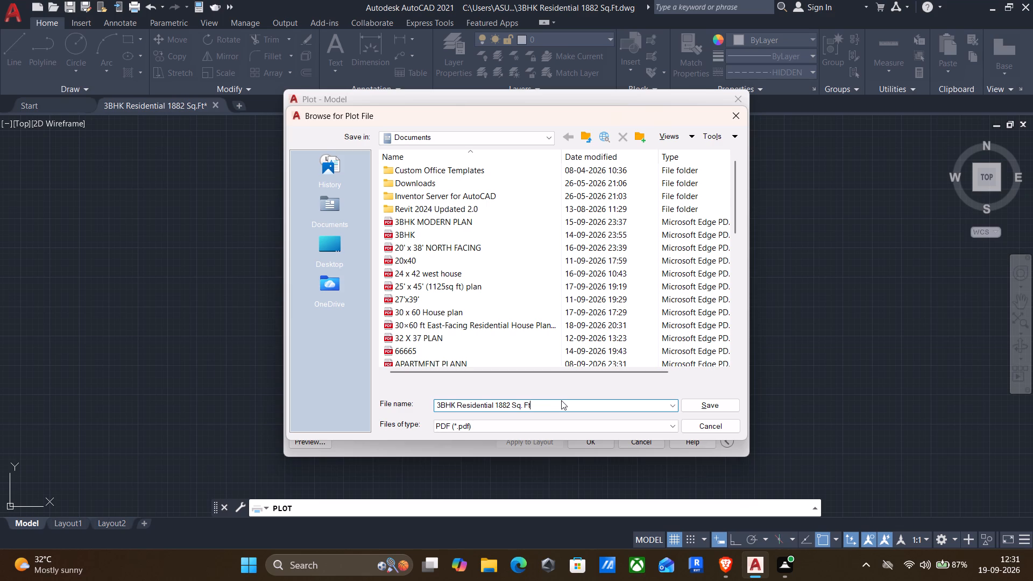
key("Return")
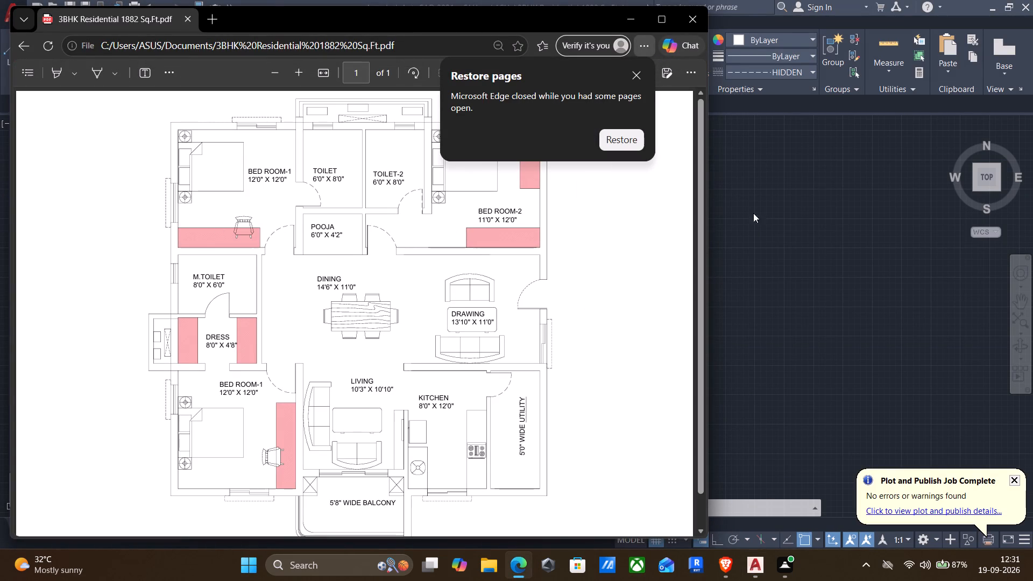
left_click(681, 23)
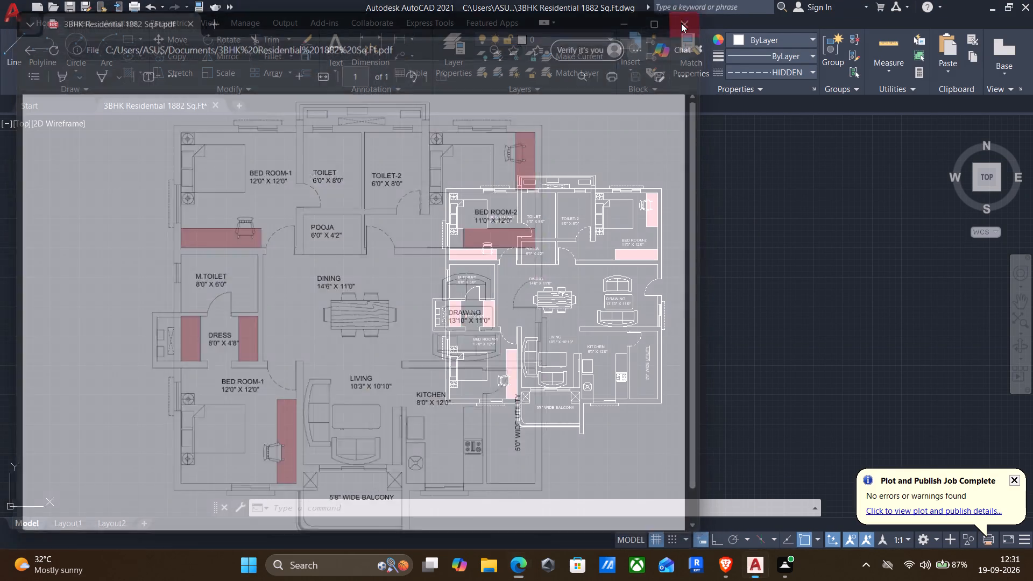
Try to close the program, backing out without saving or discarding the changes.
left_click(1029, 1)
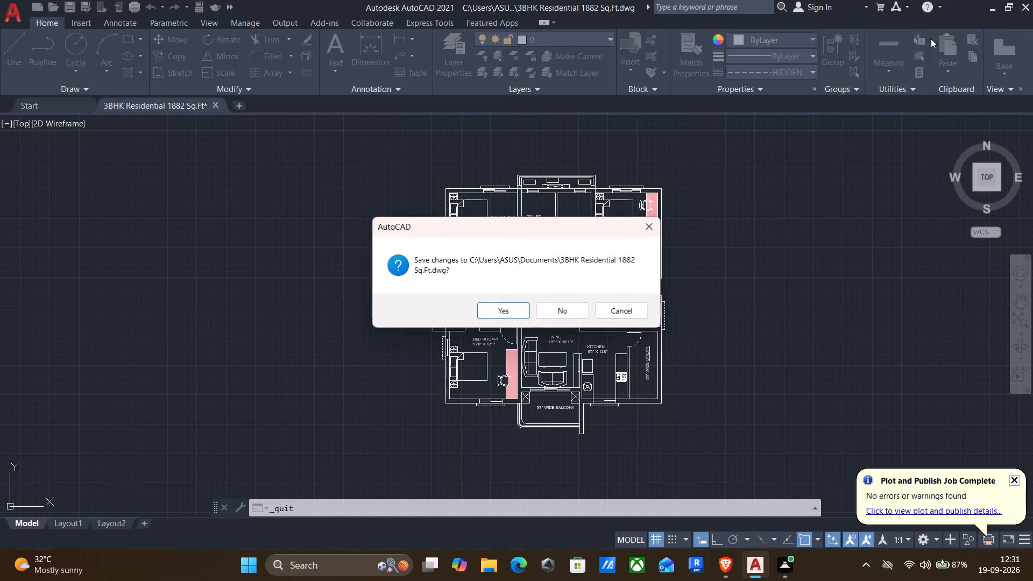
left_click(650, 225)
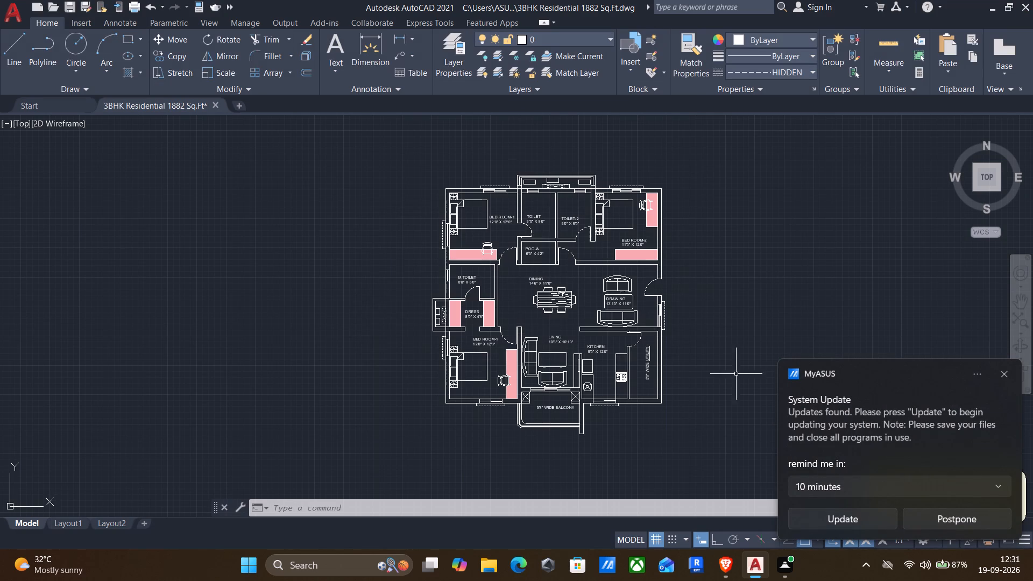